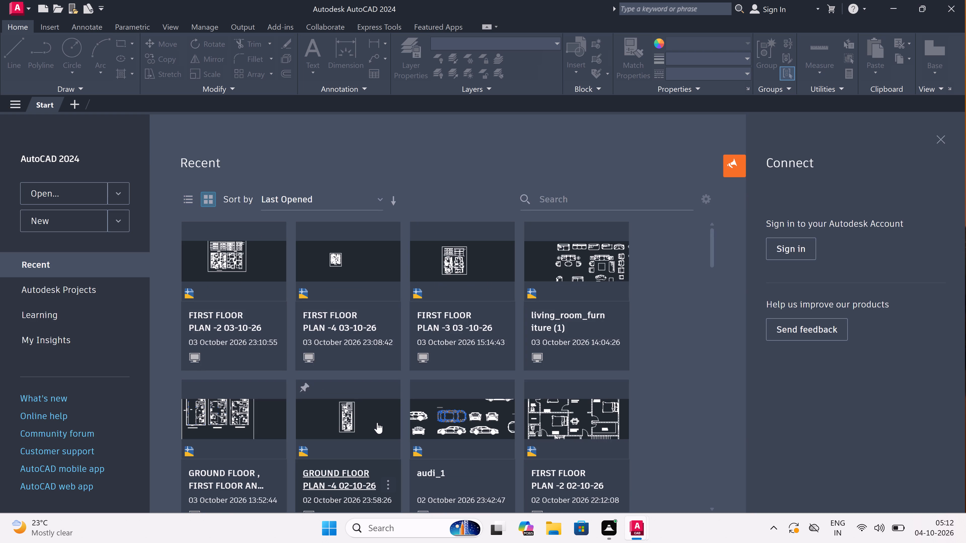
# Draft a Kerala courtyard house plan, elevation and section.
# Start a new blank drawing and close the Activity Insights palette.
pyautogui.tripleClick(69, 220)
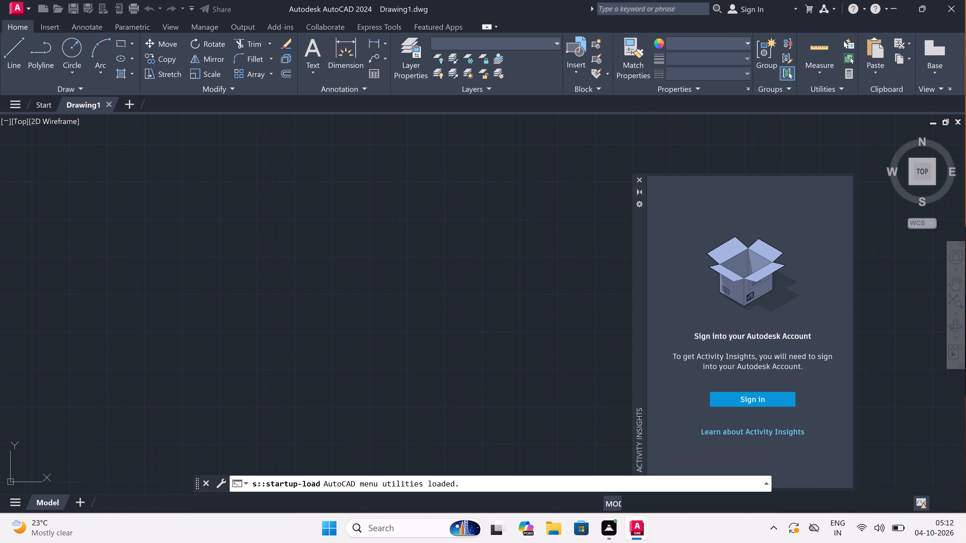
pyautogui.doubleClick(469, 249)
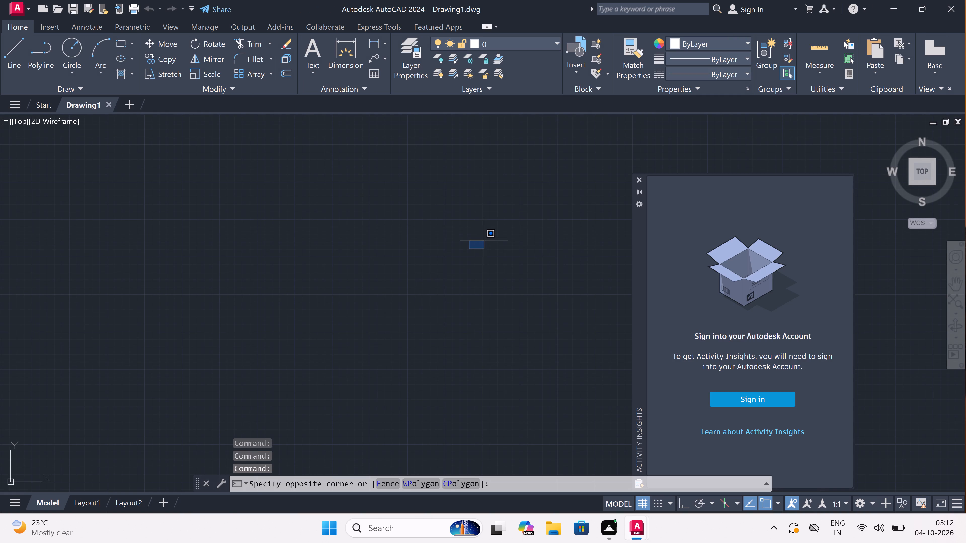
pyautogui.press('Escape')
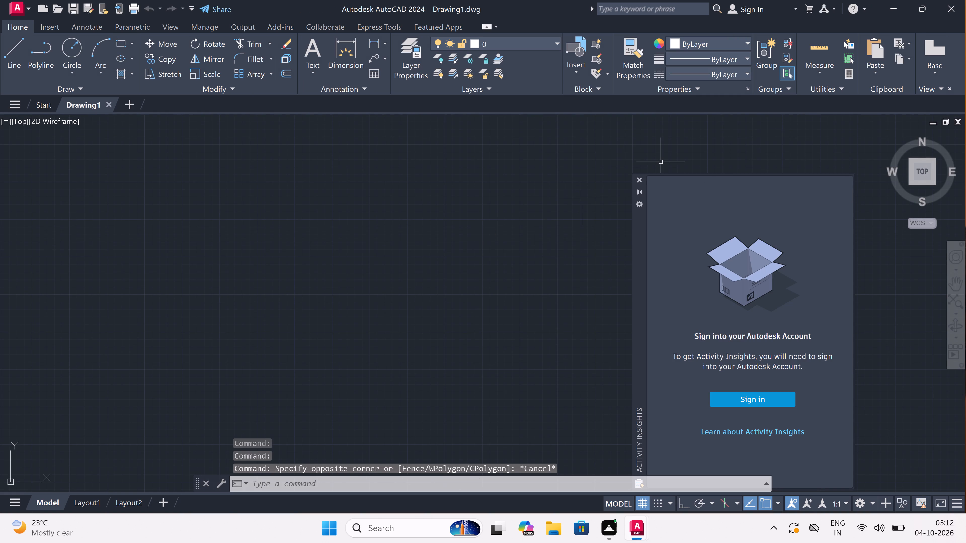
pyautogui.click(637, 177)
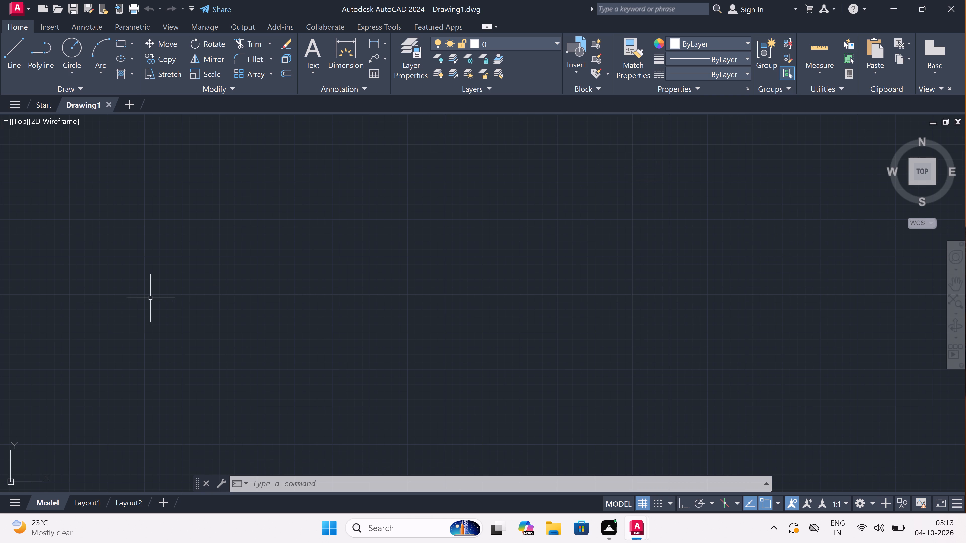
# With Ortho on, draw one vertical and one horizontal construction line crossing at a common point.
pyautogui.write('xl')
pyautogui.press('space')
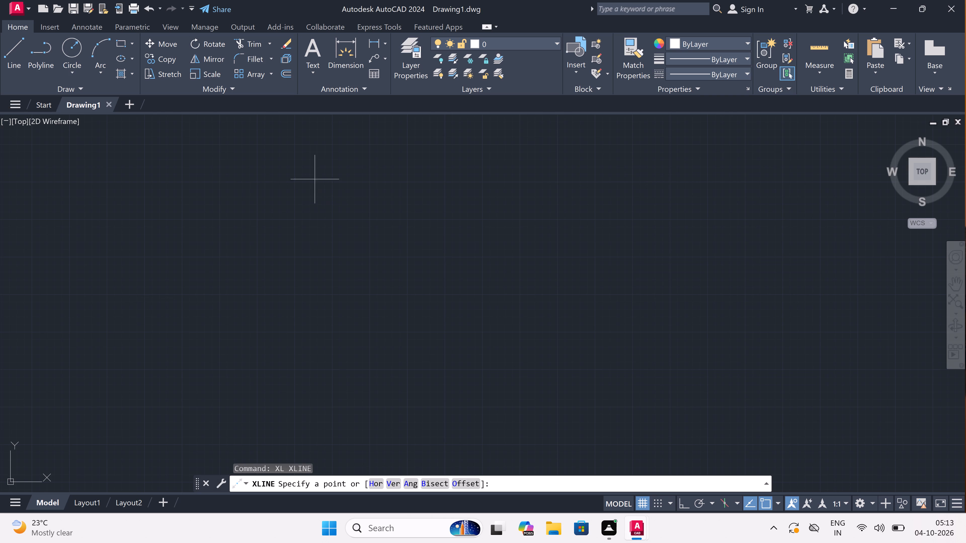
pyautogui.press('F8')
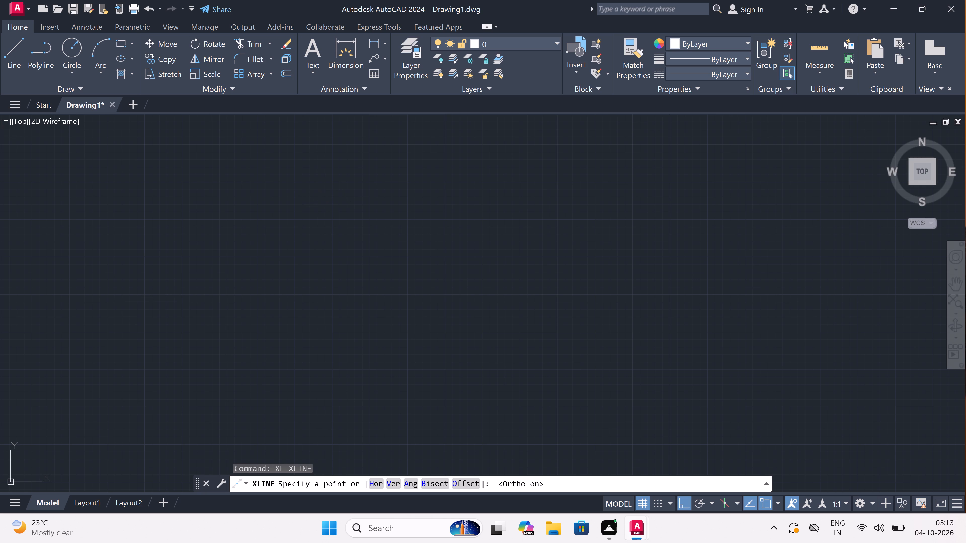
pyautogui.doubleClick(312, 170)
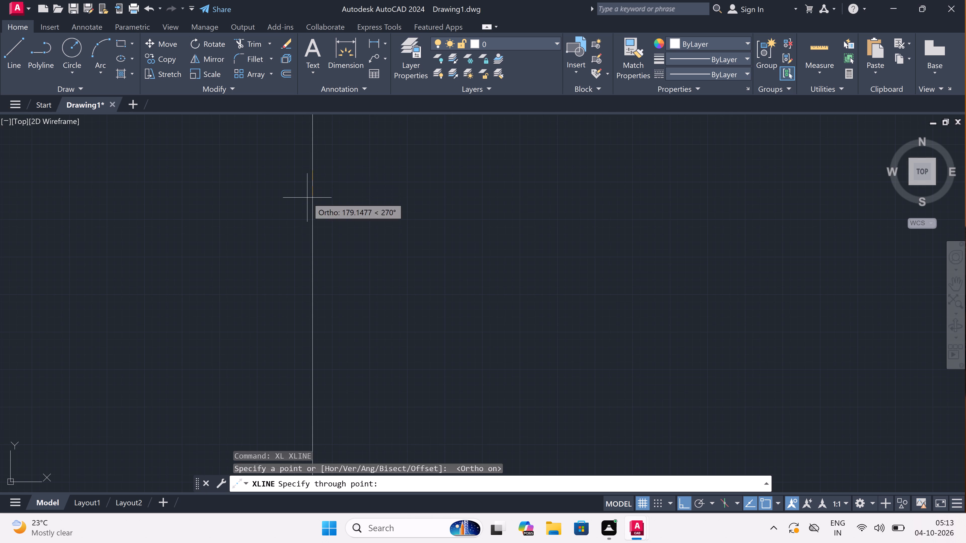
pyautogui.click(307, 199)
pyautogui.click(311, 191)
pyautogui.doubleClick(35, 264)
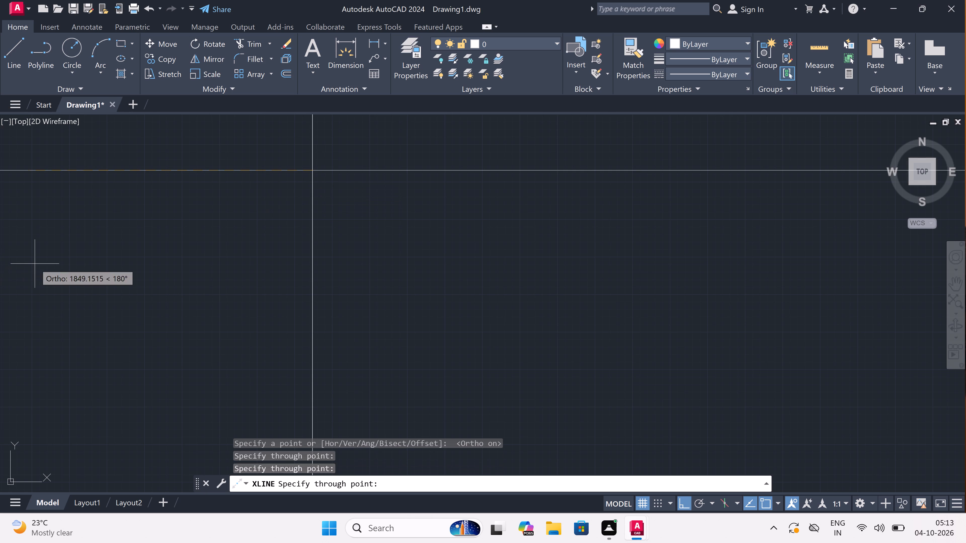
pyautogui.press('Escape')
# Configure the drawing units to Engineering length with 0'-0" precision and an insertion scale of Inches.
pyautogui.scroll(-3, 138, 254)
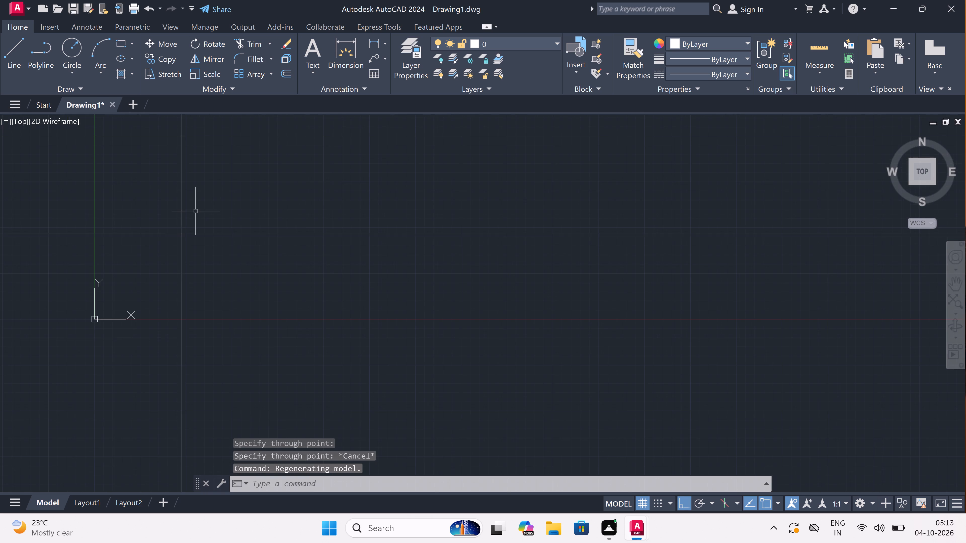
pyautogui.scroll(3, 170, 241)
pyautogui.scroll(3, 218, 208)
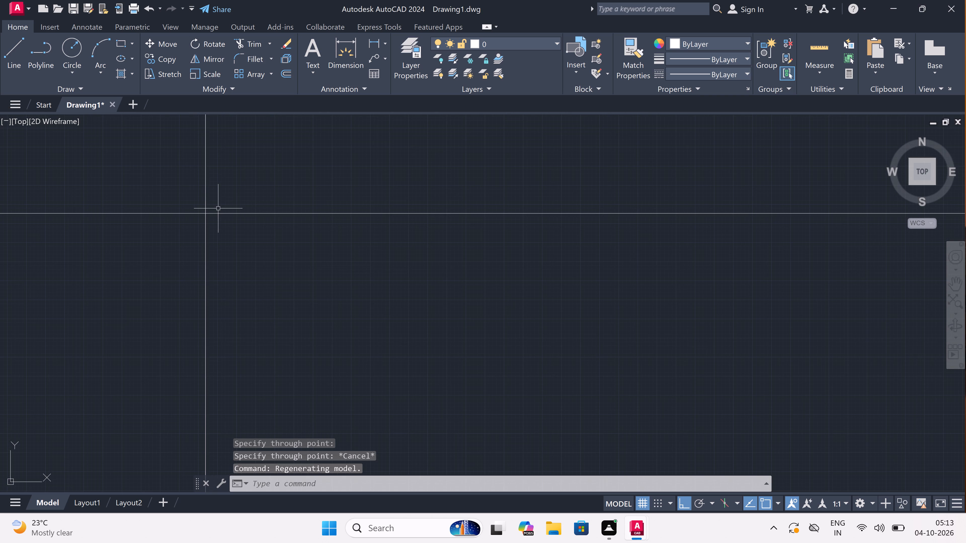
pyautogui.press('u')
pyautogui.press('n')
pyautogui.press('space')
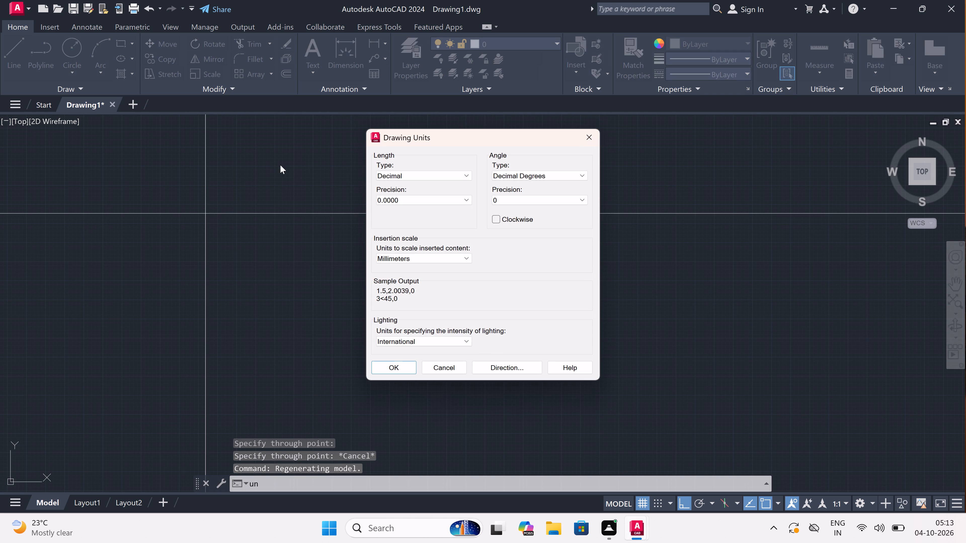
pyautogui.click(402, 170)
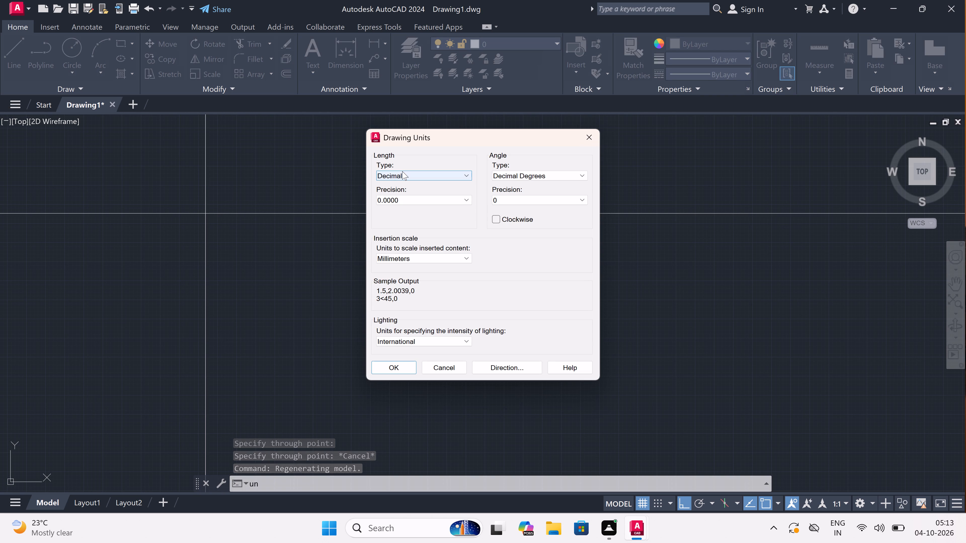
pyautogui.click(402, 171)
pyautogui.doubleClick(411, 201)
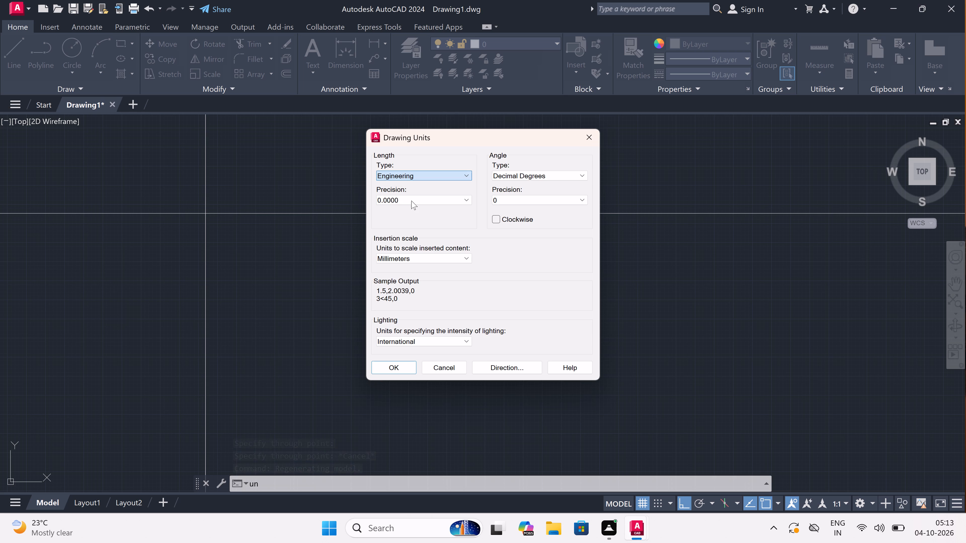
pyautogui.doubleClick(409, 209)
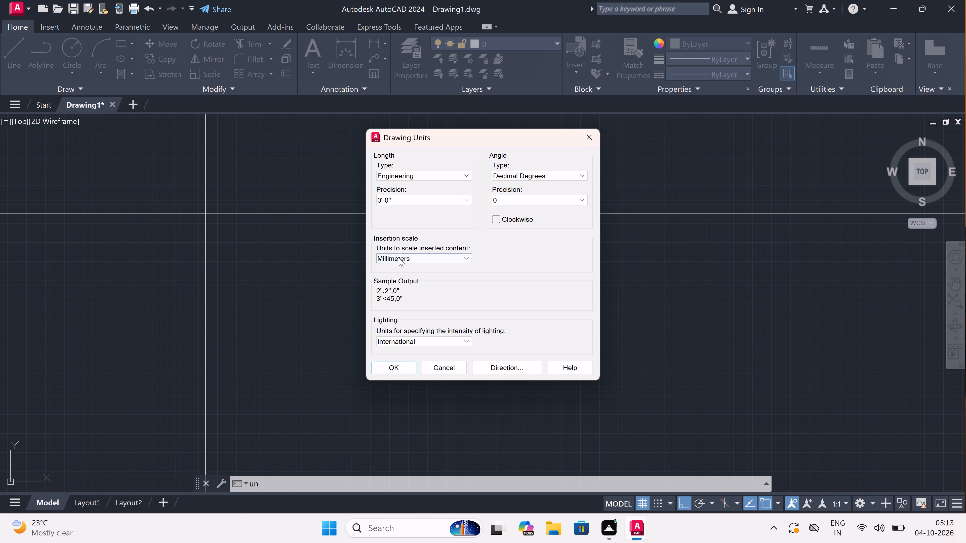
pyautogui.click(399, 255)
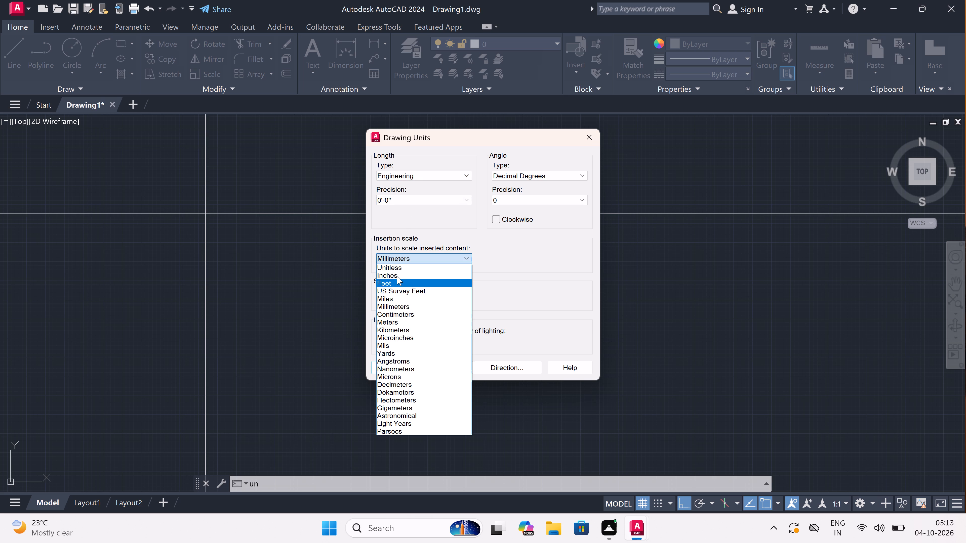
pyautogui.click(398, 273)
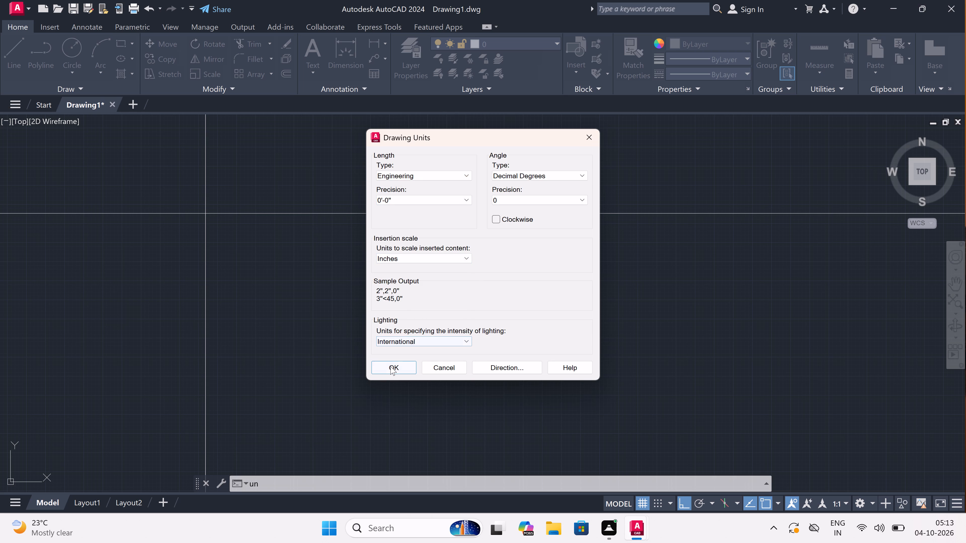
pyautogui.click(390, 368)
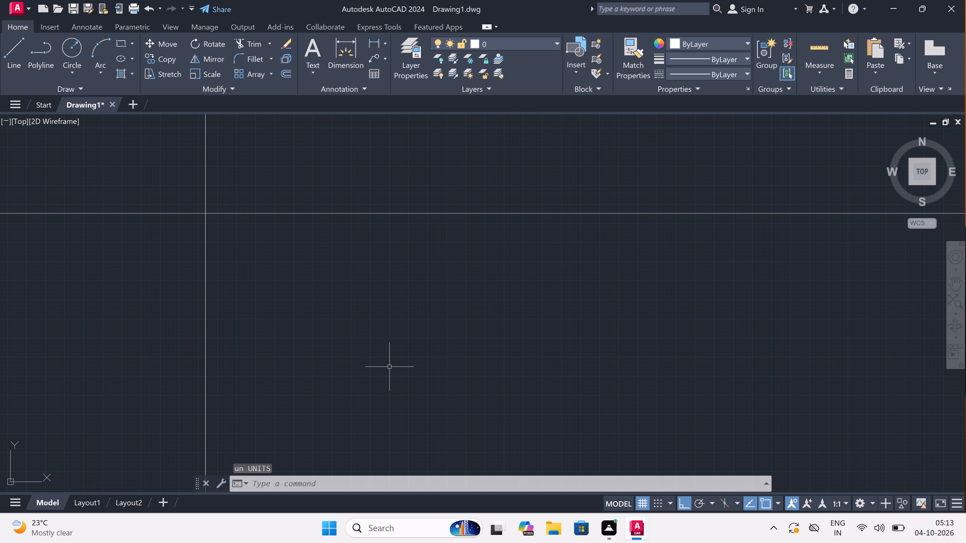
# Trim the construction lines above and left of their intersection to leave an upper-left corner.
pyautogui.press('t')
pyautogui.press('r')
pyautogui.press('space')
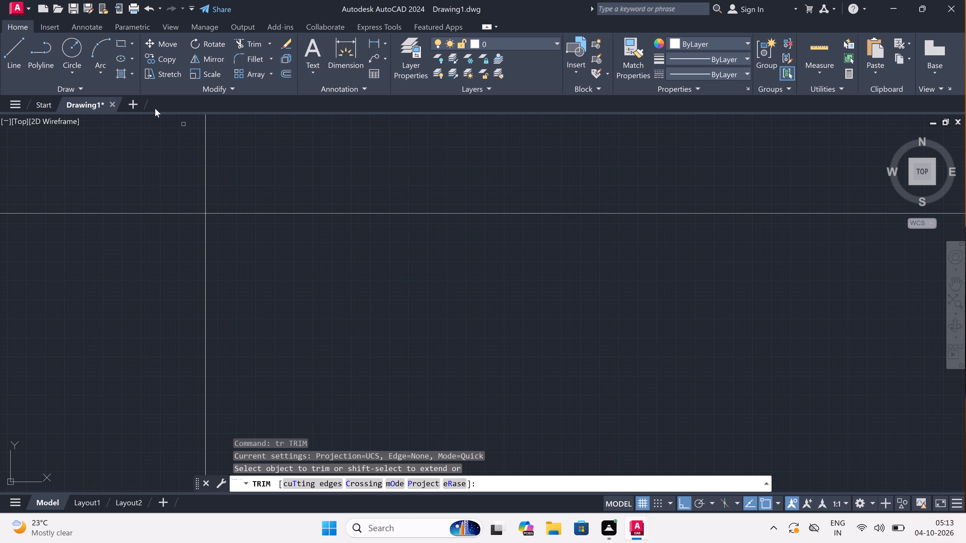
pyautogui.doubleClick(223, 178)
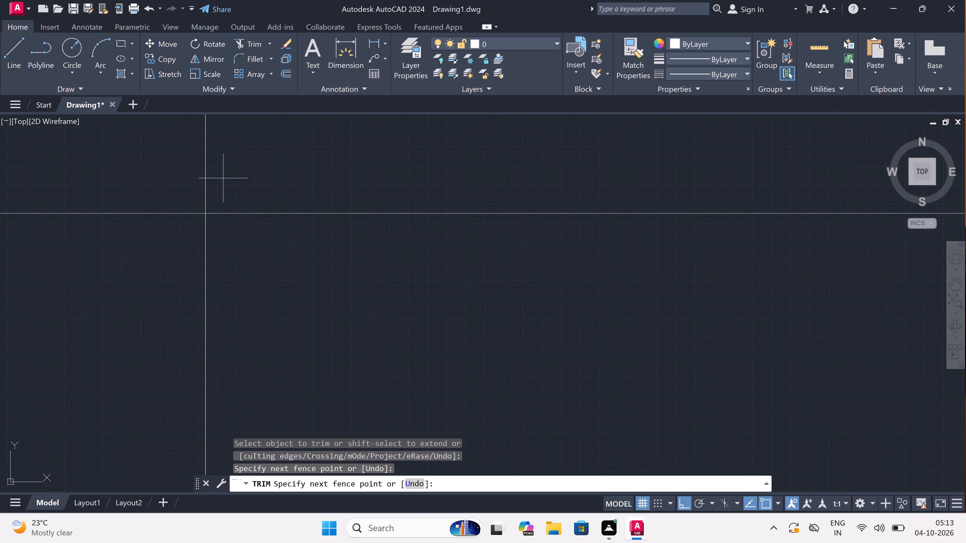
pyautogui.doubleClick(56, 274)
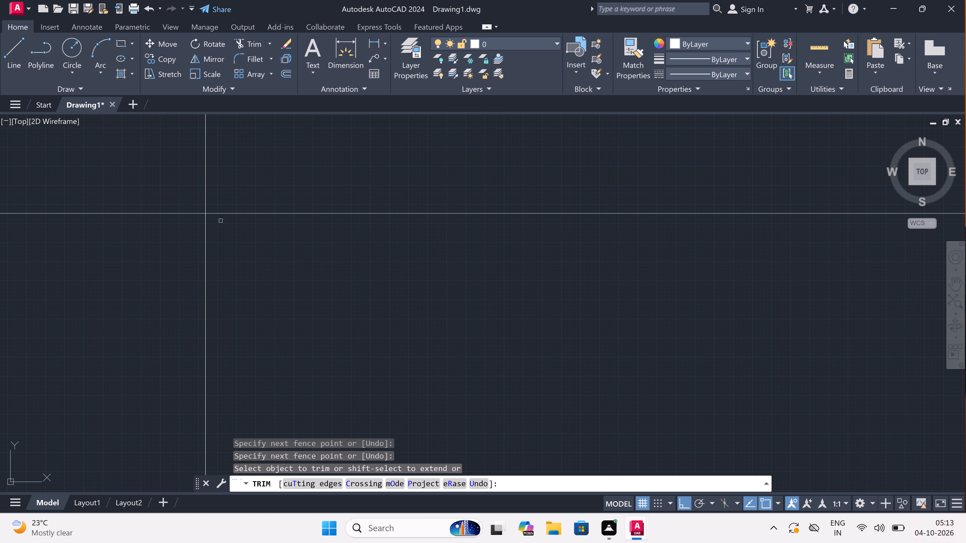
pyautogui.doubleClick(239, 176)
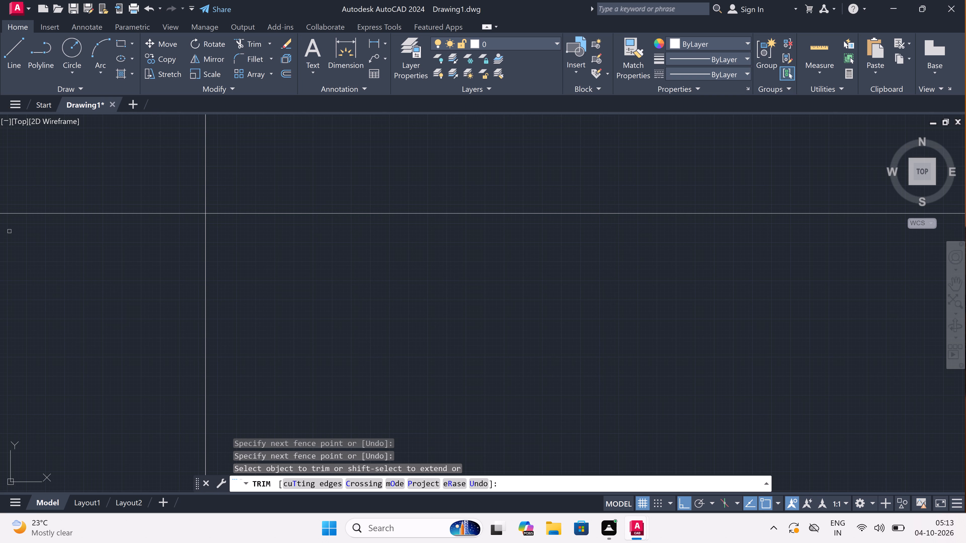
pyautogui.doubleClick(10, 229)
pyautogui.click(237, 157)
pyautogui.press('Escape')
# Offset the horizontal top line 9" downward to form the top wall thickness.
pyautogui.scroll(3, 174, 219)
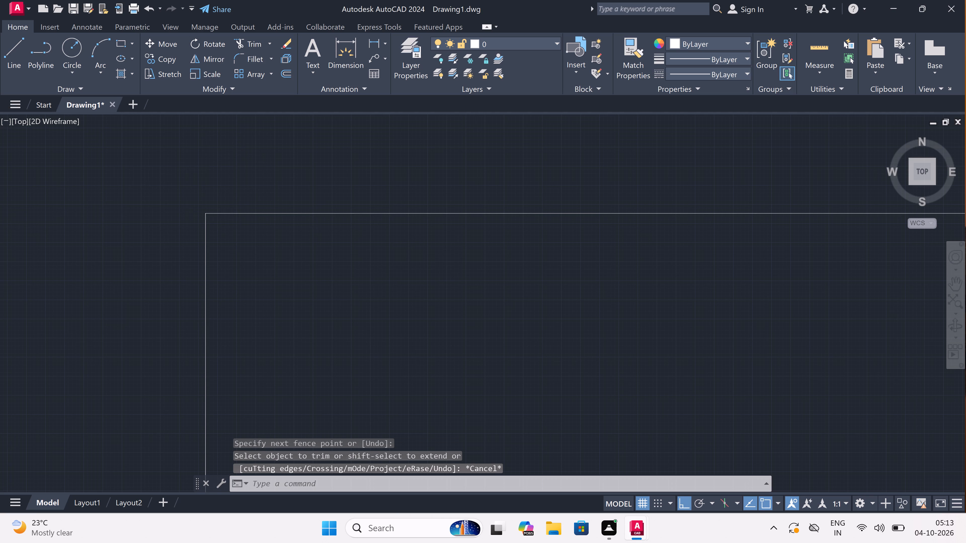
pyautogui.scroll(1, 174, 219)
pyautogui.scroll(-2, 186, 210)
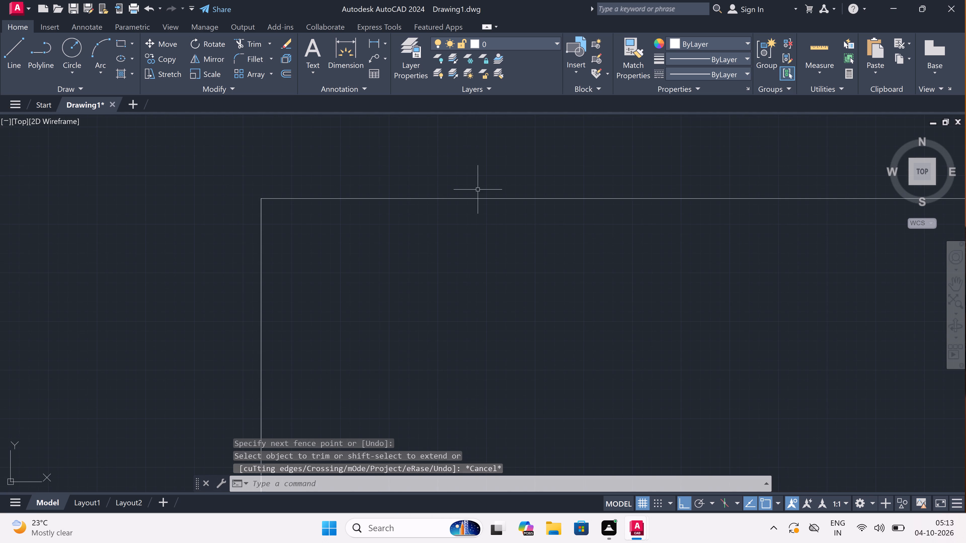
pyautogui.press('o')
pyautogui.press('space')
pyautogui.doubleClick(489, 197)
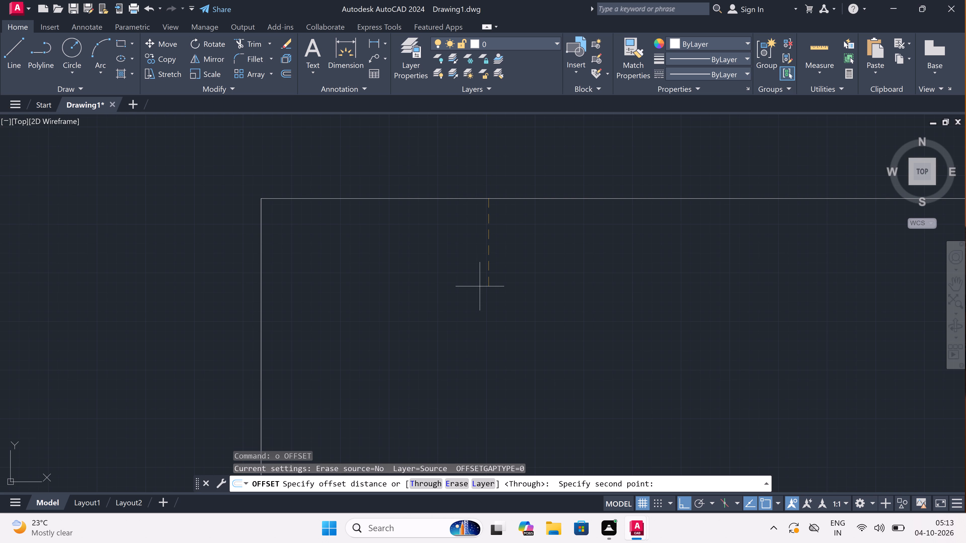
pyautogui.press('9')
pyautogui.hotkey('shift', '"')
pyautogui.press('space')
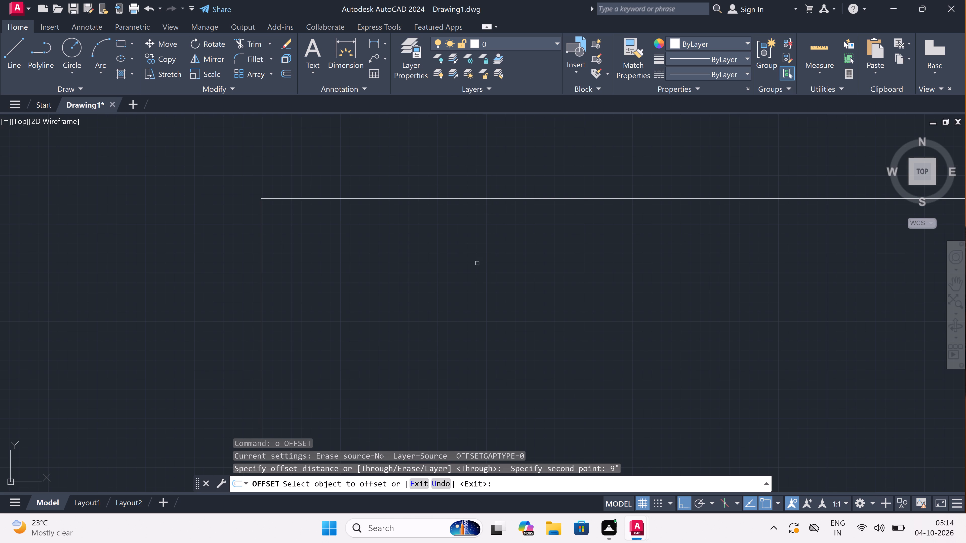
pyautogui.click(462, 199)
pyautogui.click(462, 230)
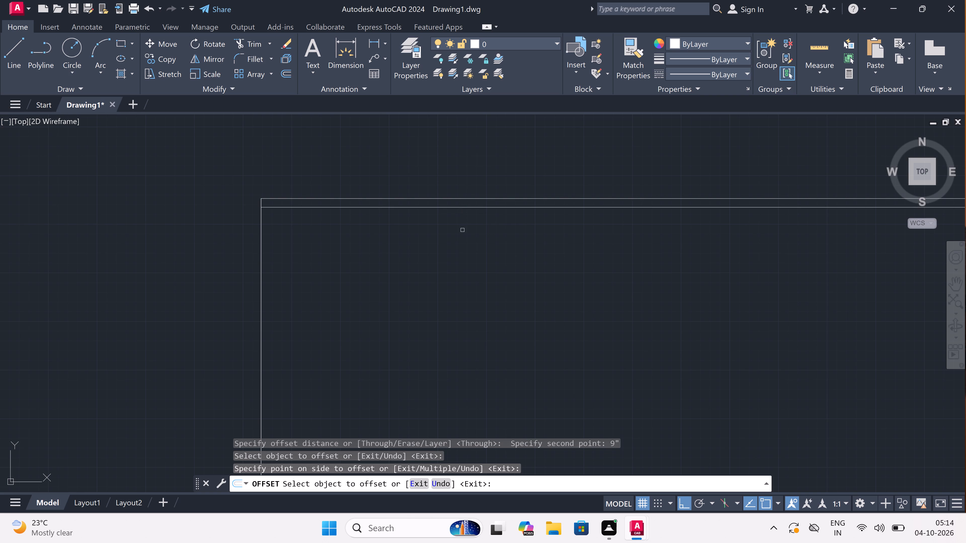
# Offset the vertical left line 9" to the right to form the left wall thickness.
pyautogui.scroll(2, 208, 218)
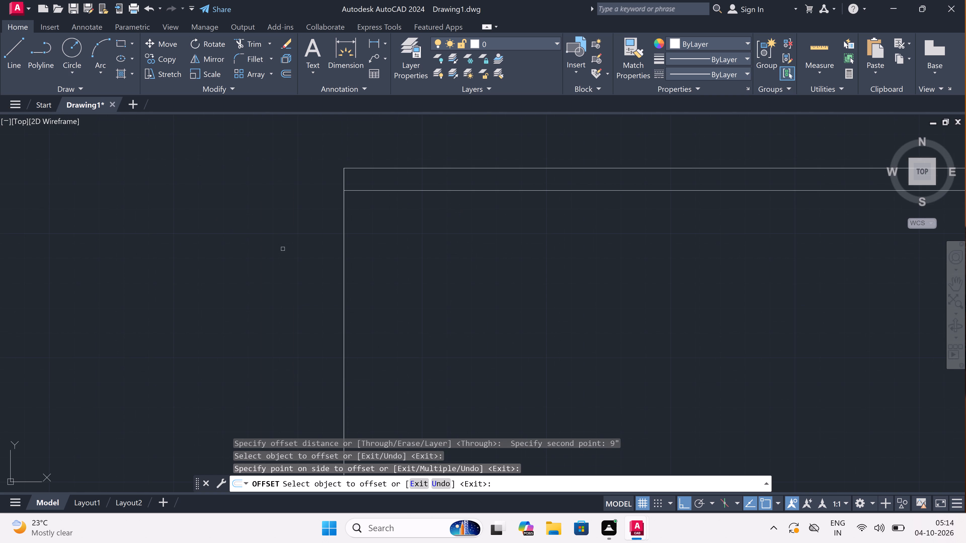
pyautogui.click(344, 274)
pyautogui.moveTo(357, 278); pyautogui.dragTo(361, 278)
pyautogui.click(426, 282)
pyautogui.press('Escape')
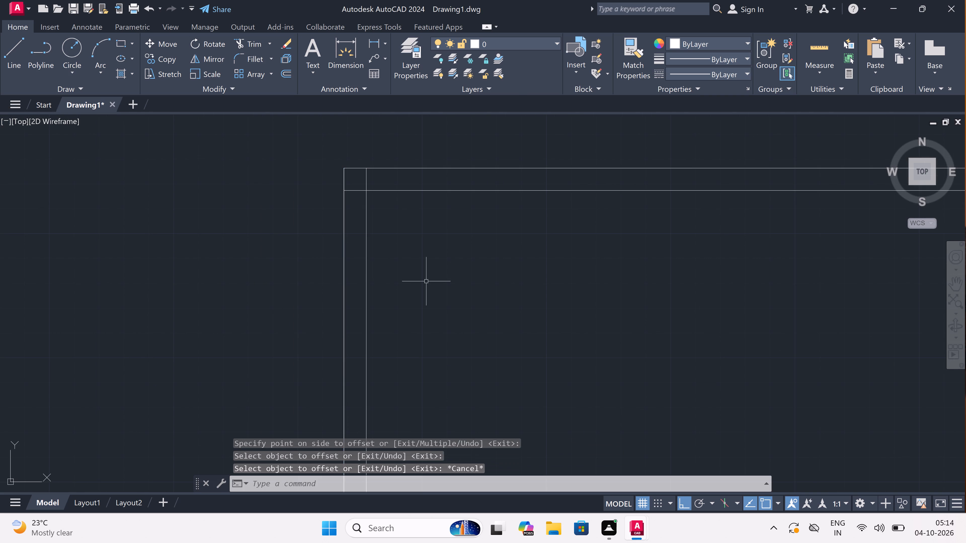
# Offset the left wall's inner line 12' to the right to mark the first room's width.
pyautogui.press('space')
pyautogui.click(365, 277)
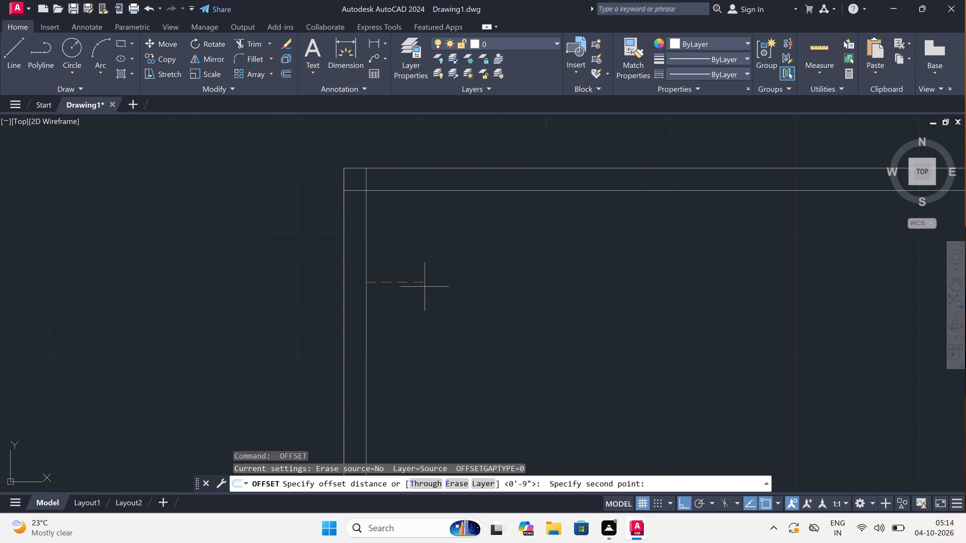
pyautogui.write("12'")
pyautogui.press('space')
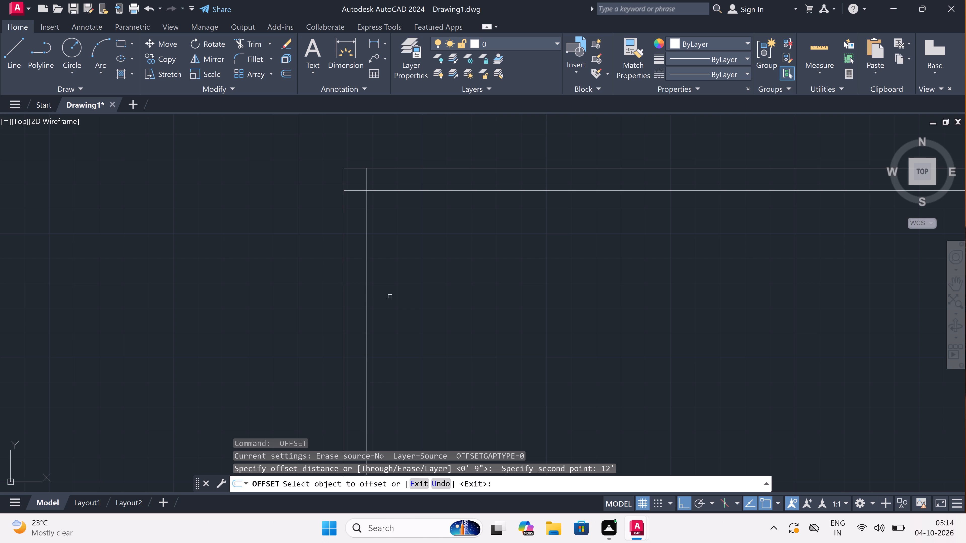
pyautogui.moveTo(366, 282); pyautogui.dragTo(375, 283)
pyautogui.click(459, 283)
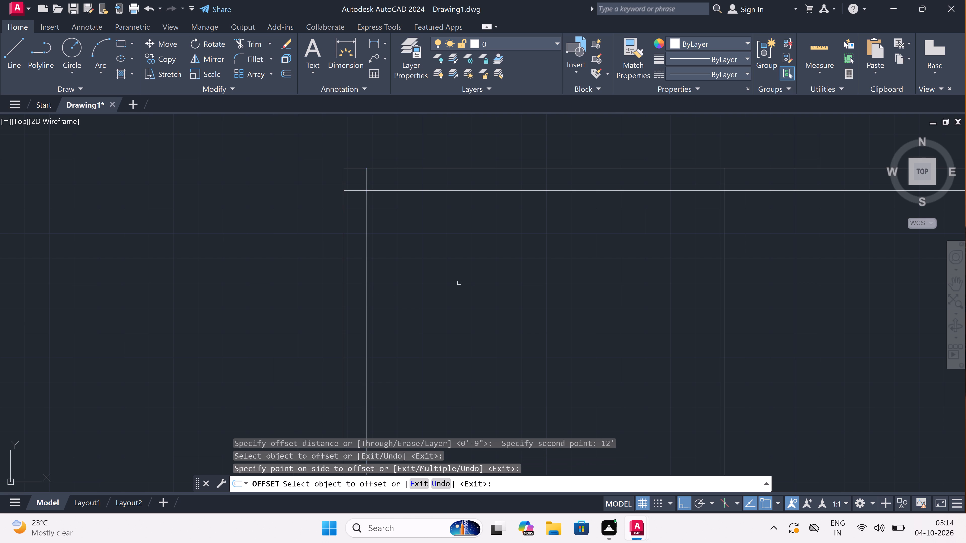
pyautogui.press('Escape')
pyautogui.scroll(-3, 459, 283)
pyautogui.scroll(2, 583, 261)
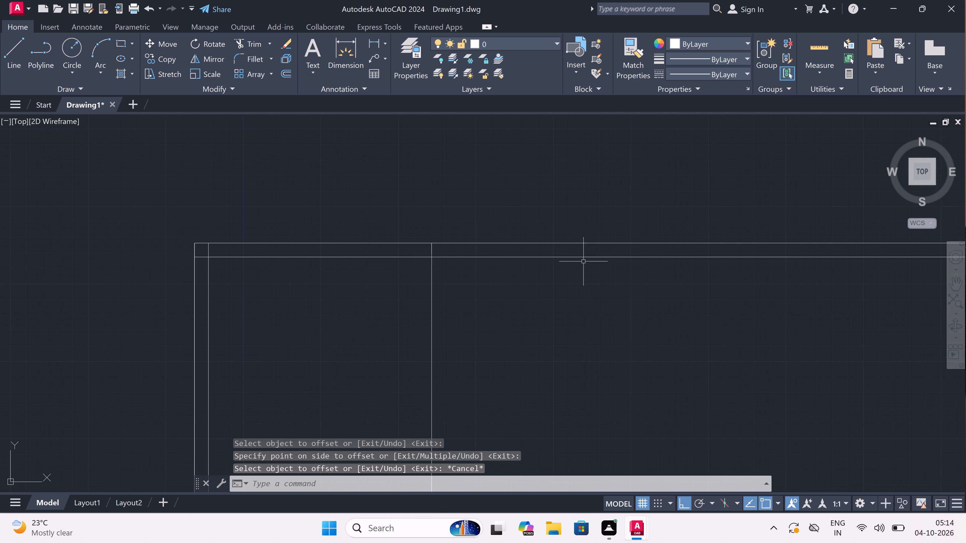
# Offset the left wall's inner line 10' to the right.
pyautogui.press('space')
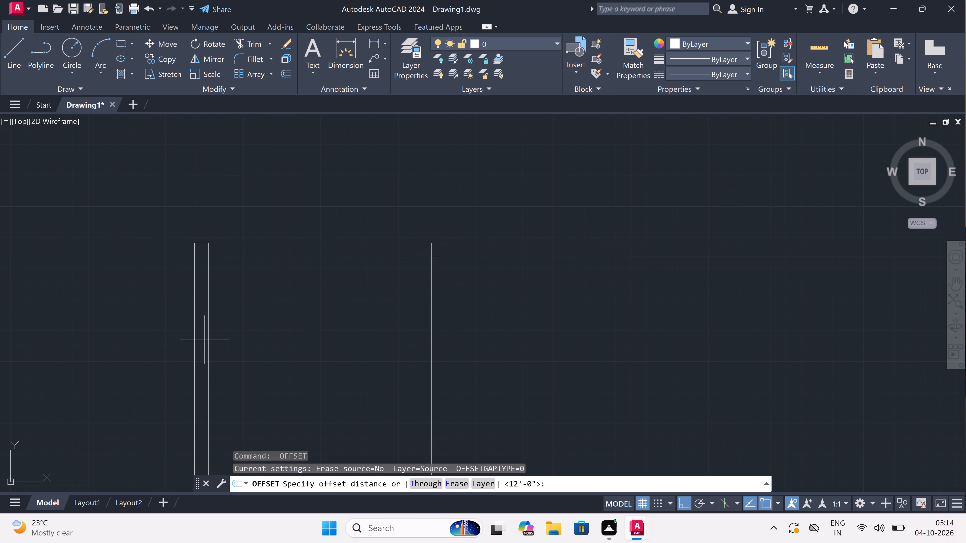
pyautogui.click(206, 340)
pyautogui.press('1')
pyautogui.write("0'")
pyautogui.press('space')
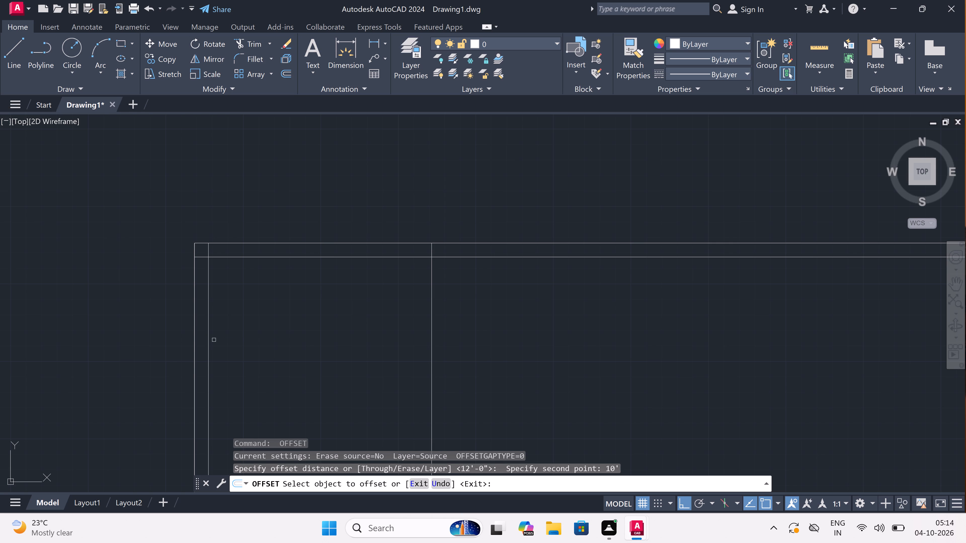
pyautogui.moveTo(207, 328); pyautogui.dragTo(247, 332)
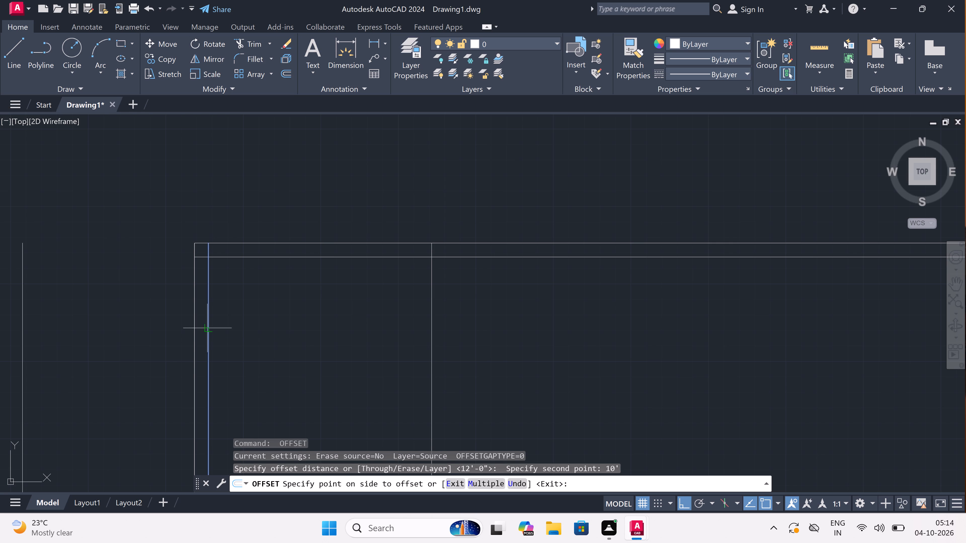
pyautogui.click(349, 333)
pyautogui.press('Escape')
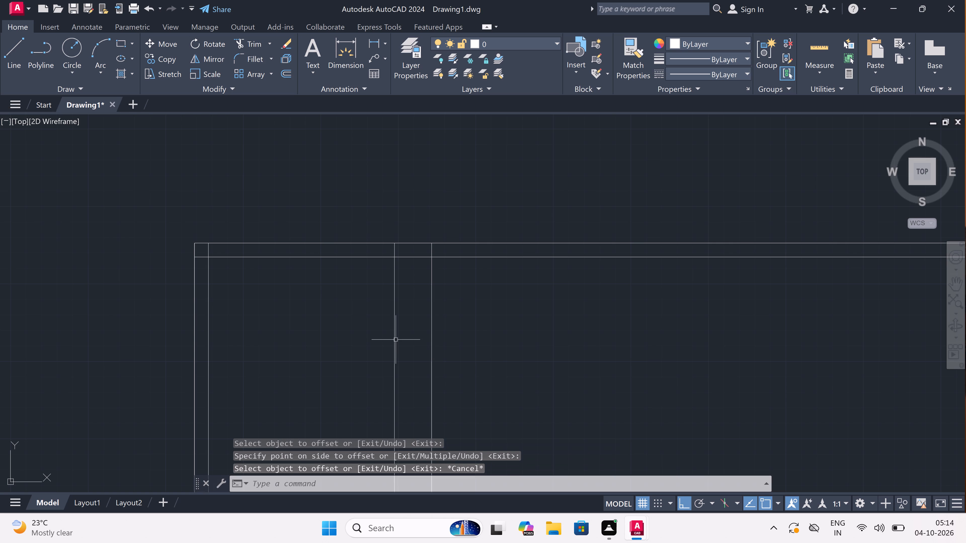
# Offset the top wall's inner line 6' downward to mark the depth of the upper rooms.
pyautogui.press('space')
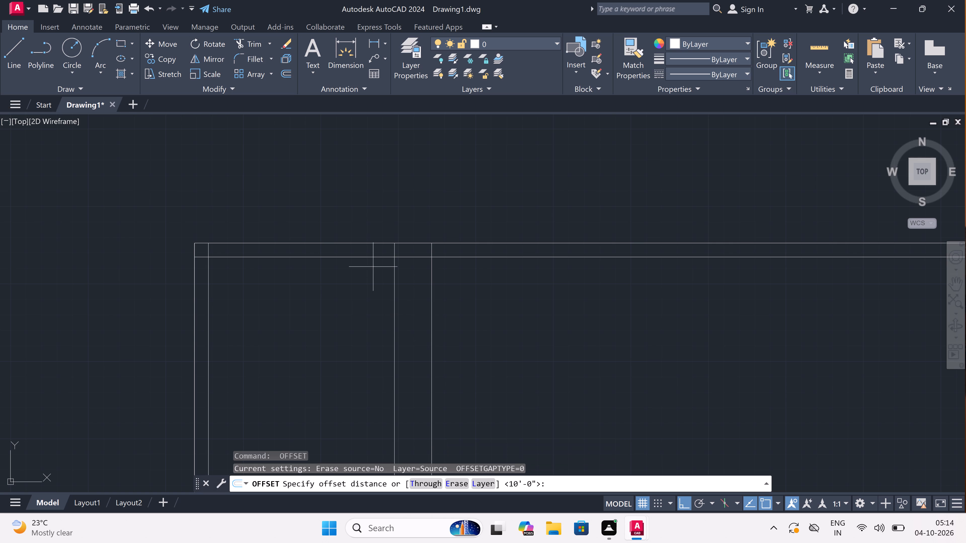
pyautogui.click(369, 254)
pyautogui.write("6'")
pyautogui.press('space')
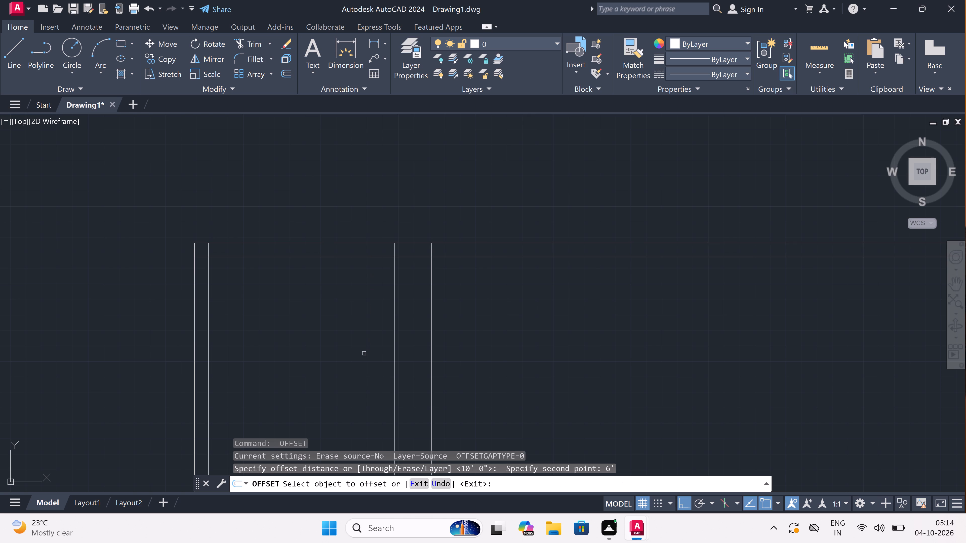
pyautogui.click(368, 255)
pyautogui.doubleClick(361, 295)
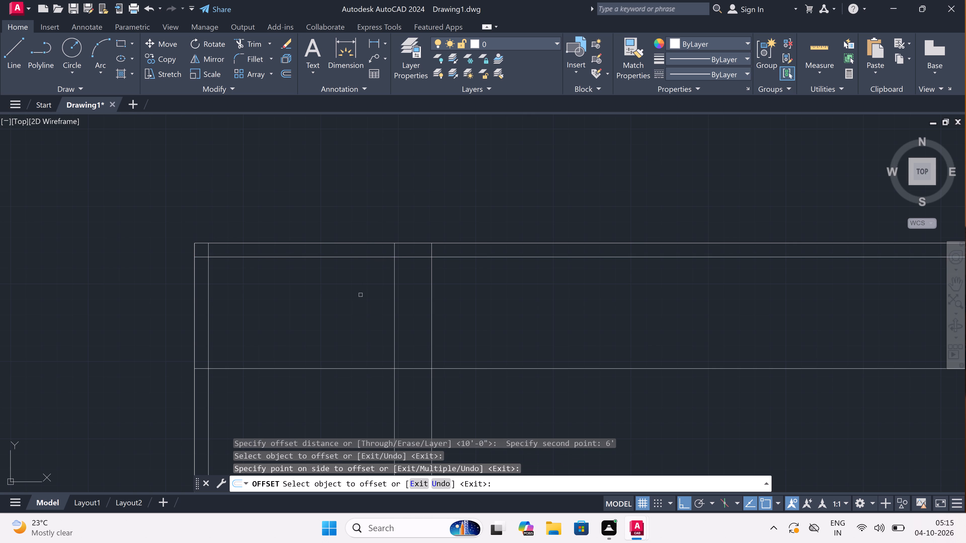
pyautogui.press('Escape')
# Offset the new horizontal line 9" downward to form the horizontal partition wall's thickness.
pyautogui.press('space')
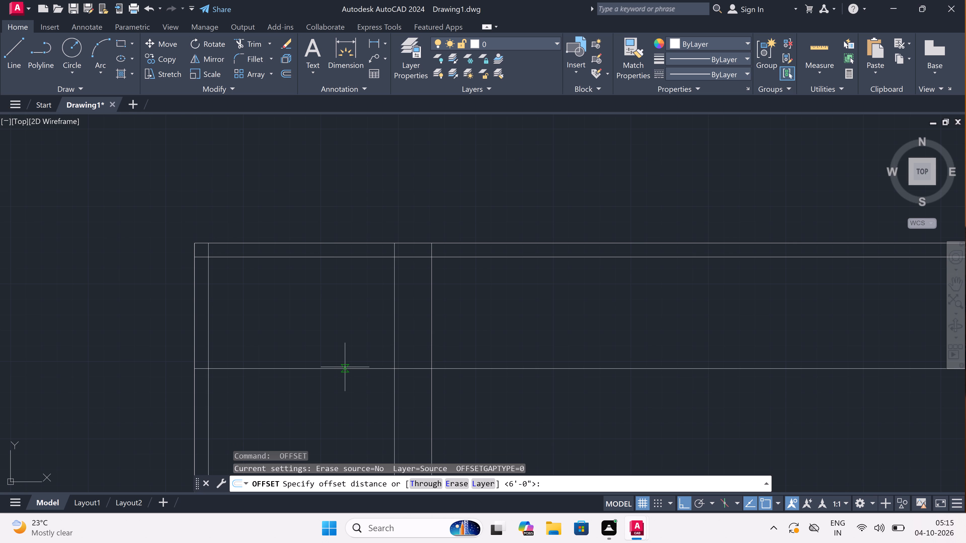
pyautogui.click(345, 367)
pyautogui.write('9"')
pyautogui.press('space')
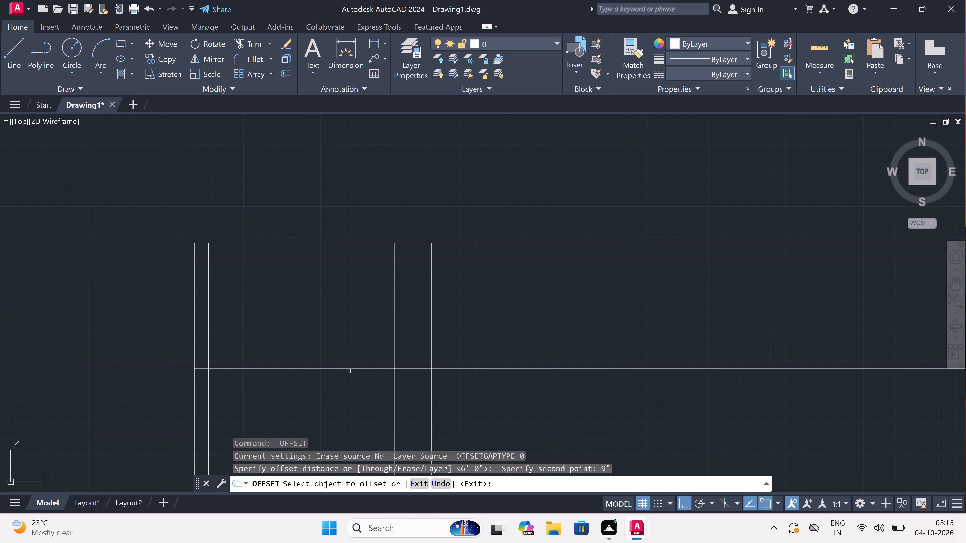
pyautogui.moveTo(348, 369); pyautogui.dragTo(349, 373)
pyautogui.click(352, 398)
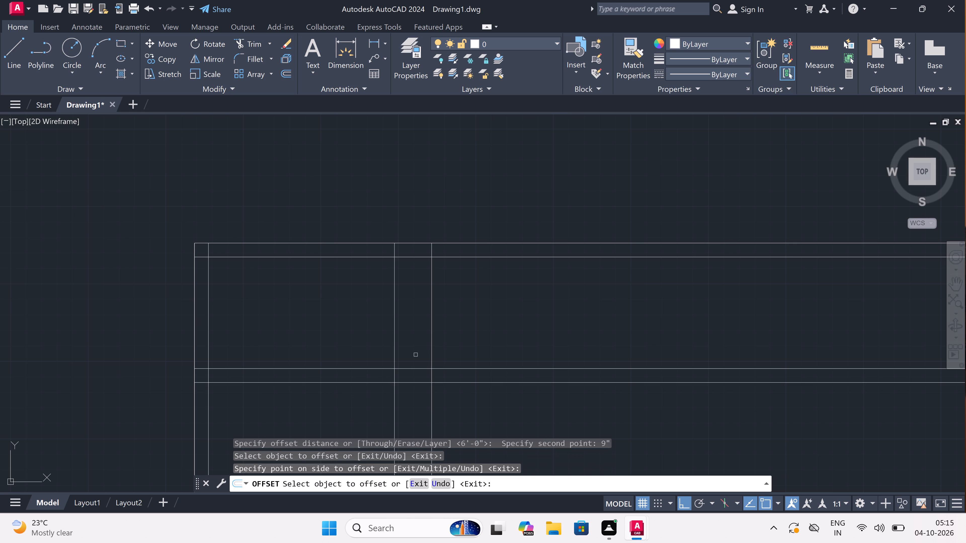
# Offset the vertical line at the first room's 12' width 9" to the right to form the partition wall.
pyautogui.click(432, 345)
pyautogui.click(447, 346)
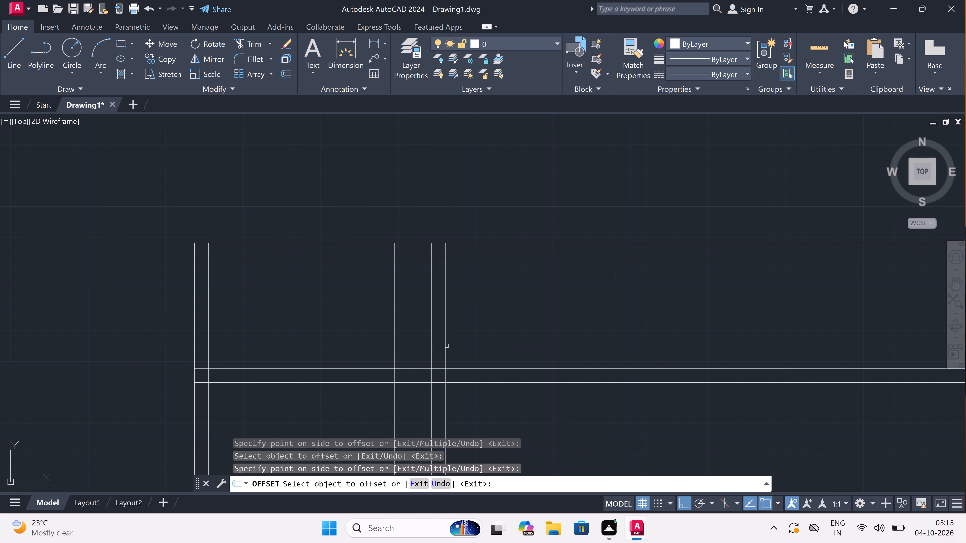
pyautogui.press('Escape')
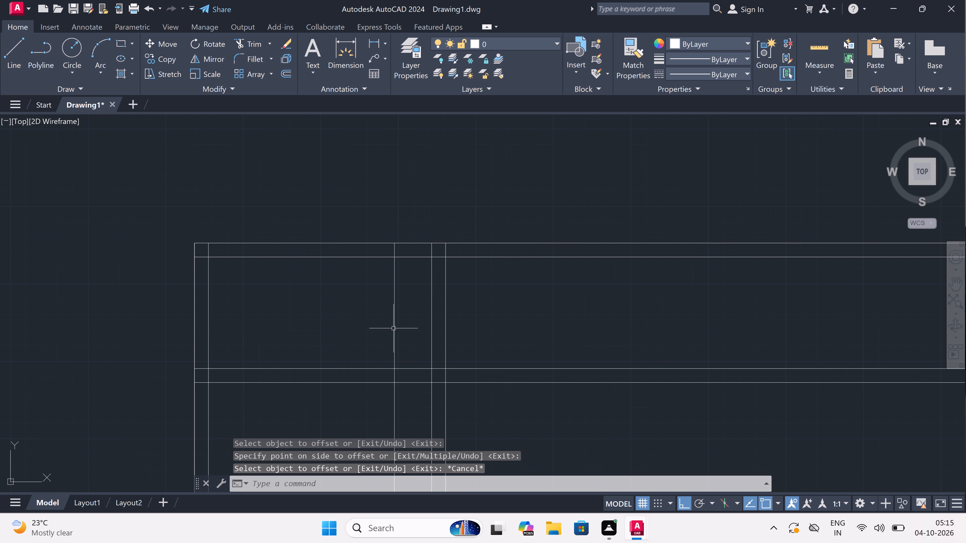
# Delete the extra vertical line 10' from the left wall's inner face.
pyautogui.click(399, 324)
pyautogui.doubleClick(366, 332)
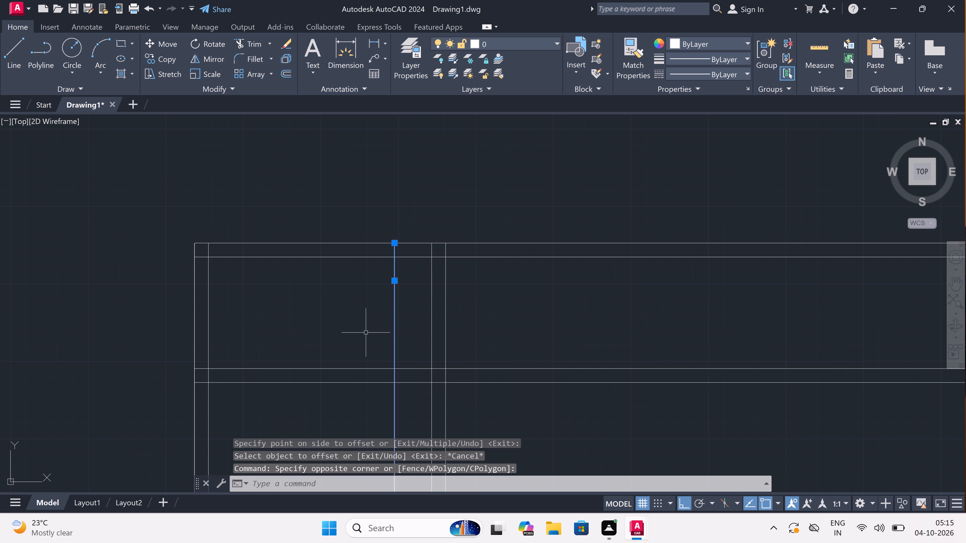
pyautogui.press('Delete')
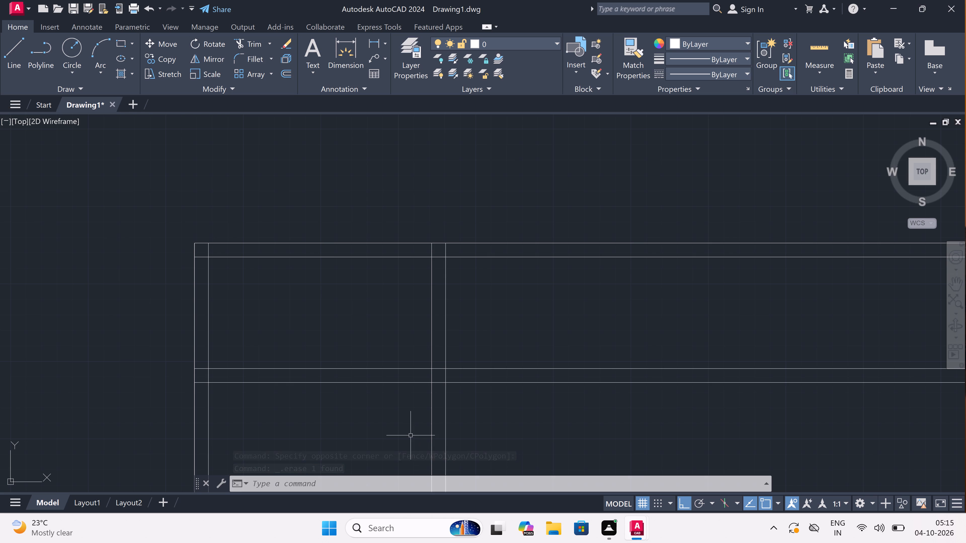
# Offset the first vertical partition's right-hand line 10' to the right to mark the second room's width.
pyautogui.scroll(-1, 431, 341)
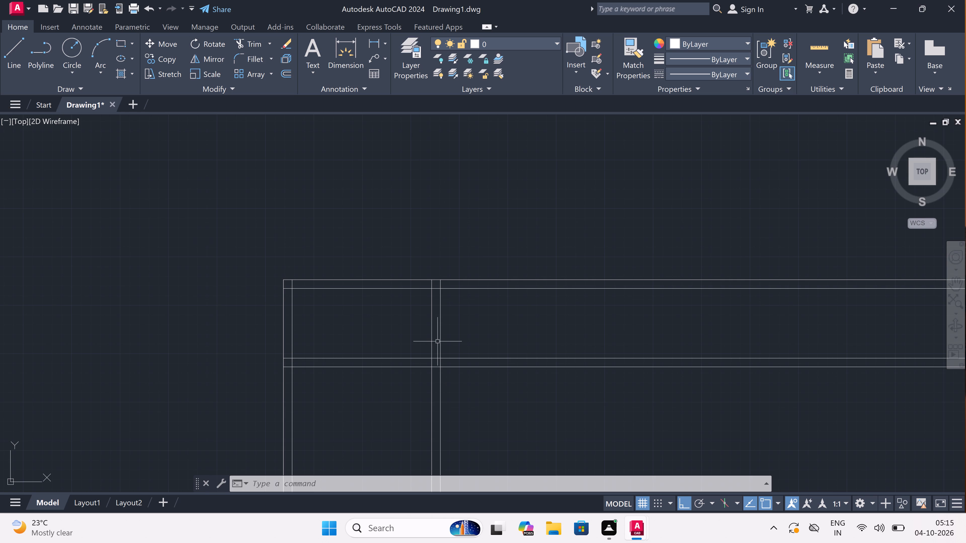
pyautogui.press('o')
pyautogui.press('space')
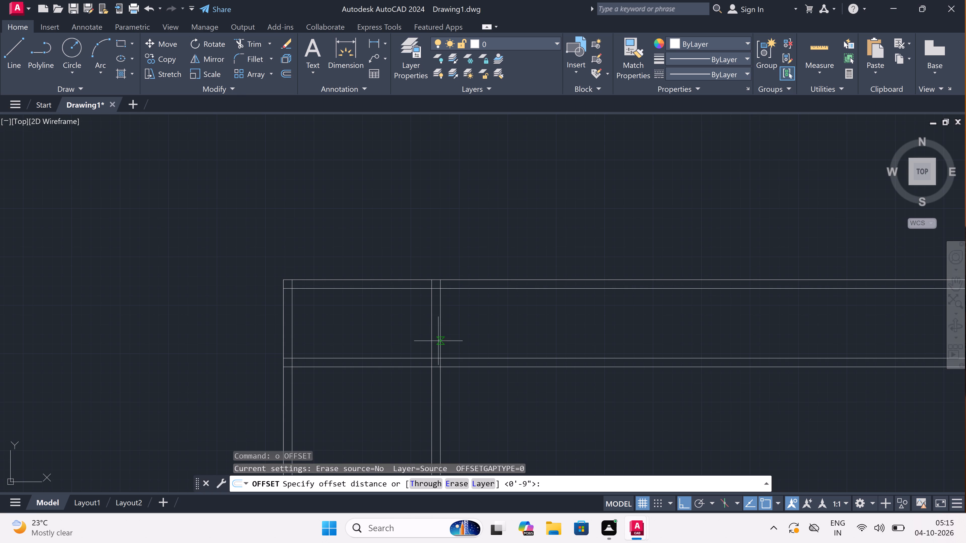
pyautogui.click(439, 340)
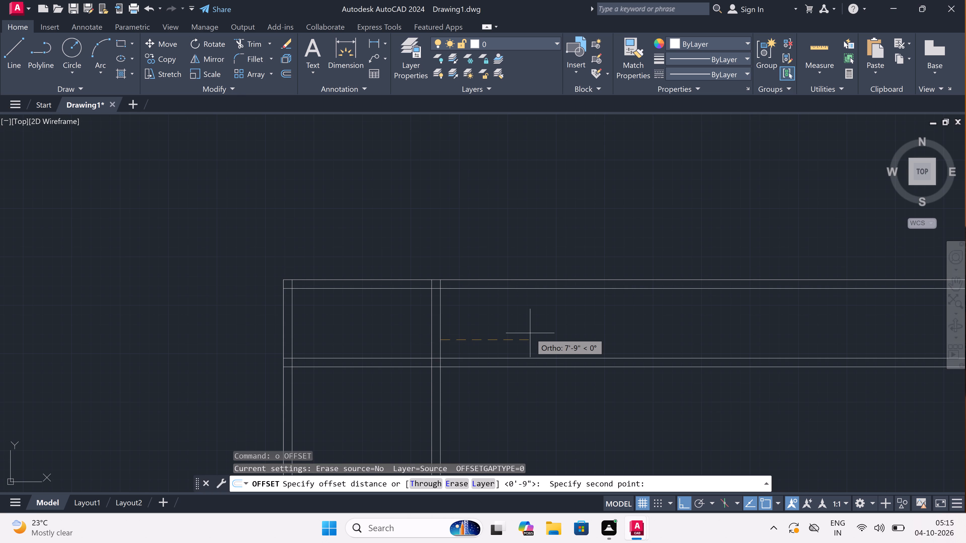
pyautogui.press('1')
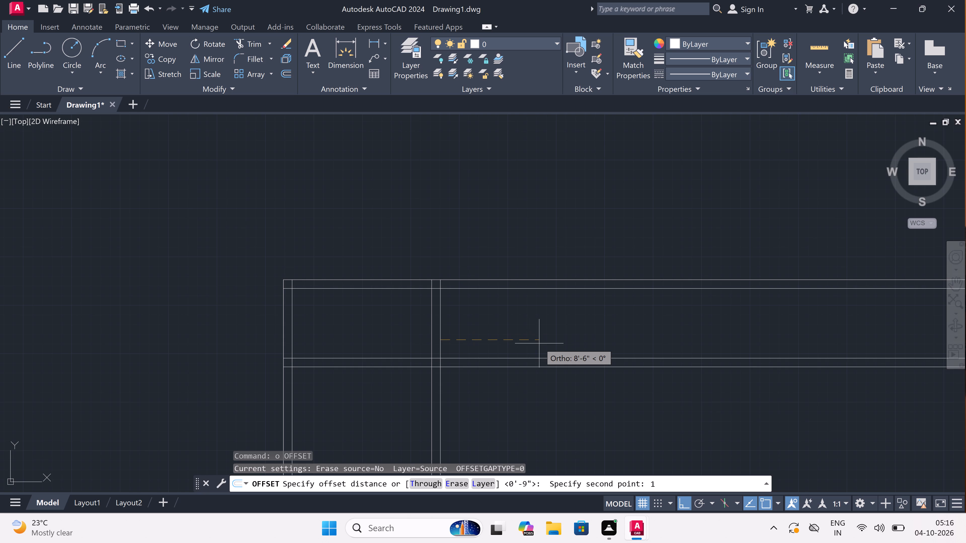
pyautogui.press('0')
pyautogui.press("'")
pyautogui.press('space')
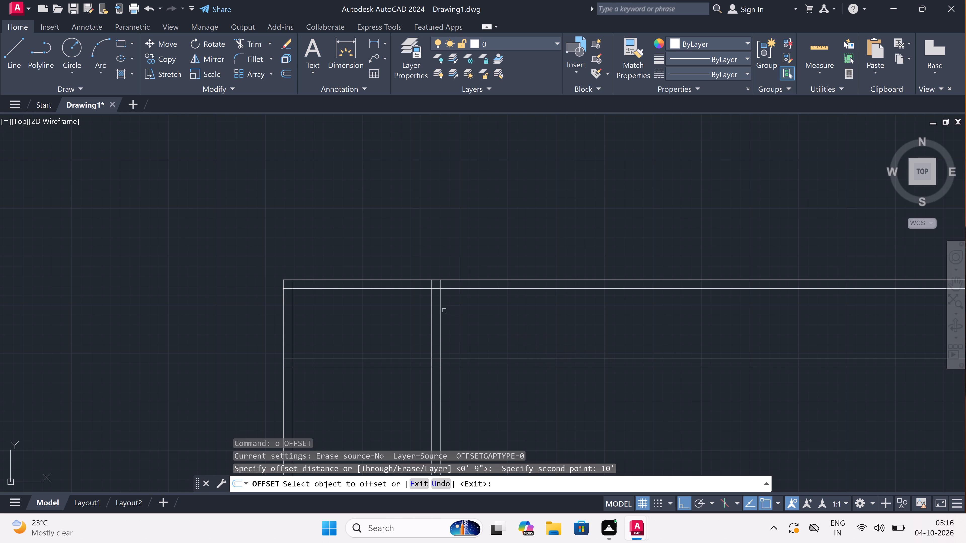
pyautogui.click(440, 305)
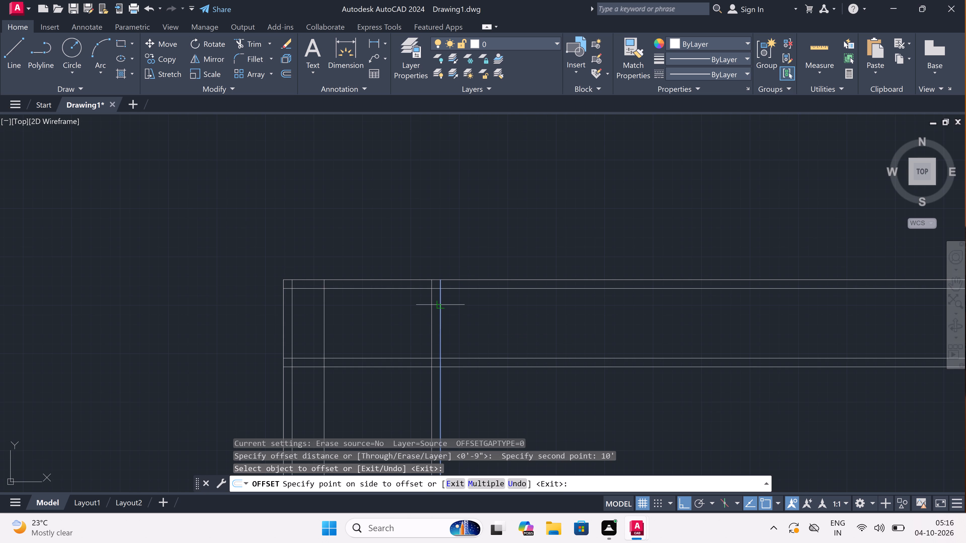
pyautogui.click(573, 323)
pyautogui.press('Escape')
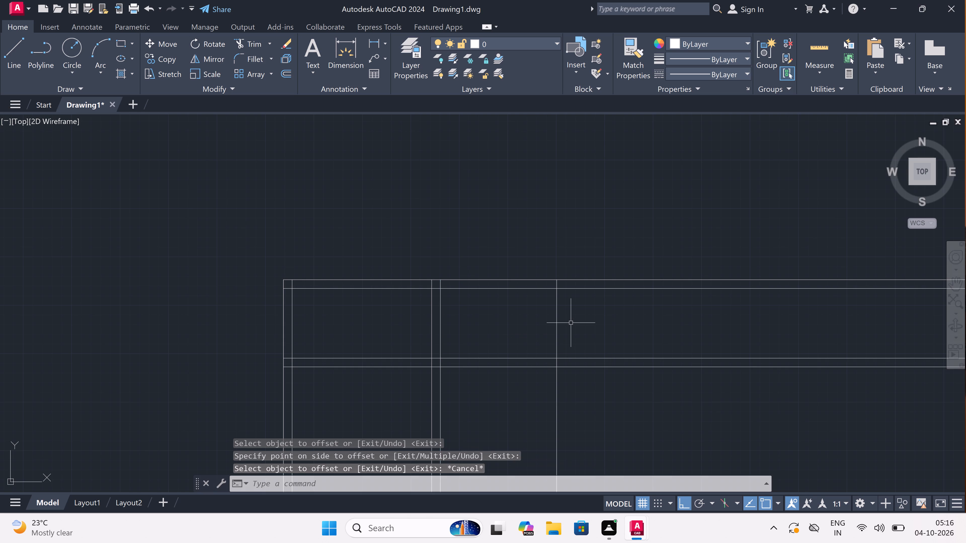
# Offset the second room's right boundary line 9" to the right to form the second vertical partition.
pyautogui.press('space')
pyautogui.click(553, 322)
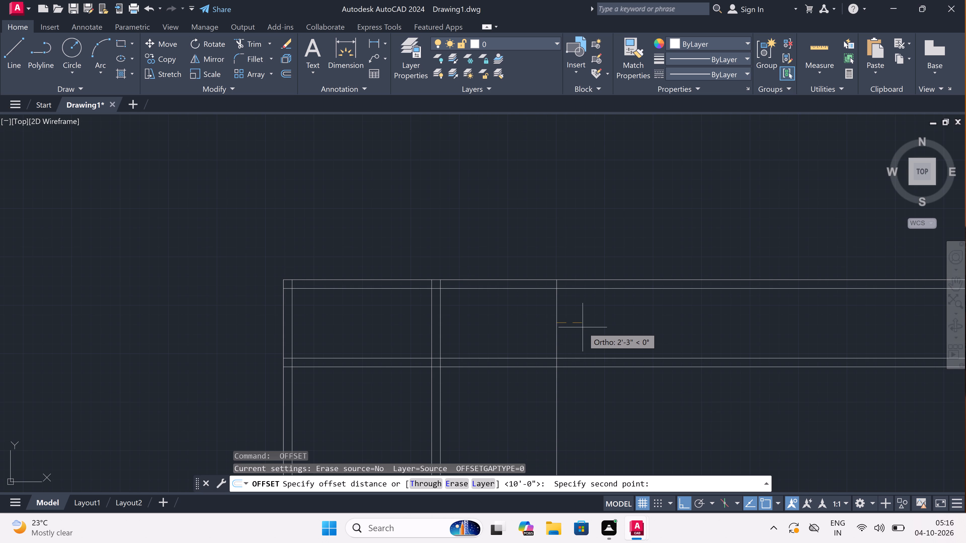
pyautogui.press('9')
pyautogui.hotkey('shift', '"')
pyautogui.press('space')
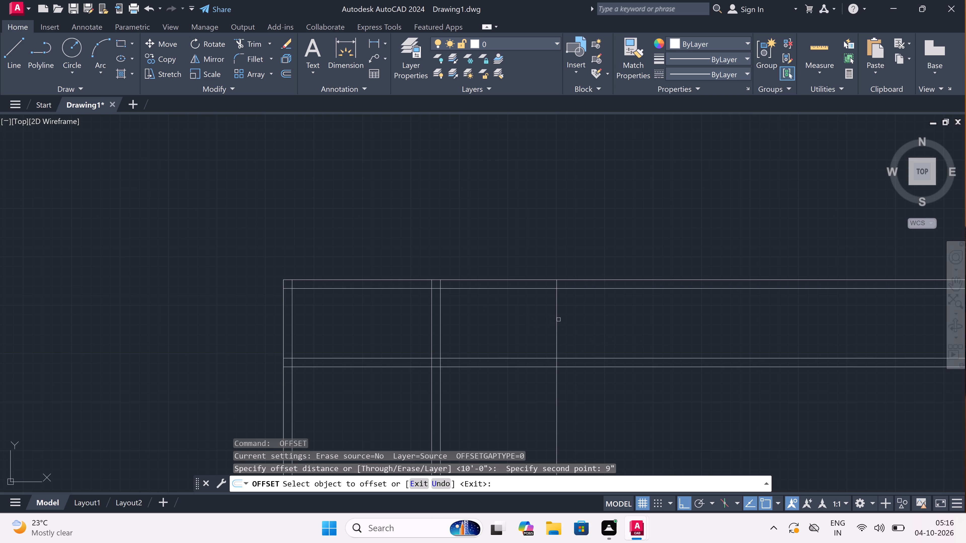
pyautogui.click(556, 316)
pyautogui.click(611, 319)
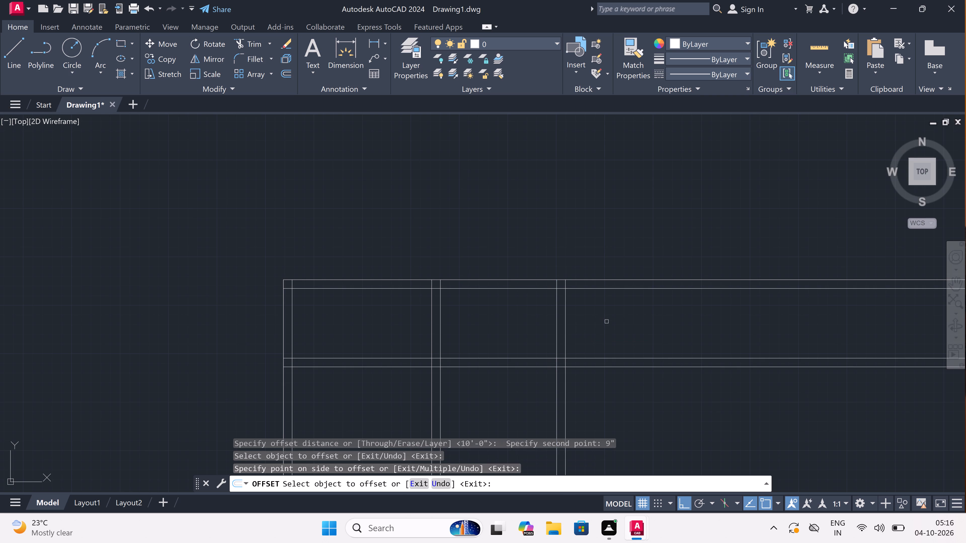
pyautogui.press('Escape')
# Offset the horizontal partition's lower line by 10', placing the copy above the top wall.
pyautogui.press('space')
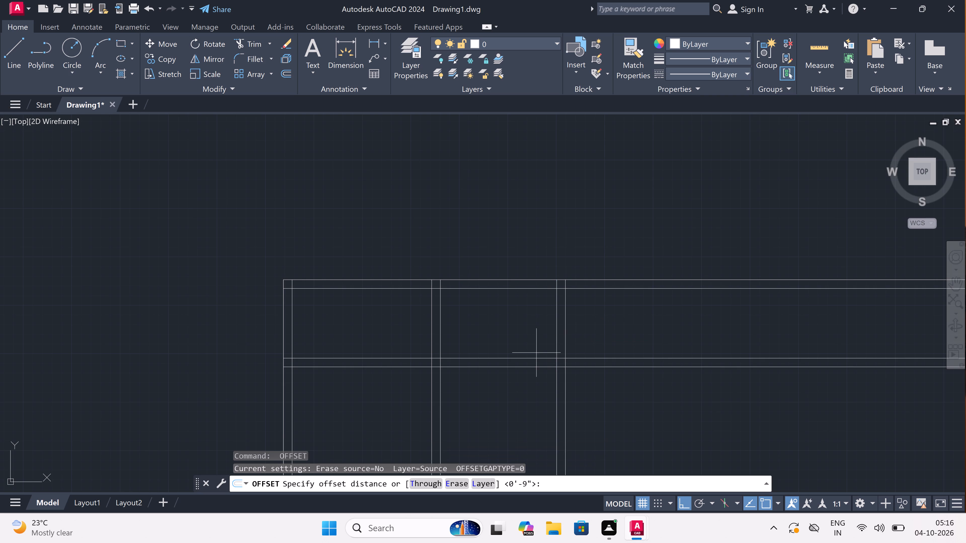
pyautogui.click(527, 367)
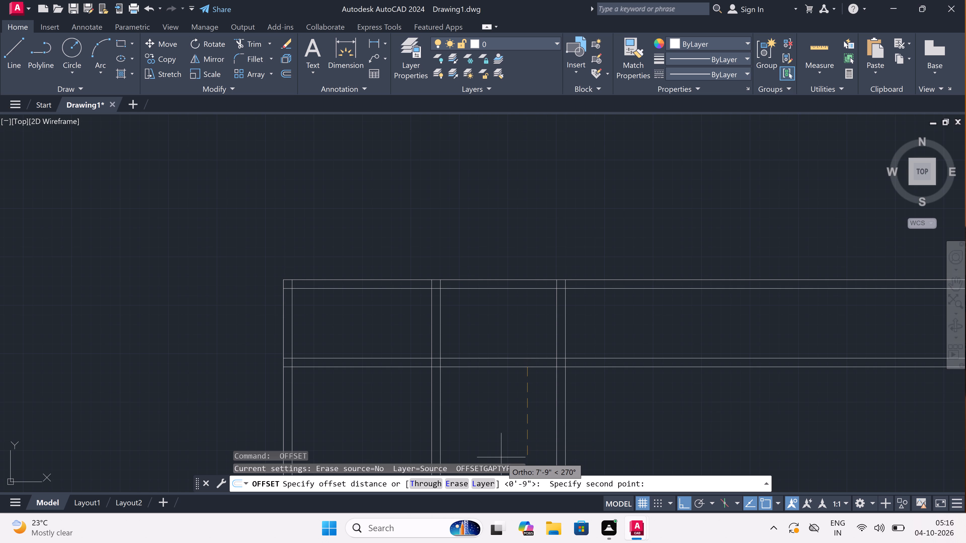
pyautogui.write("10'")
pyautogui.press('space')
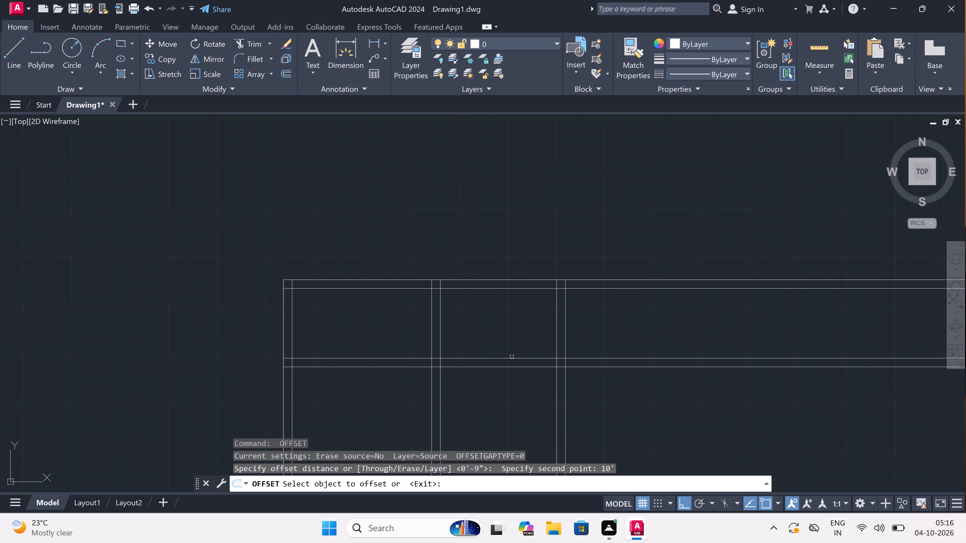
pyautogui.click(510, 367)
pyautogui.click(509, 372)
pyautogui.scroll(-3, 509, 371)
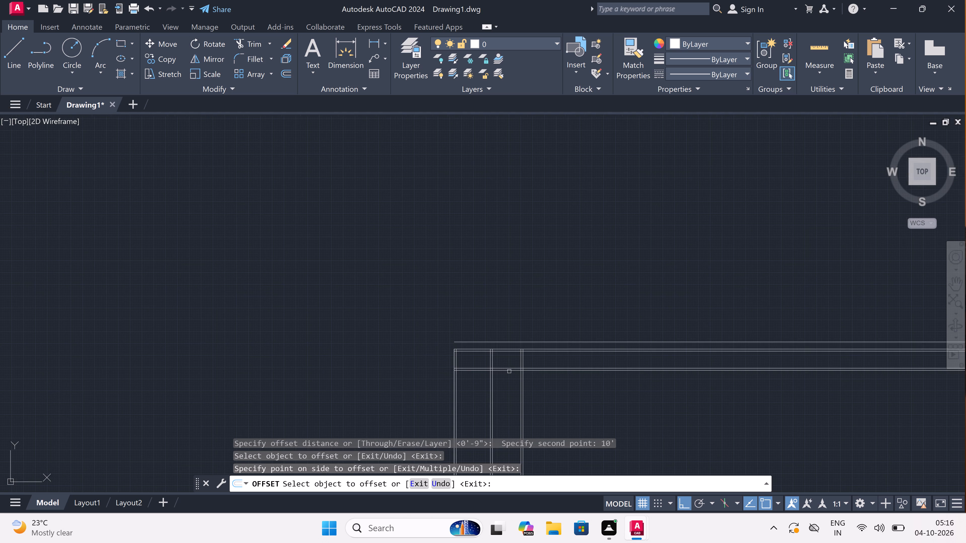
pyautogui.scroll(4, 509, 370)
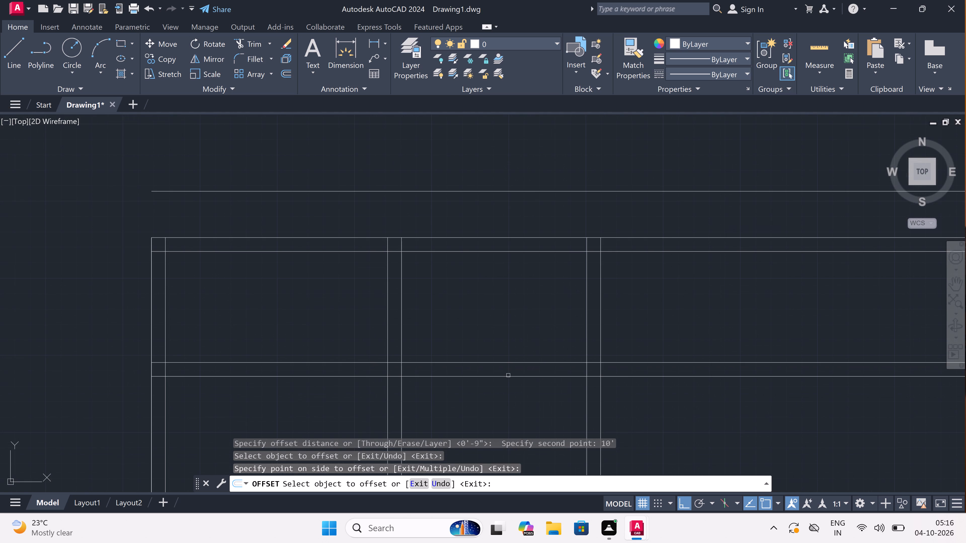
# Offset the horizontal partition's lower line 10' downward to mark the depth of the rooms below.
pyautogui.click(507, 377)
pyautogui.click(502, 408)
pyautogui.scroll(-2, 502, 408)
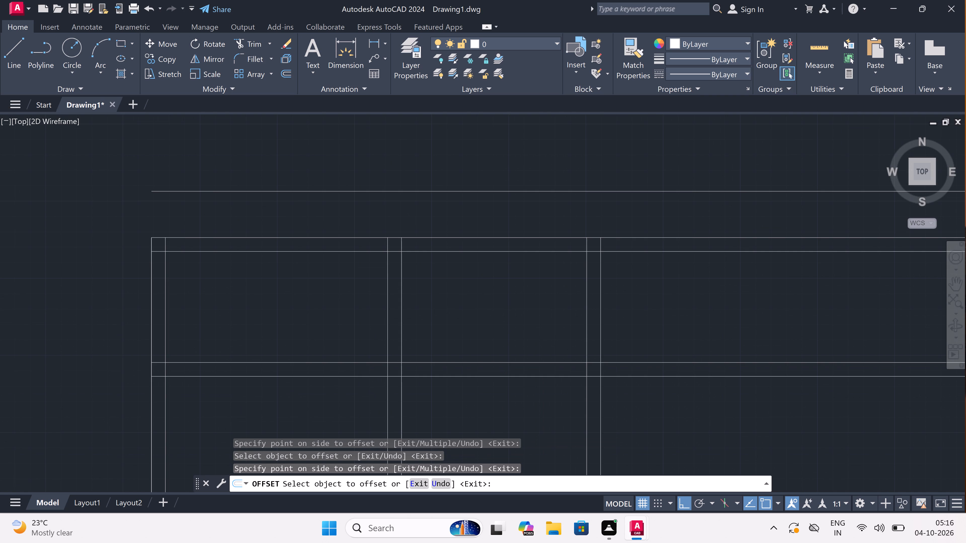
pyautogui.scroll(-2, 502, 408)
pyautogui.press('Escape')
# Offset the new lower horizontal line 9" downward to form the second horizontal partition.
pyautogui.scroll(-3, 502, 404)
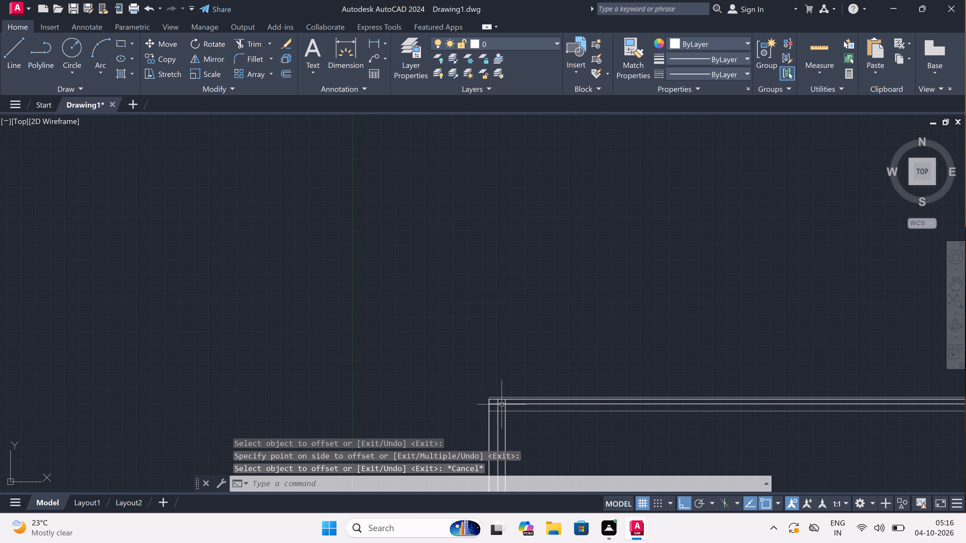
pyautogui.scroll(4, 498, 419)
pyautogui.scroll(3, 502, 393)
pyautogui.press('space')
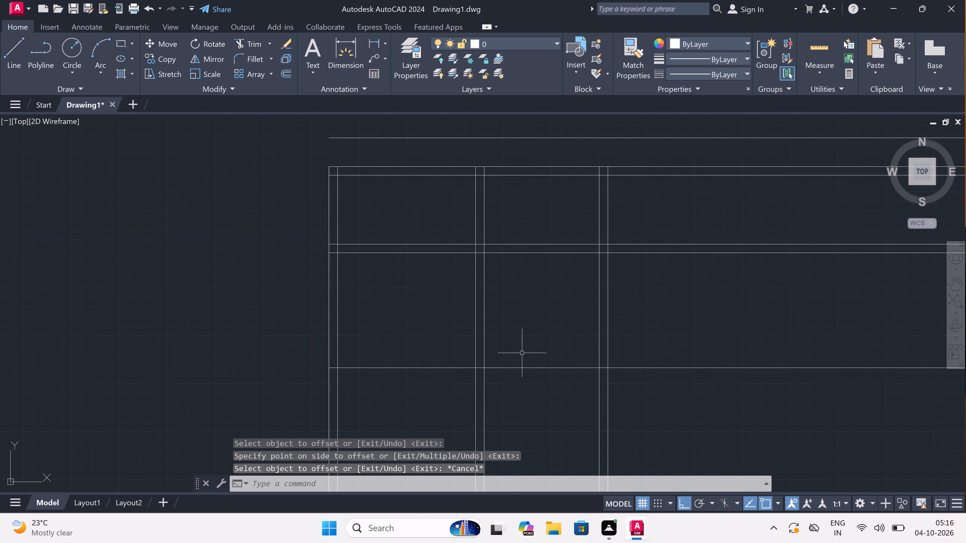
pyautogui.click(522, 367)
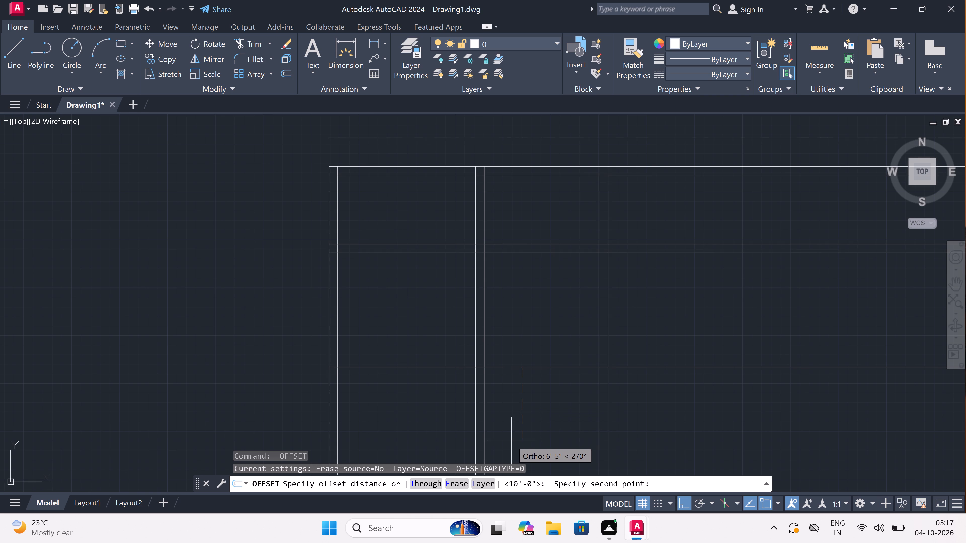
pyautogui.write('9"')
pyautogui.press('space')
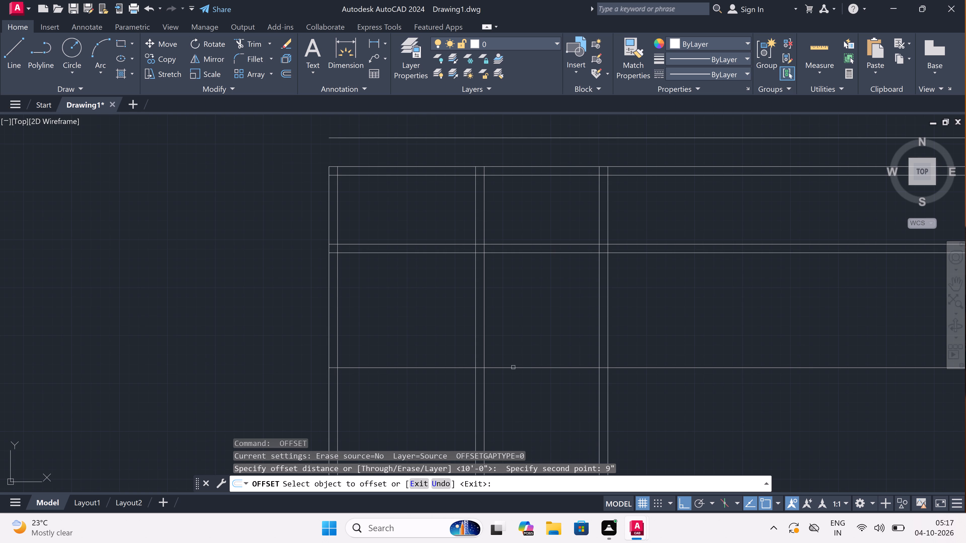
pyautogui.click(513, 367)
pyautogui.click(509, 398)
pyautogui.press('Escape')
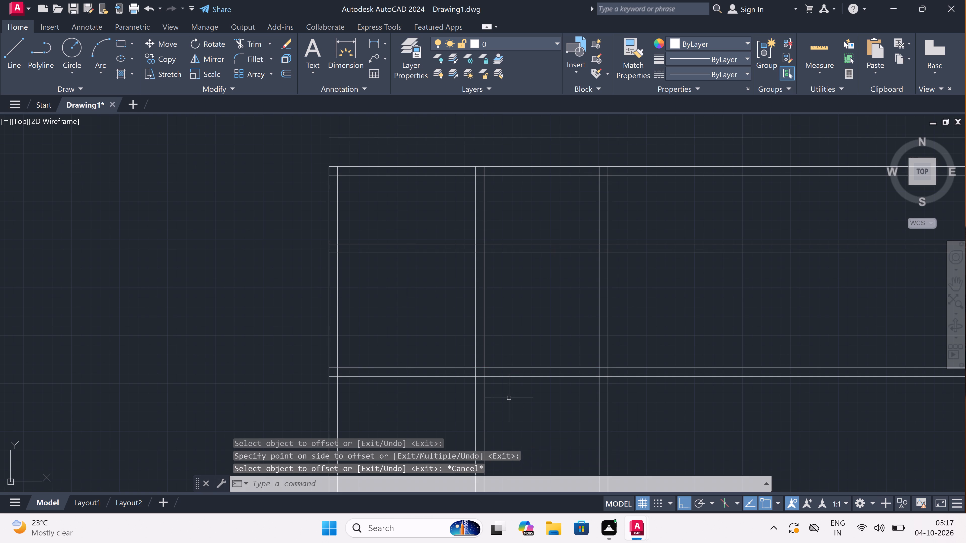
# Delete the stray horizontal line above the top wall.
pyautogui.scroll(-1, 509, 397)
pyautogui.scroll(2, 477, 226)
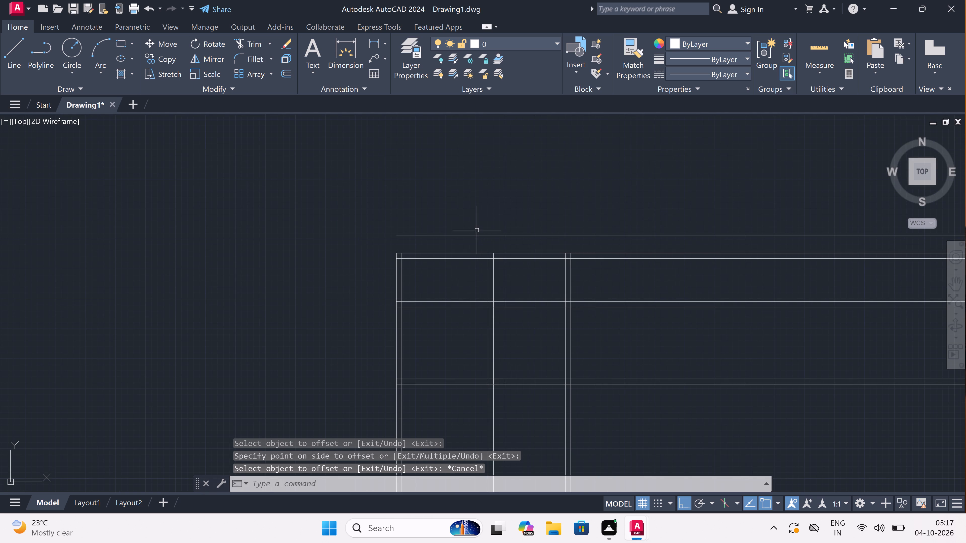
pyautogui.doubleClick(477, 227)
pyautogui.click(426, 275)
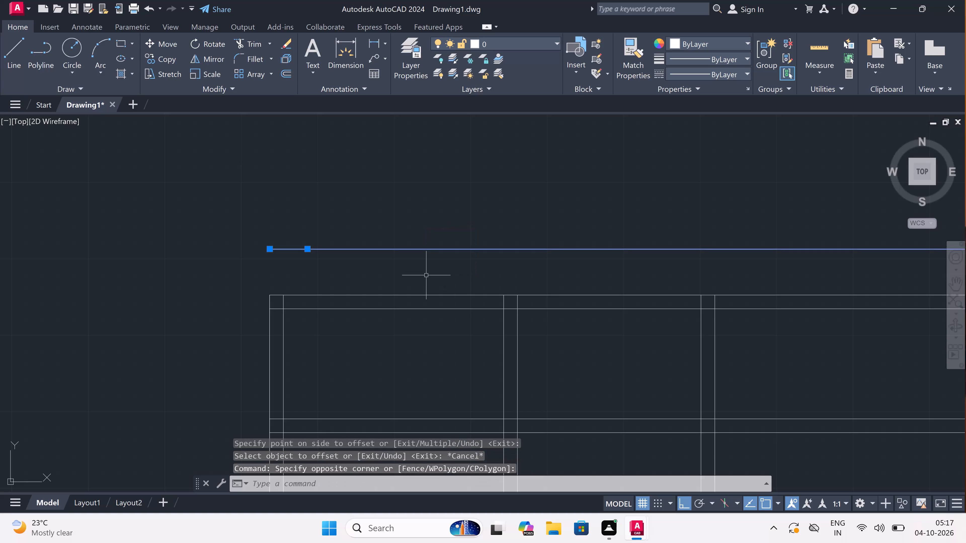
pyautogui.press('Delete')
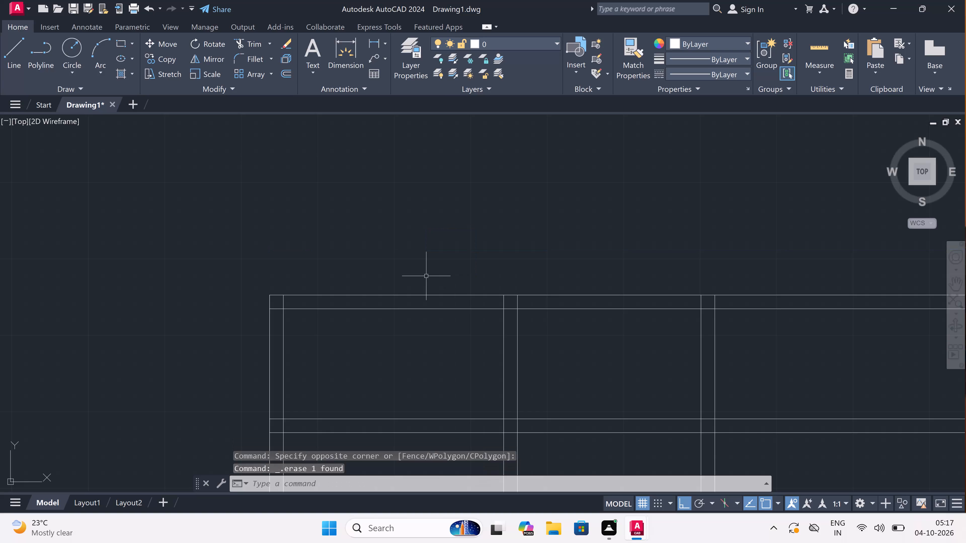
# Trim the overlapping lines inside the top wall at the top-left corner and at both vertical partitions.
pyautogui.press('t')
pyautogui.press('Escape')
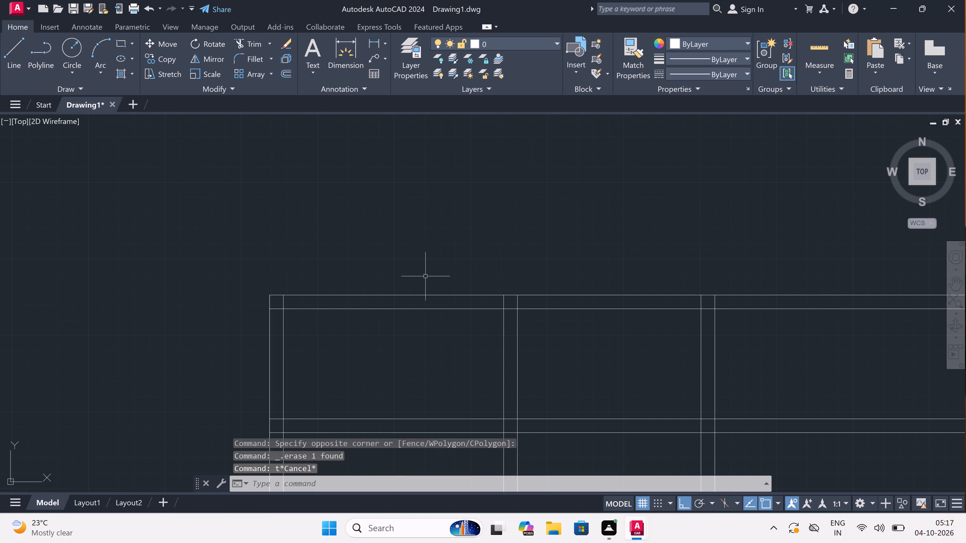
pyautogui.write('tr')
pyautogui.press('space')
pyautogui.scroll(3, 275, 306)
pyautogui.click(275, 305)
pyautogui.click(270, 349)
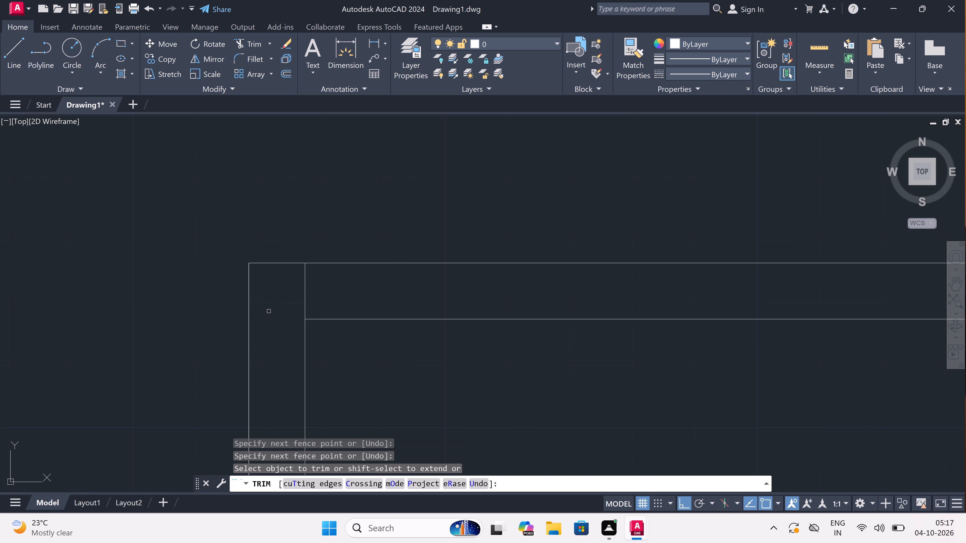
pyautogui.doubleClick(268, 292)
pyautogui.scroll(-5, 517, 289)
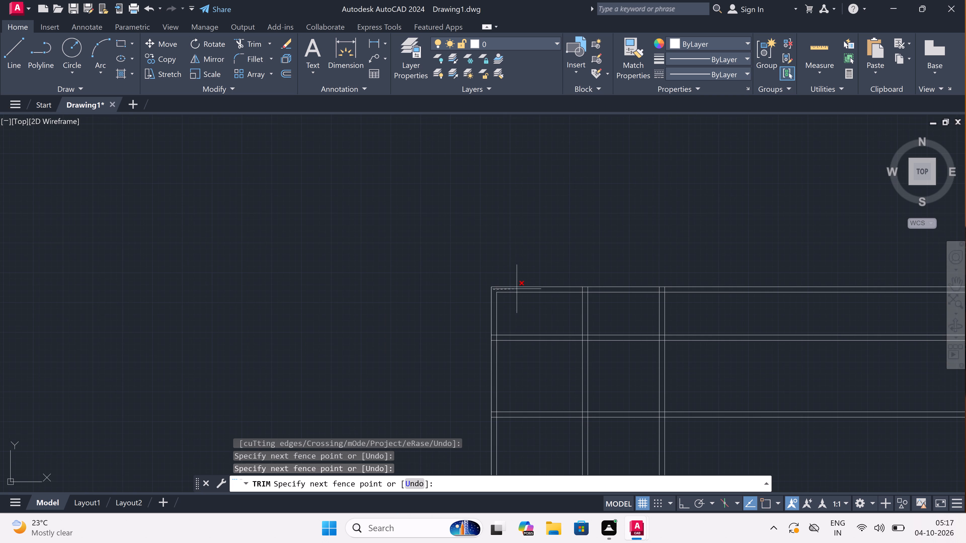
pyautogui.scroll(3, 719, 292)
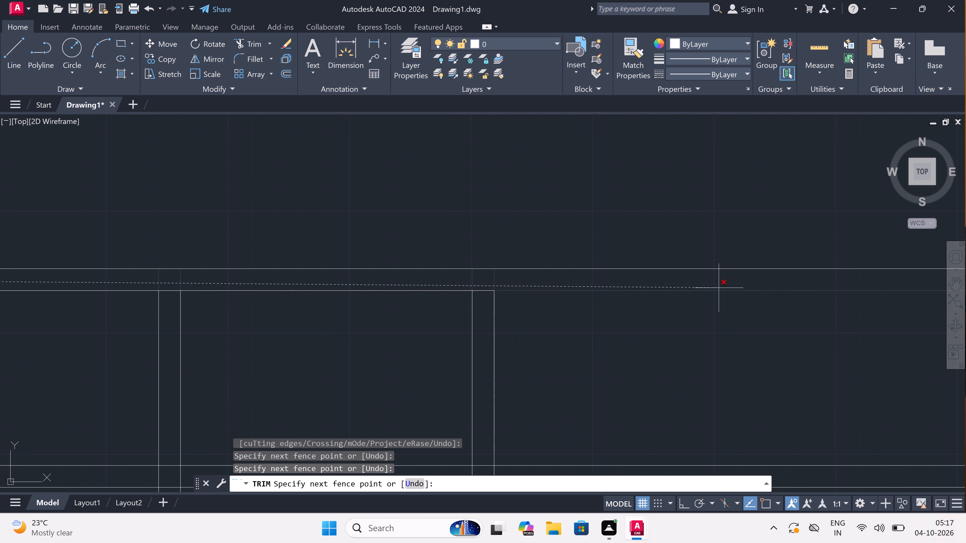
pyautogui.click(719, 279)
# Trim the vertical lines crossing the upper horizontal partition from the second vertical partition to the left wall, plus the horizontal stubs inside that wall.
pyautogui.scroll(-3, 719, 279)
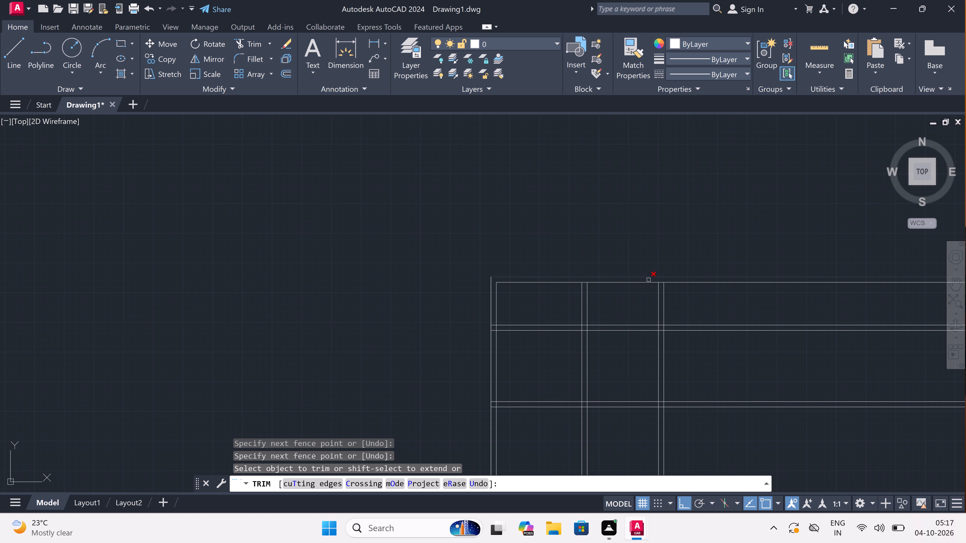
pyautogui.scroll(3, 644, 337)
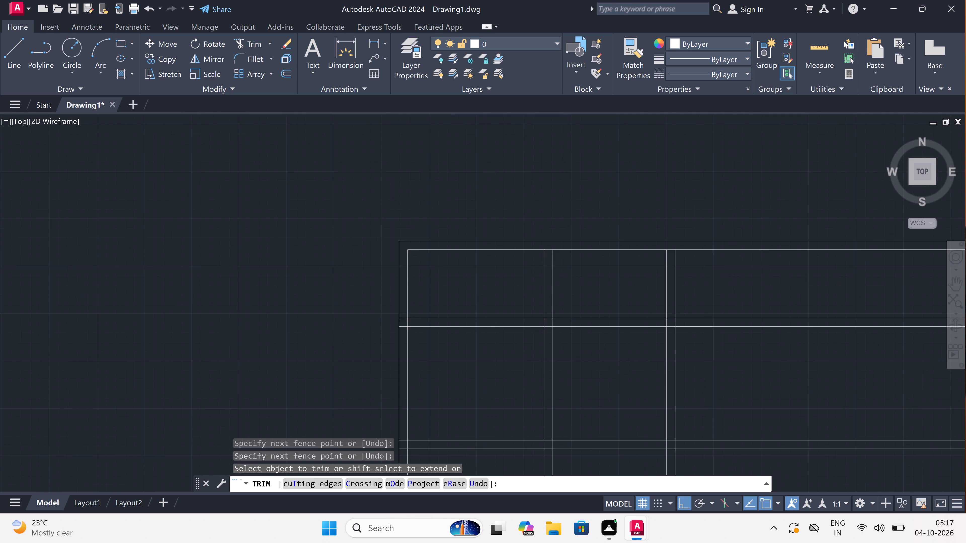
pyautogui.click(709, 296)
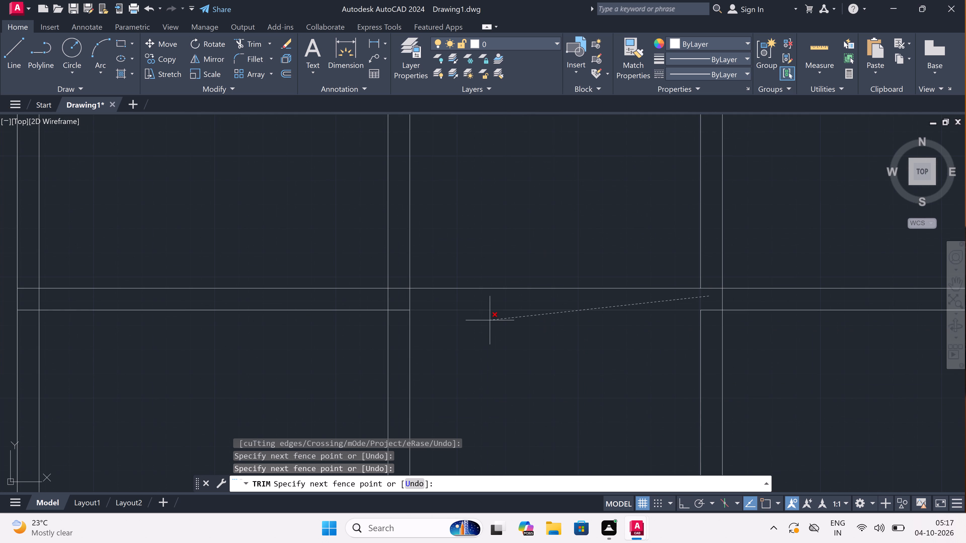
pyautogui.scroll(-3, 492, 322)
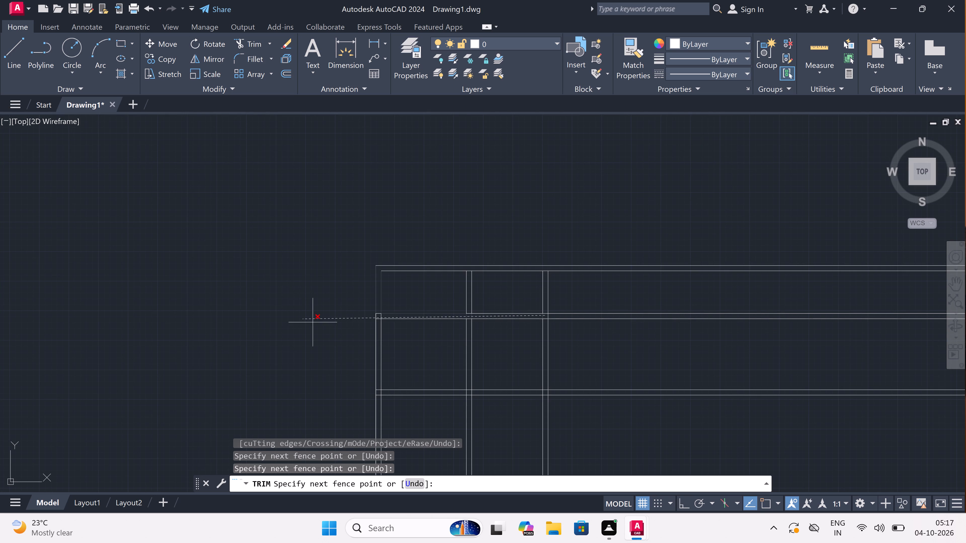
pyautogui.scroll(4, 329, 326)
pyautogui.scroll(3, 489, 290)
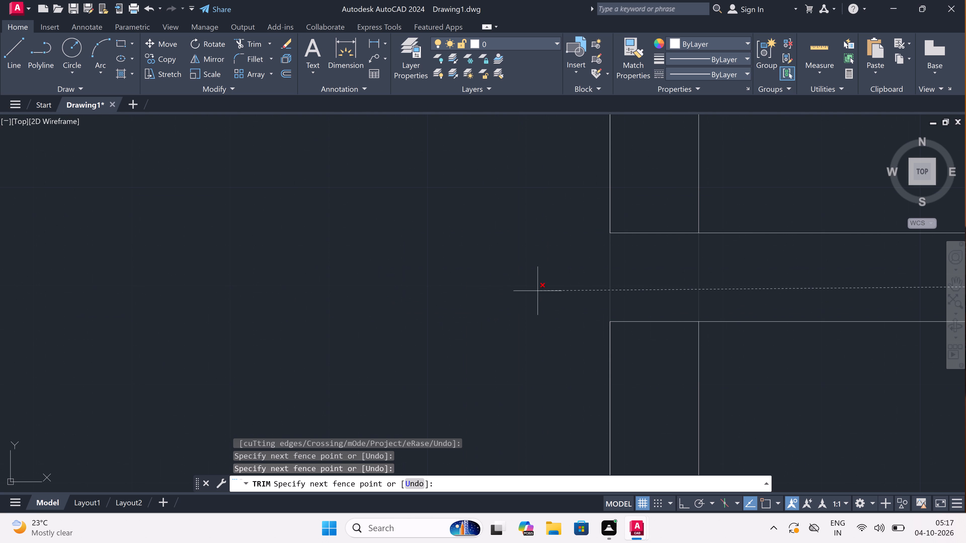
pyautogui.click(665, 267)
pyautogui.click(659, 220)
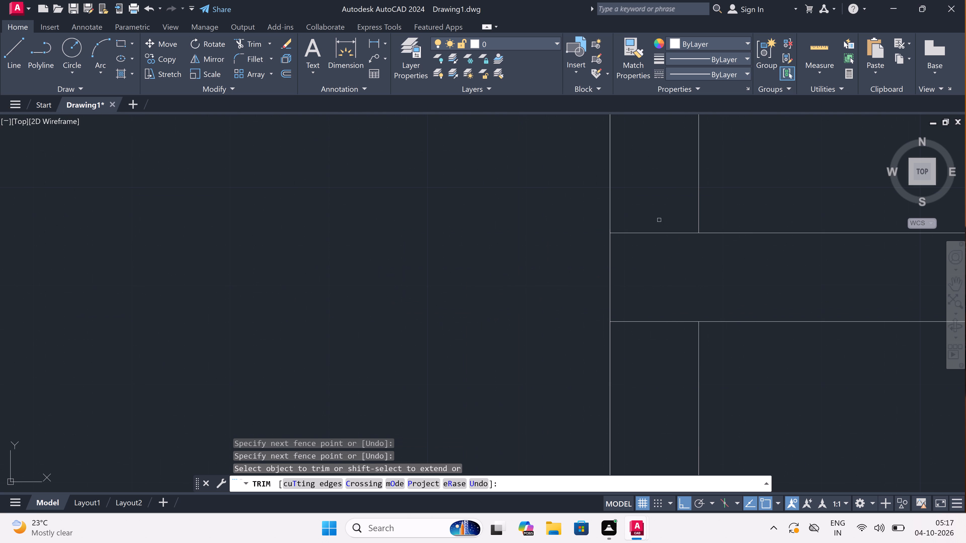
pyautogui.doubleClick(657, 375)
# Trim the upper horizontal partition's lines where they cross the first and second vertical partitions.
pyautogui.scroll(-4, 234, 368)
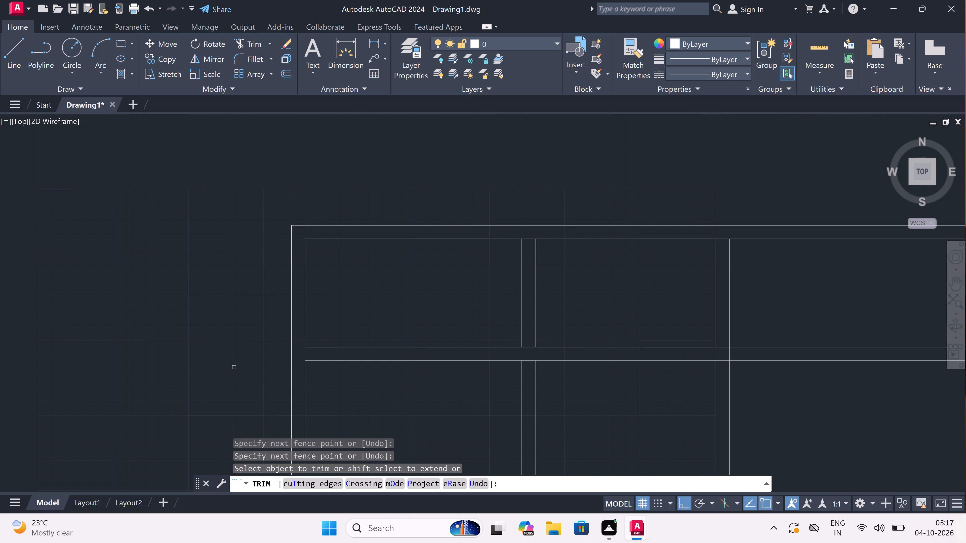
pyautogui.scroll(3, 522, 361)
pyautogui.click(537, 381)
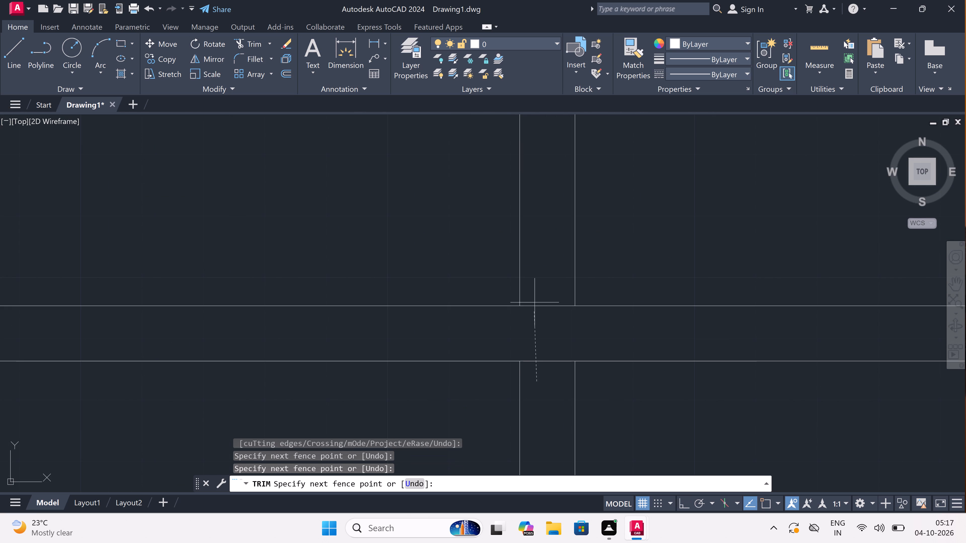
pyautogui.doubleClick(538, 288)
pyautogui.scroll(-4, 487, 340)
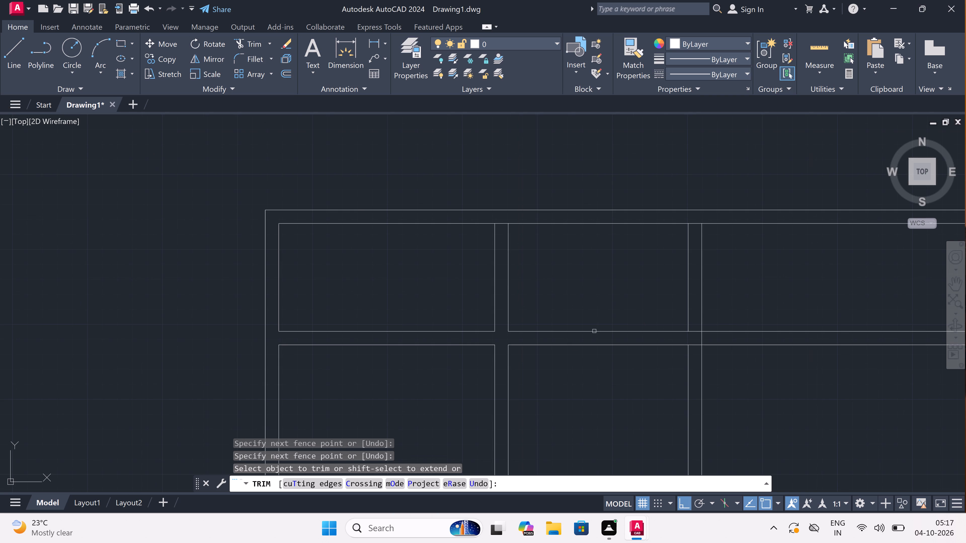
pyautogui.scroll(4, 759, 345)
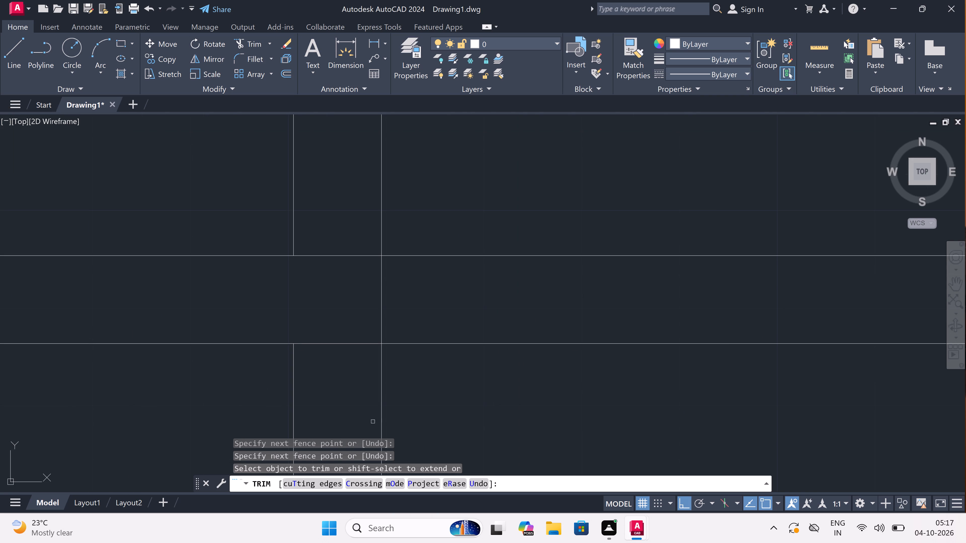
pyautogui.scroll(-2, 306, 430)
pyautogui.doubleClick(314, 408)
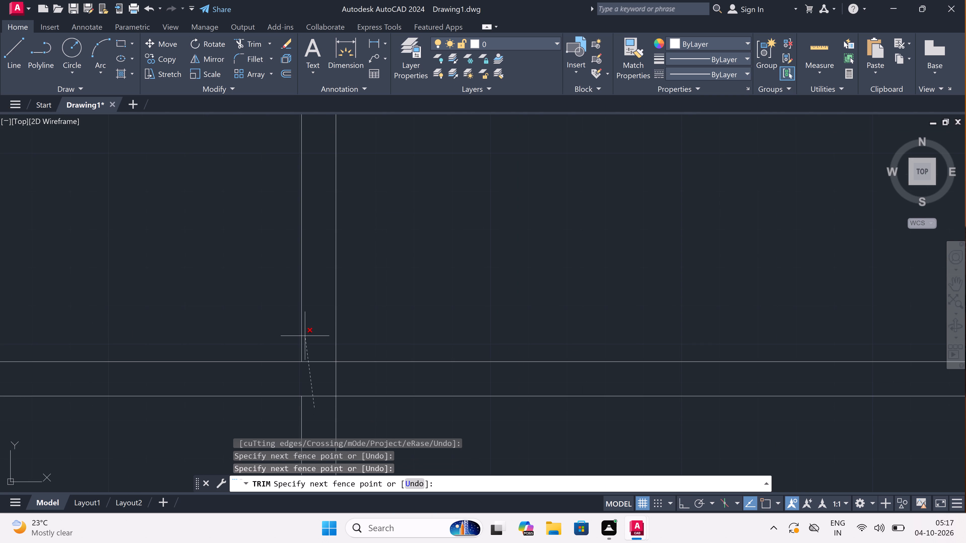
pyautogui.click(304, 334)
# Trim away the upper horizontal partition's two lines to the right of the second vertical partition.
pyautogui.scroll(-4, 436, 316)
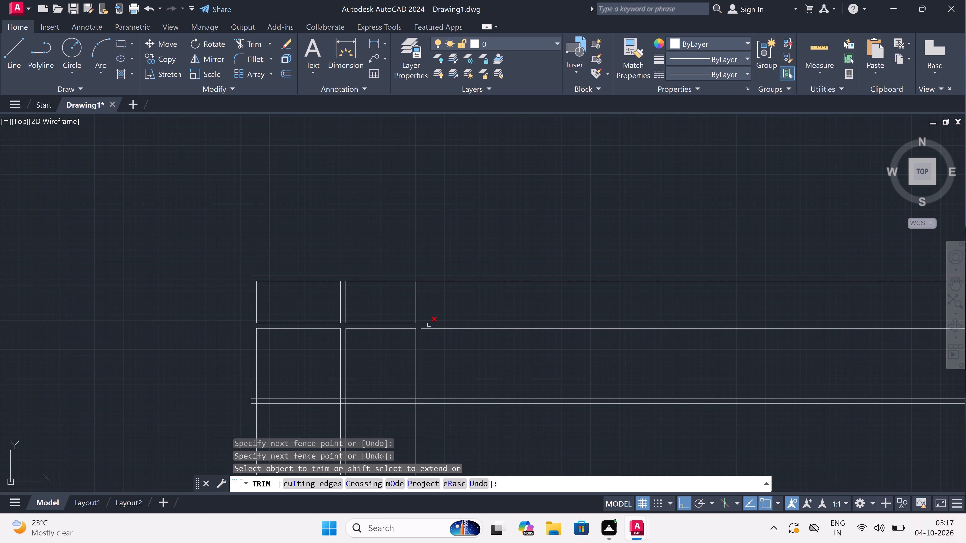
pyautogui.doubleClick(483, 301)
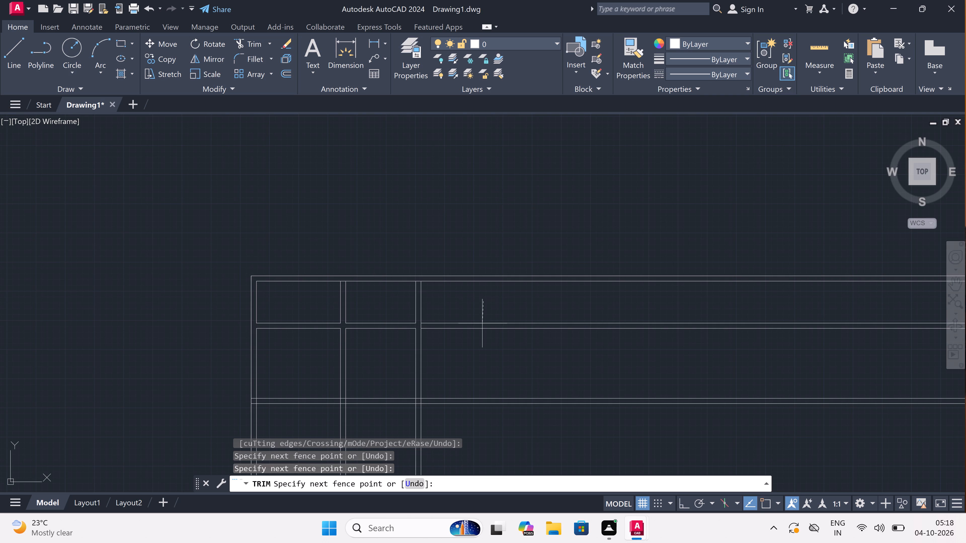
pyautogui.click(479, 352)
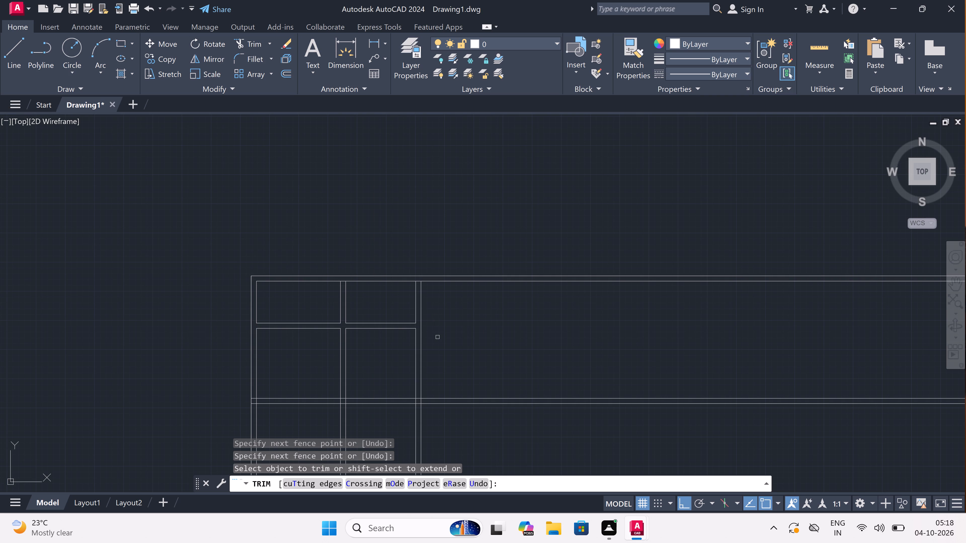
pyautogui.press('Escape')
# Offset the second vertical partition's right-hand line 14' to the right.
pyautogui.press('o')
pyautogui.press('space')
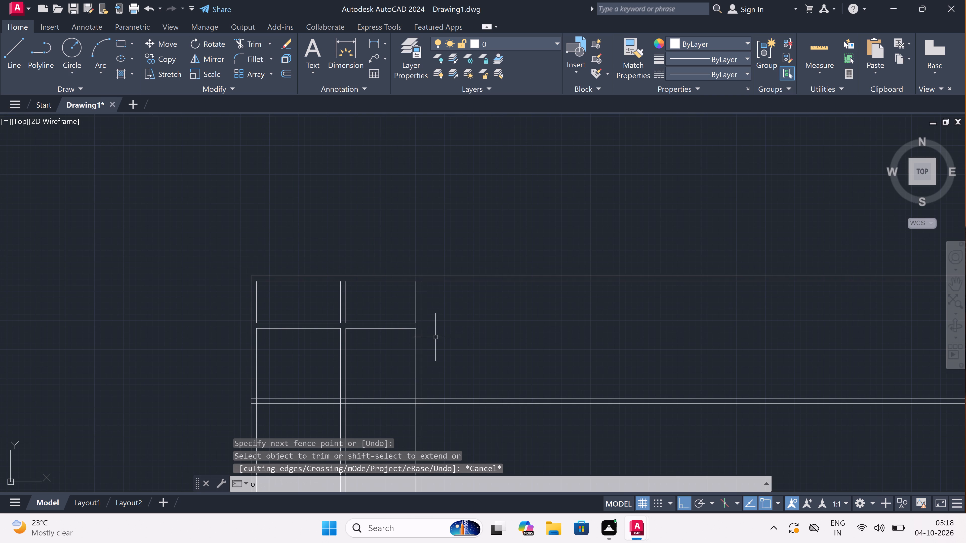
pyautogui.scroll(2, 398, 351)
pyautogui.scroll(-1, 439, 340)
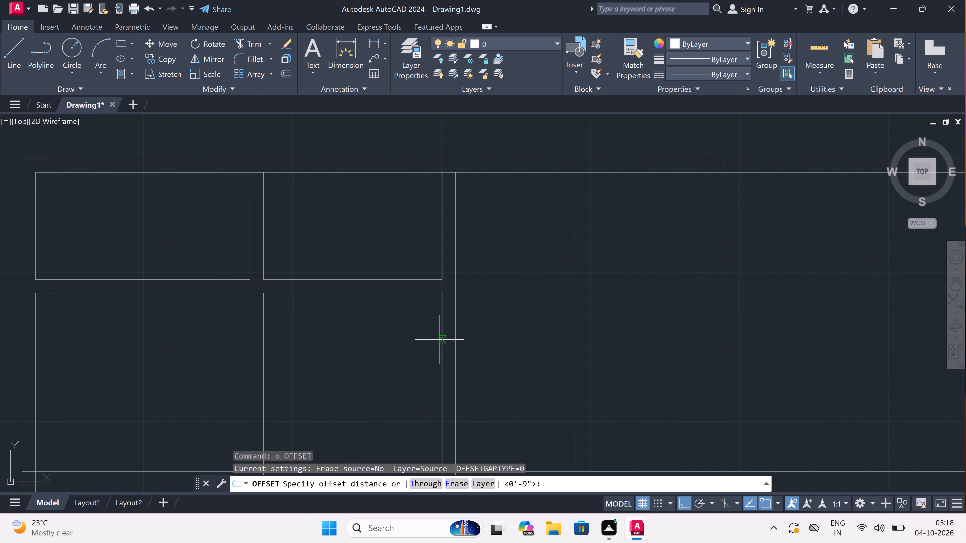
pyautogui.scroll(1, 453, 340)
pyautogui.click(447, 338)
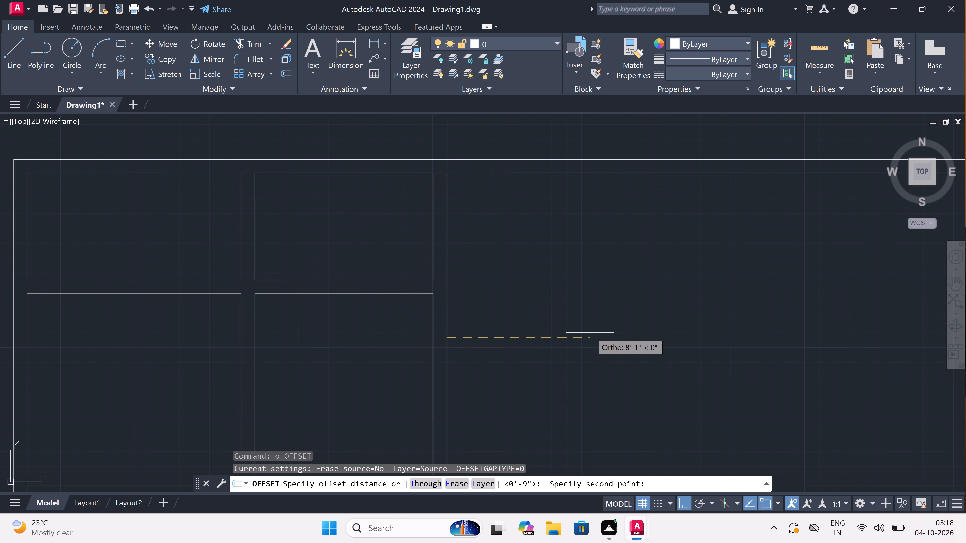
pyautogui.press('1')
pyautogui.write("6'")
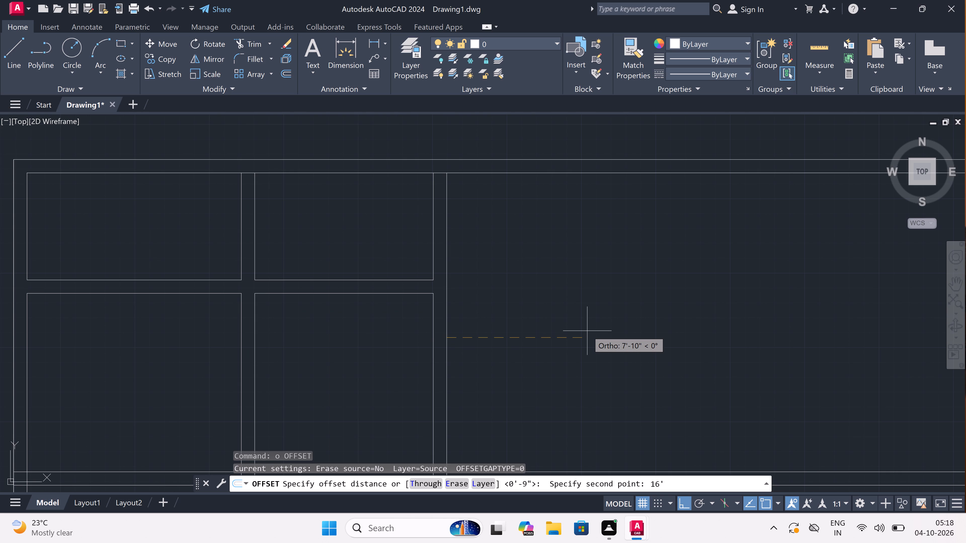
pyautogui.press('BackSpace')
pyautogui.press('BackSpace')
pyautogui.write("4'")
pyautogui.press('space')
pyautogui.click(447, 297)
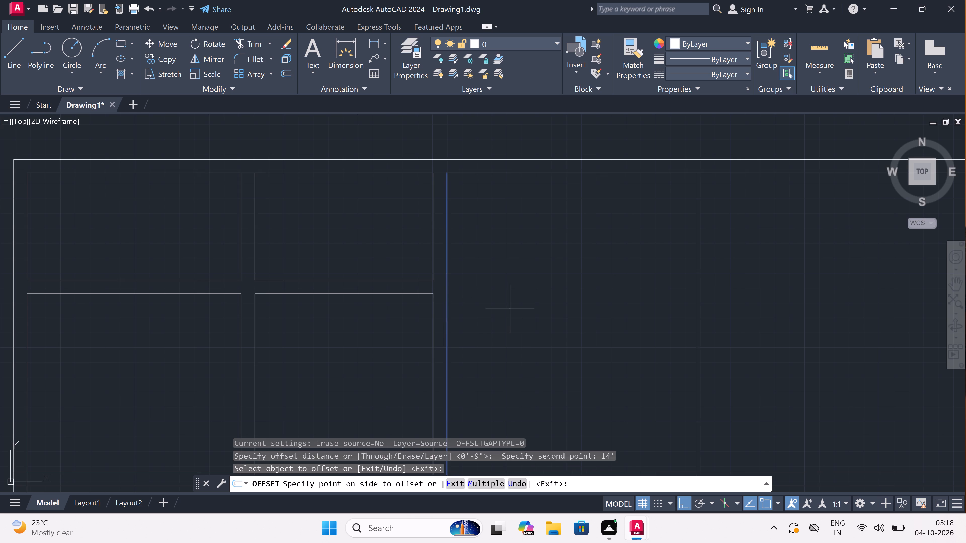
pyautogui.click(511, 309)
pyautogui.press('Escape')
# Offset the new vertical line 9" to the right to form the third vertical partition.
pyautogui.scroll(-2, 511, 309)
pyautogui.scroll(1, 584, 304)
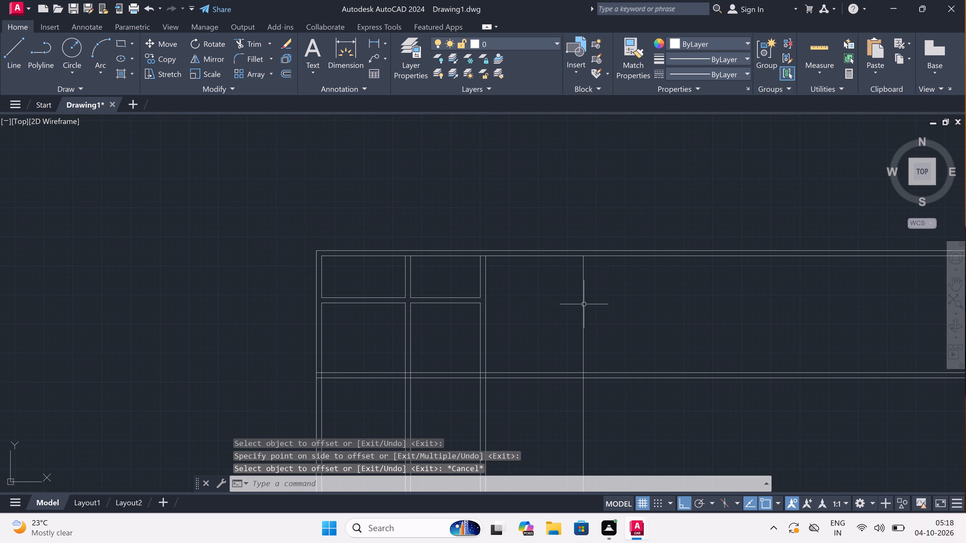
pyautogui.scroll(1, 584, 304)
pyautogui.press('space')
pyautogui.click(583, 304)
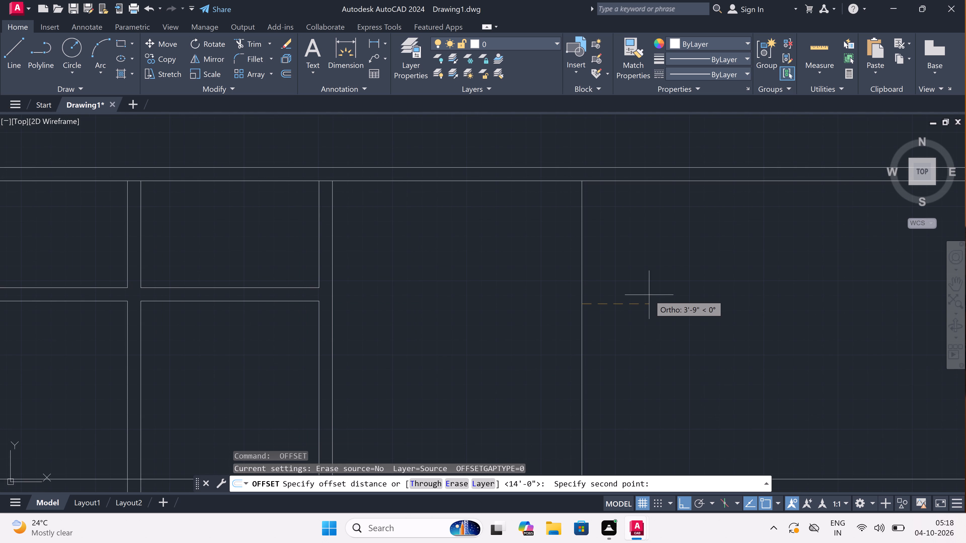
pyautogui.write('4.')
pyautogui.press('BackSpace')
pyautogui.press('BackSpace')
pyautogui.press('BackSpace')
pyautogui.press('9')
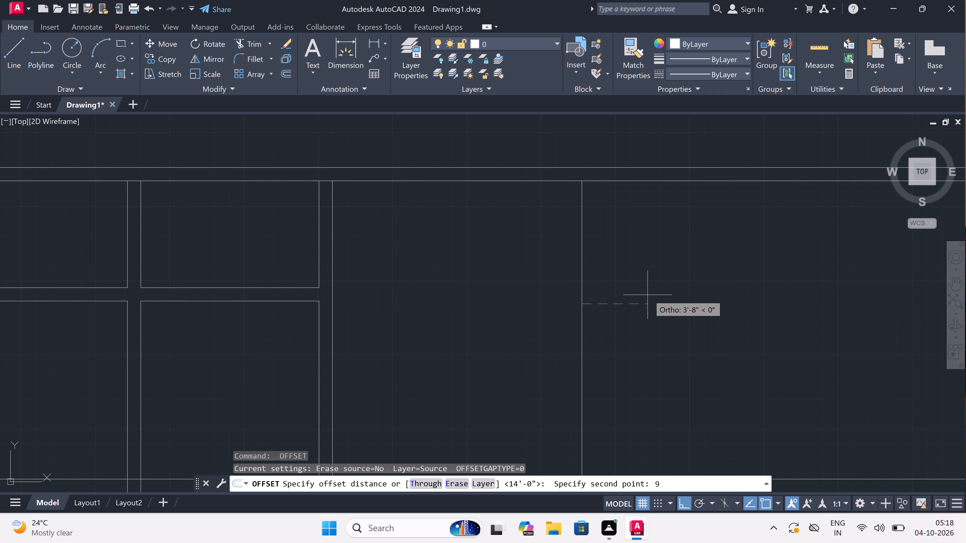
pyautogui.hotkey('shift', '"')
pyautogui.press('space')
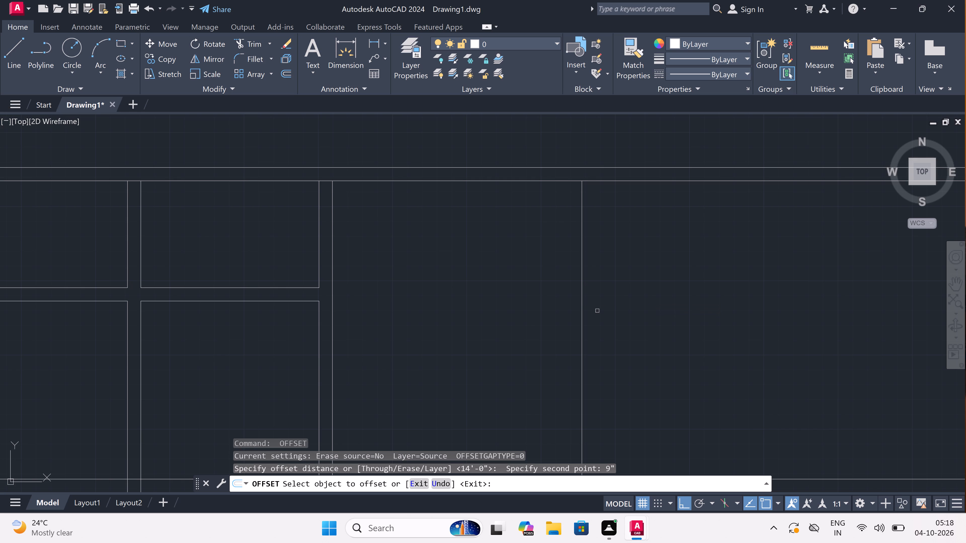
pyautogui.click(582, 297)
pyautogui.click(602, 294)
pyautogui.press('Escape')
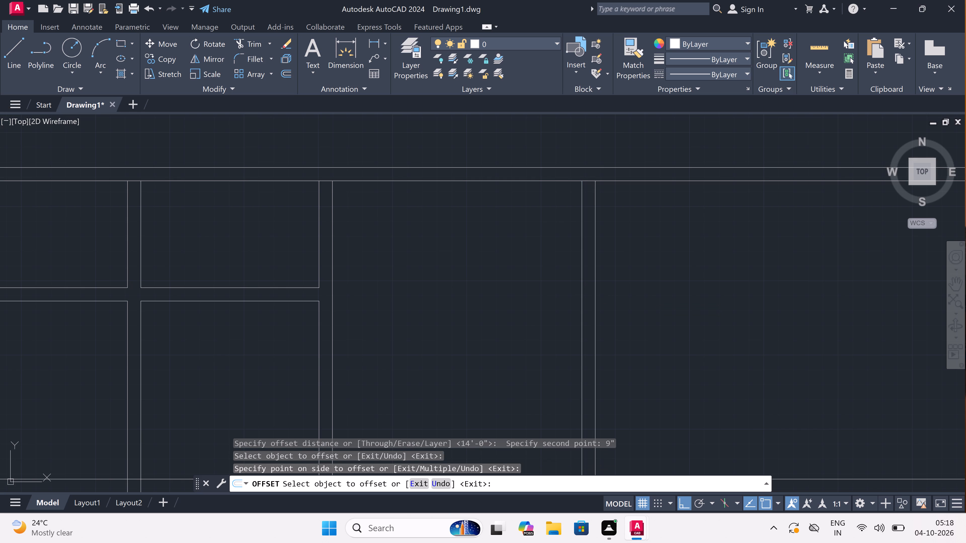
# Offset the third vertical partition's right-hand line 6' to the right.
pyautogui.press('space')
pyautogui.click(597, 297)
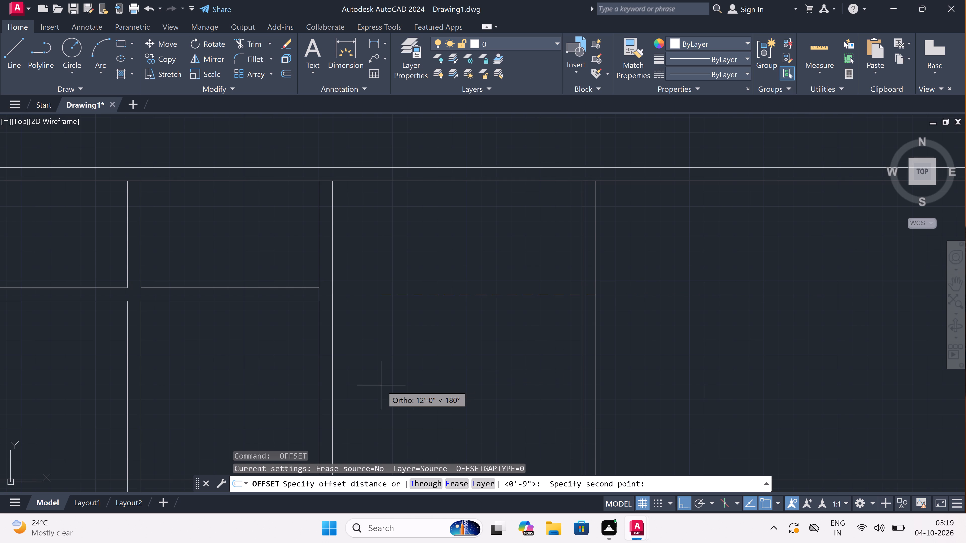
pyautogui.scroll(-1, 381, 385)
pyautogui.scroll(1, 381, 384)
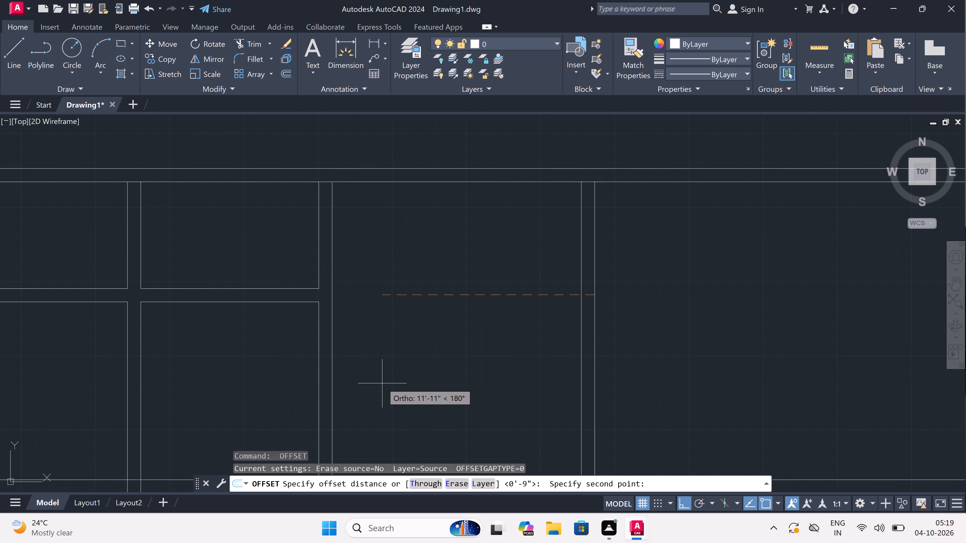
pyautogui.scroll(-1, 382, 383)
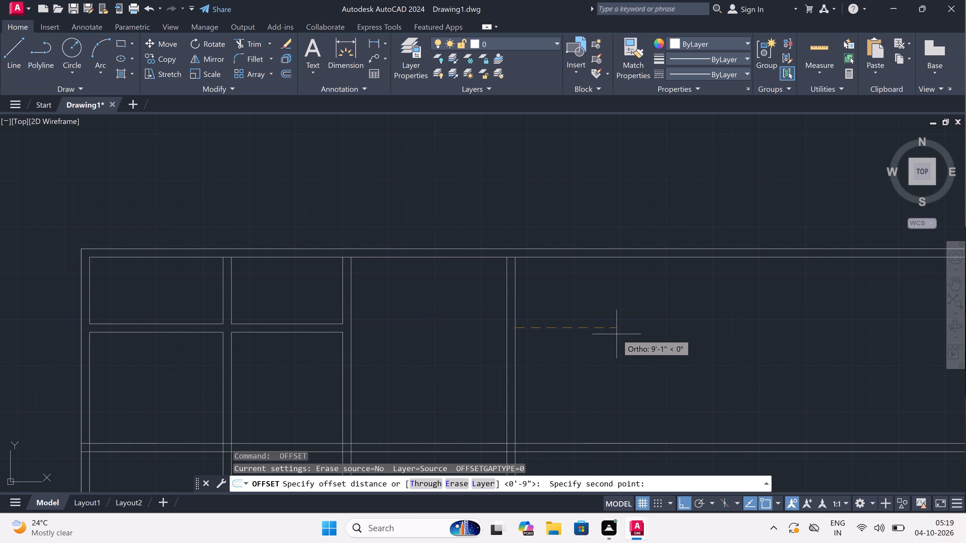
pyautogui.press('6')
pyautogui.press("'")
pyautogui.press('space')
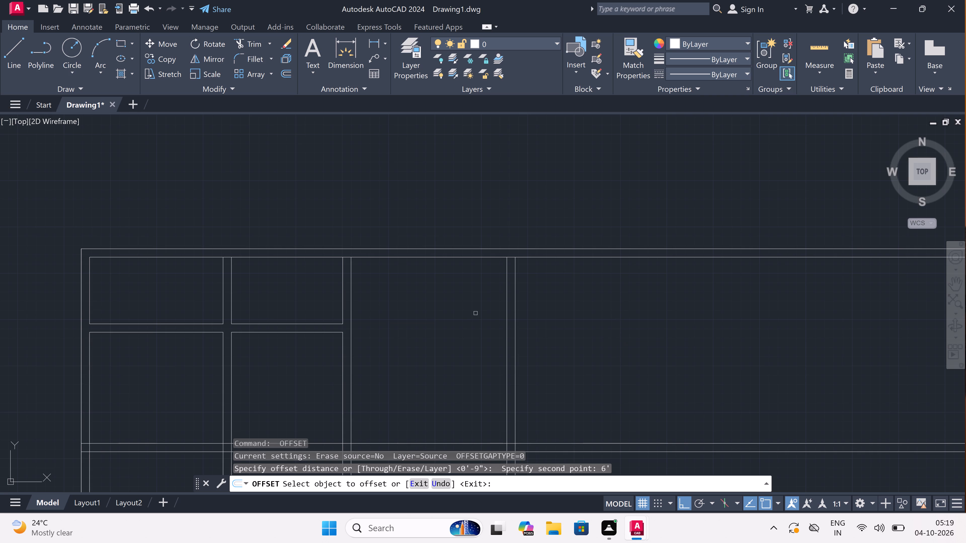
pyautogui.click(514, 299)
pyautogui.doubleClick(604, 289)
pyautogui.press('Escape')
# Offset the newest vertical line 4.5" to the right to form a thin fourth partition.
pyautogui.press('space')
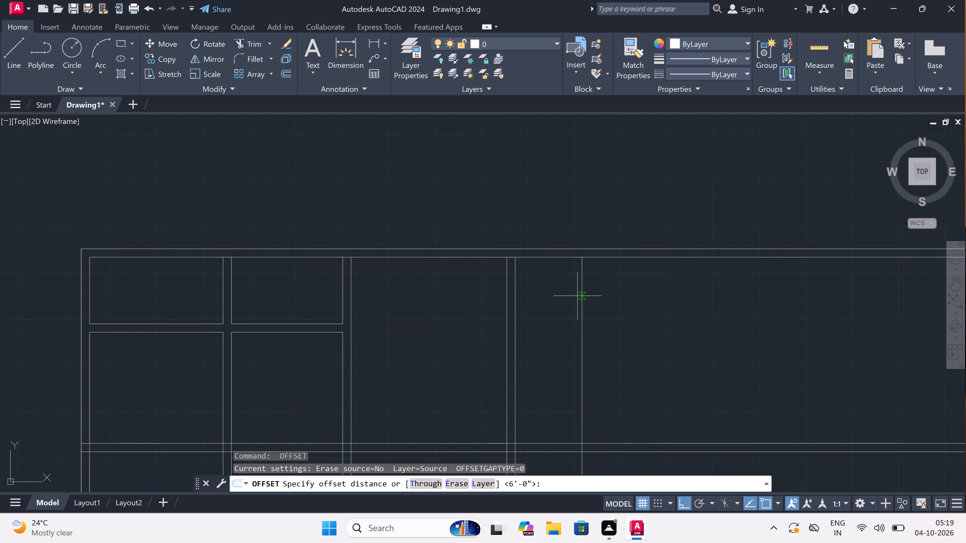
pyautogui.doubleClick(583, 293)
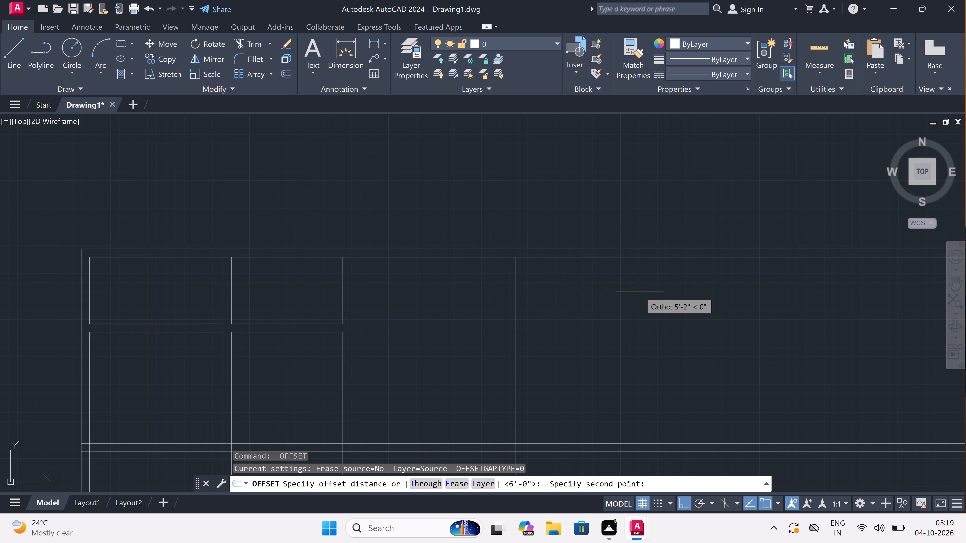
pyautogui.write('4.5"')
pyautogui.press('space')
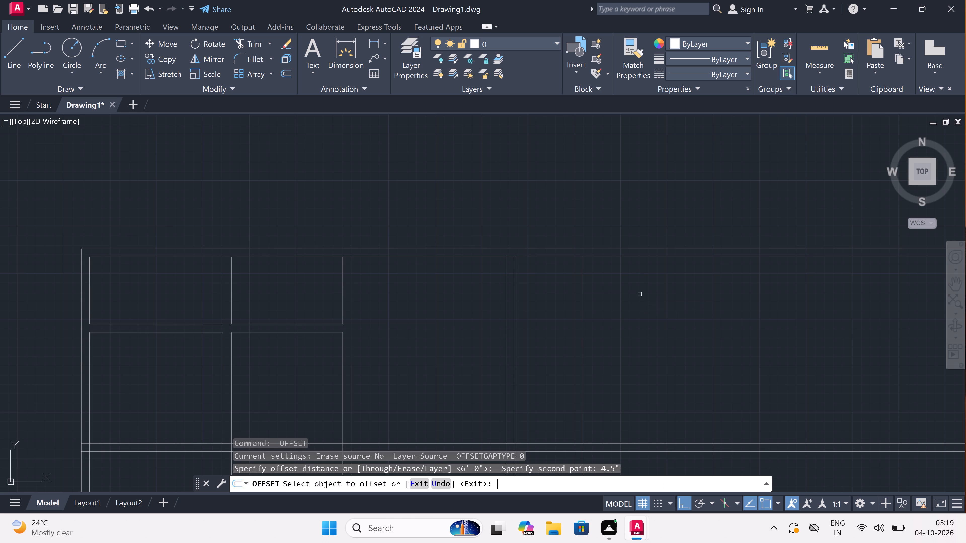
pyautogui.moveTo(581, 301); pyautogui.dragTo(585, 302)
pyautogui.click(604, 304)
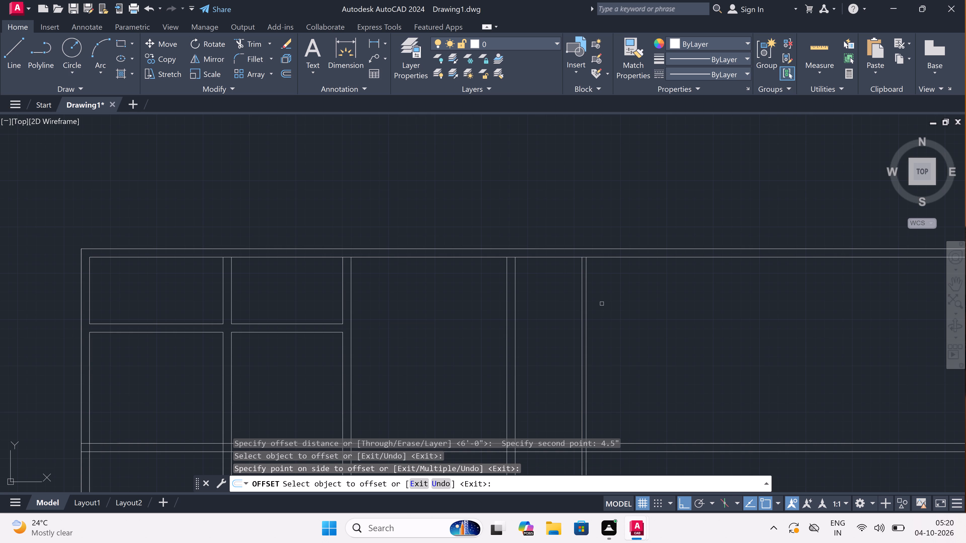
pyautogui.press('Escape')
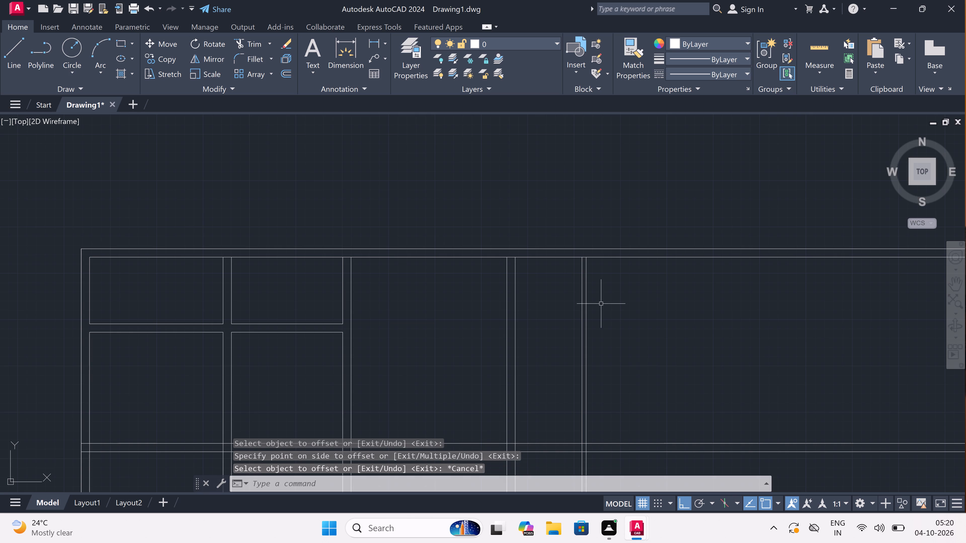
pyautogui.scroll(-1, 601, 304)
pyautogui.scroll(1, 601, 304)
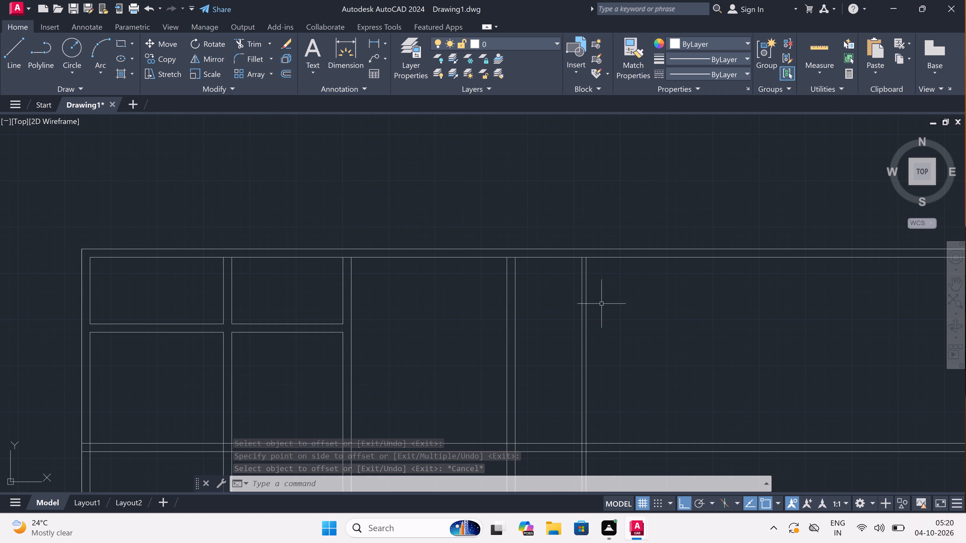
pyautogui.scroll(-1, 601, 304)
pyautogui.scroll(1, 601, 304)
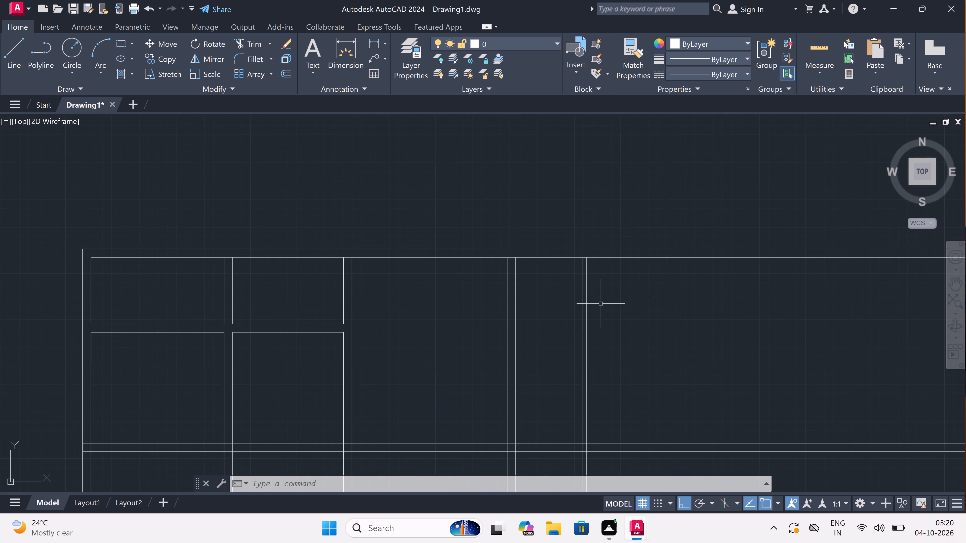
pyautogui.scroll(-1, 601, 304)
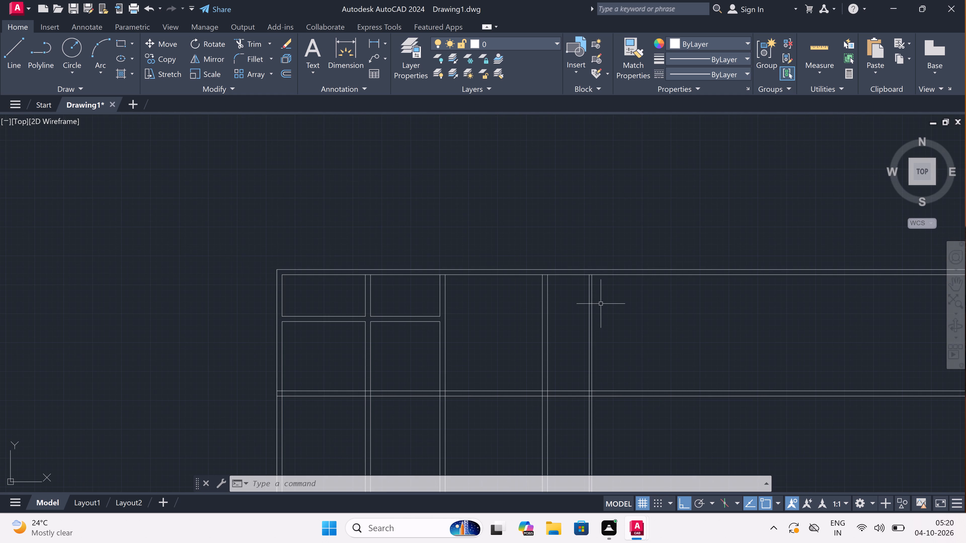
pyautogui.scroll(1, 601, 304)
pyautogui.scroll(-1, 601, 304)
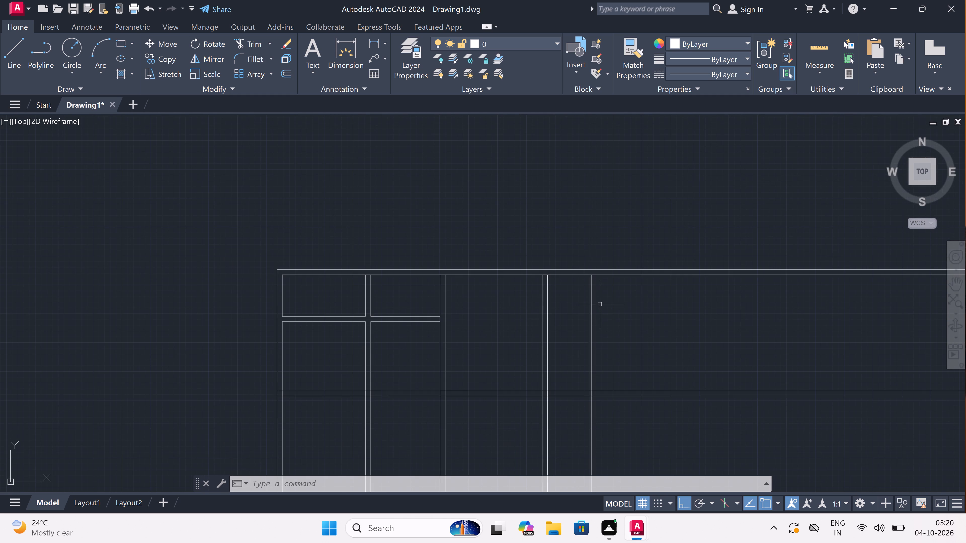
# Trim the top wall's inner line where it crosses the third 9" partition and the fourth 4.5" partition.
pyautogui.scroll(2, 560, 285)
pyautogui.press('t')
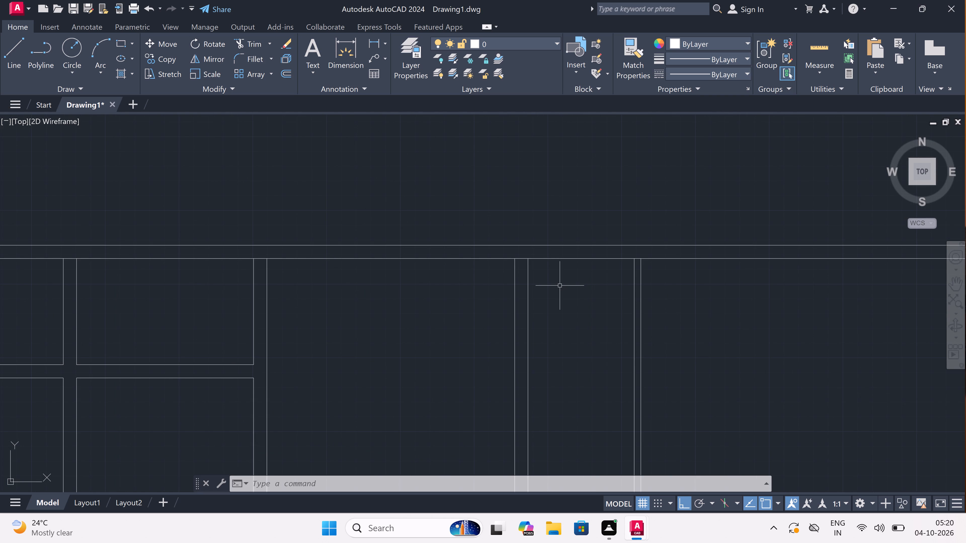
pyautogui.press('r')
pyautogui.press('space')
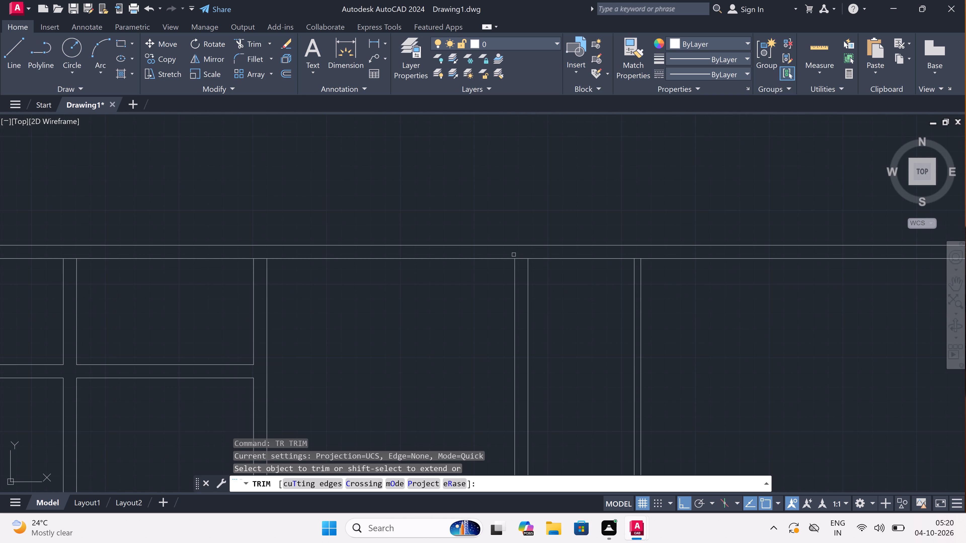
pyautogui.click(520, 258)
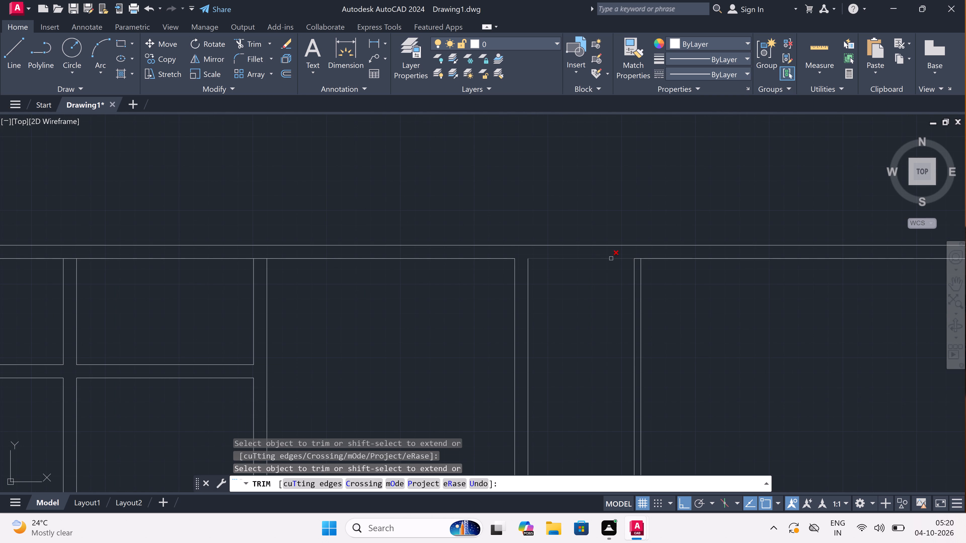
pyautogui.scroll(3, 637, 260)
pyautogui.click(637, 259)
pyautogui.click(632, 239)
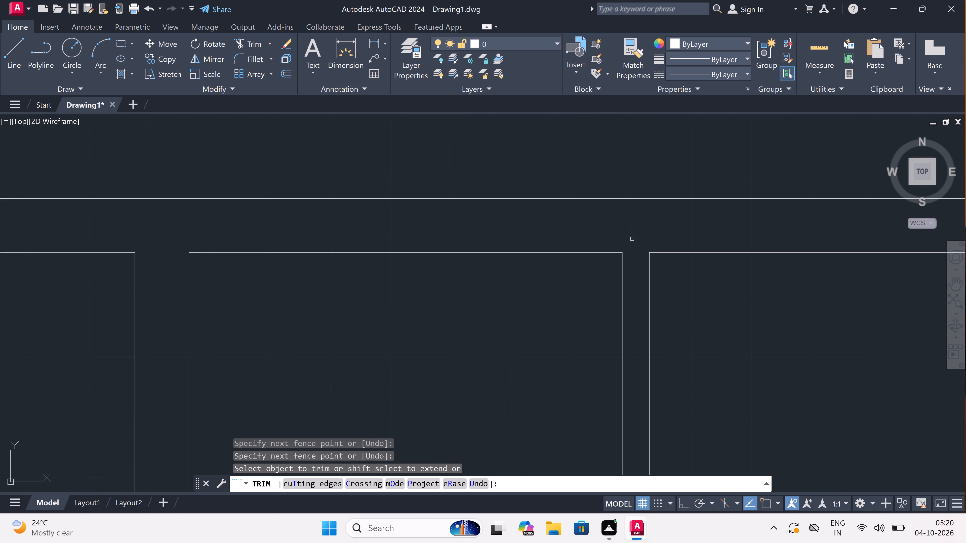
pyautogui.scroll(-3, 632, 239)
pyautogui.press('Escape')
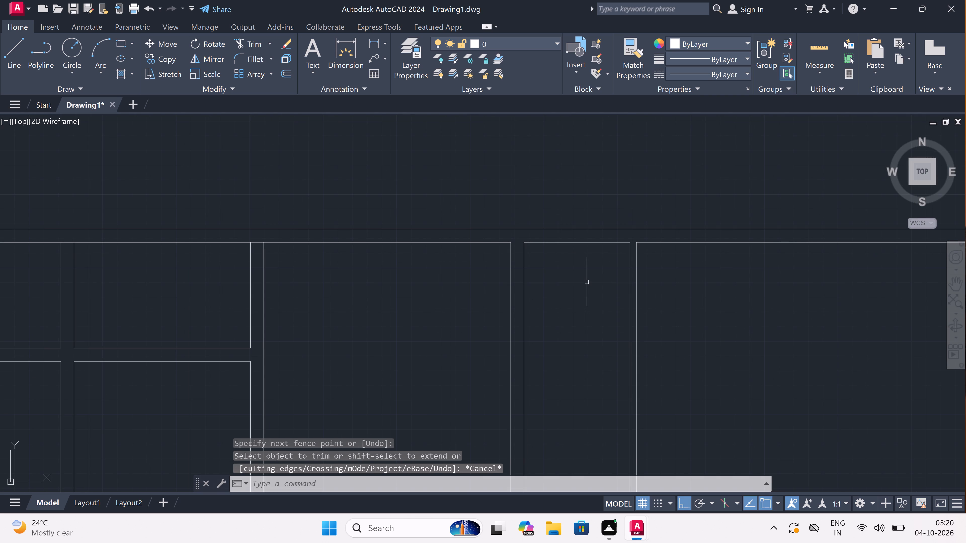
# Offset the top wall's inner line 8' downward between the third 9" partition and the thin fourth partition.
pyautogui.press('o')
pyautogui.press('space')
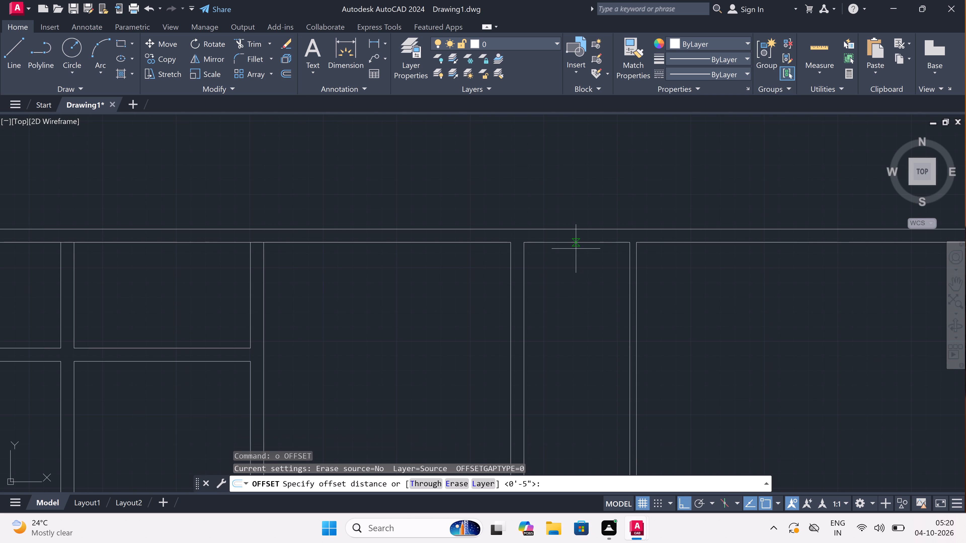
pyautogui.click(575, 248)
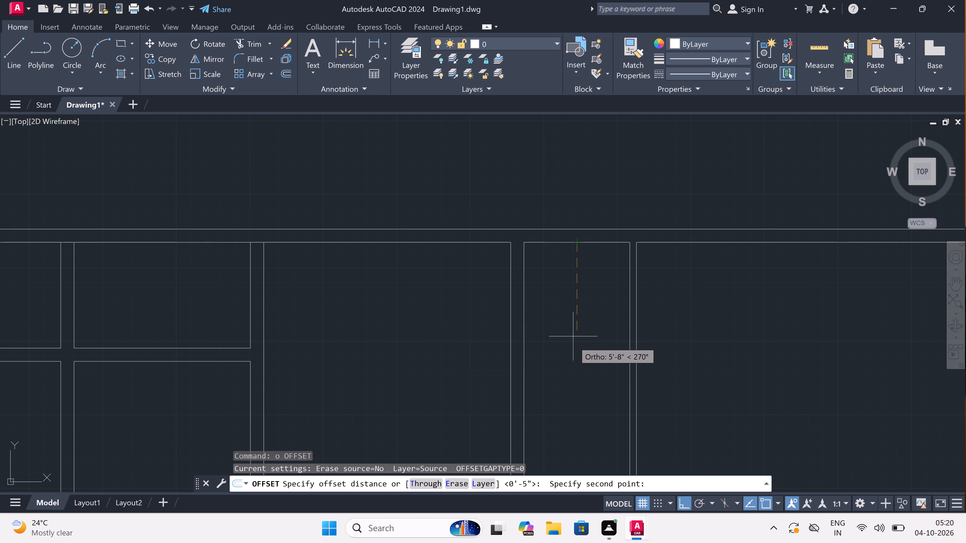
pyautogui.write("8'")
pyautogui.press('space')
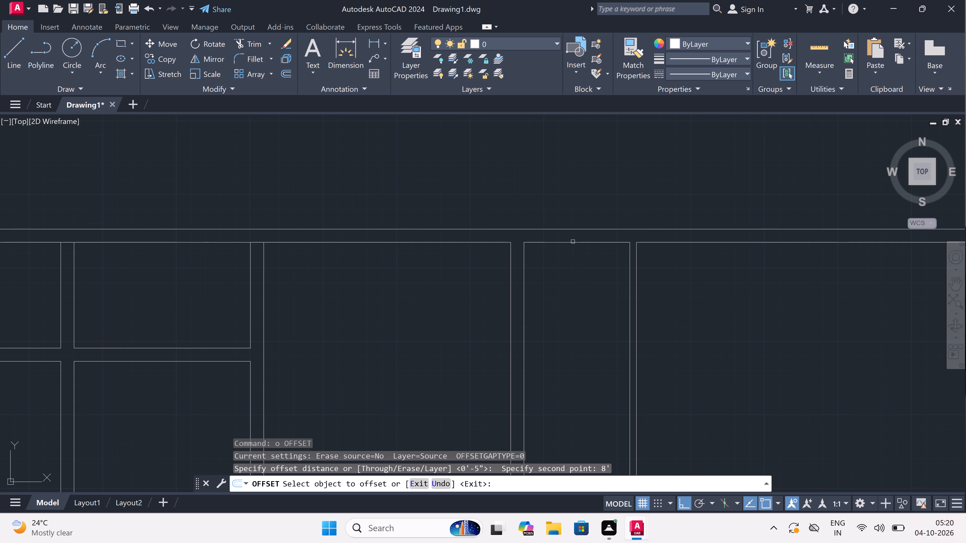
pyautogui.doubleClick(572, 243)
pyautogui.click(572, 316)
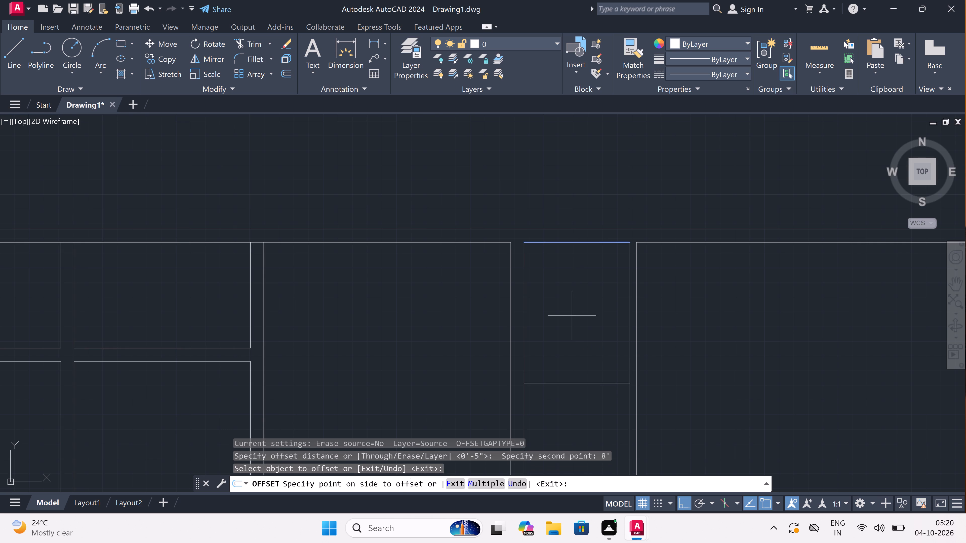
pyautogui.press('Escape')
# Offset the new horizontal line 4.5" downward to form a thin cross wall between the two partitions.
pyautogui.press('space')
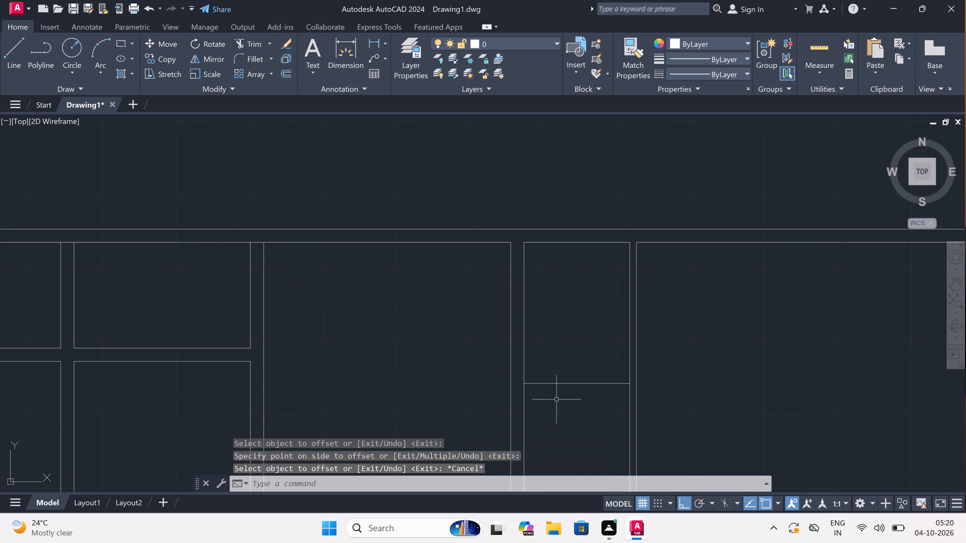
pyautogui.doubleClick(560, 386)
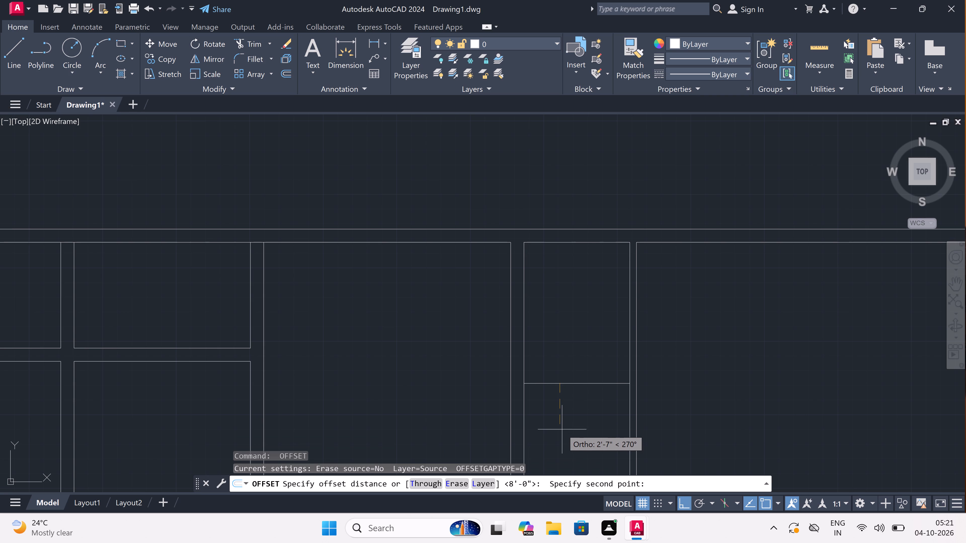
pyautogui.write('4.5"')
pyautogui.press('space')
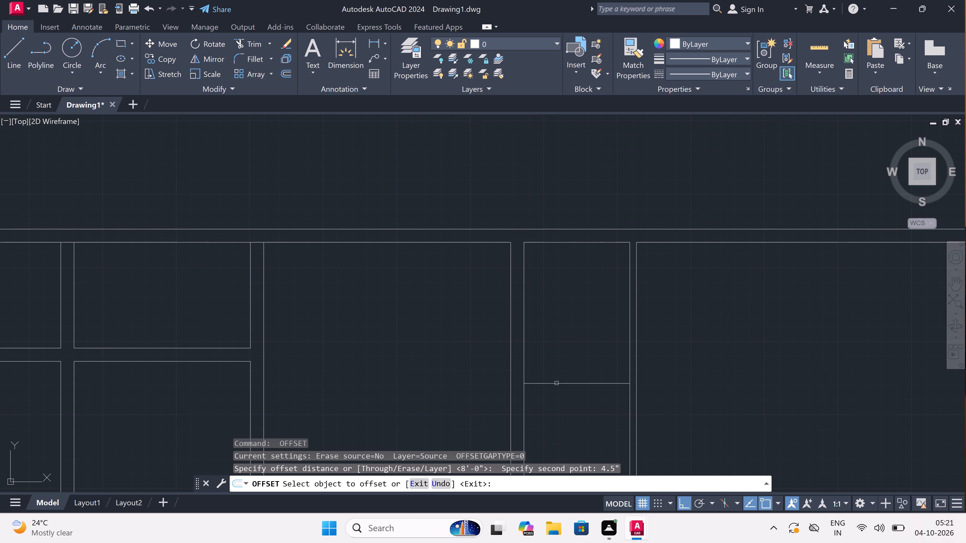
pyautogui.doubleClick(556, 383)
pyautogui.click(561, 404)
pyautogui.press('Escape')
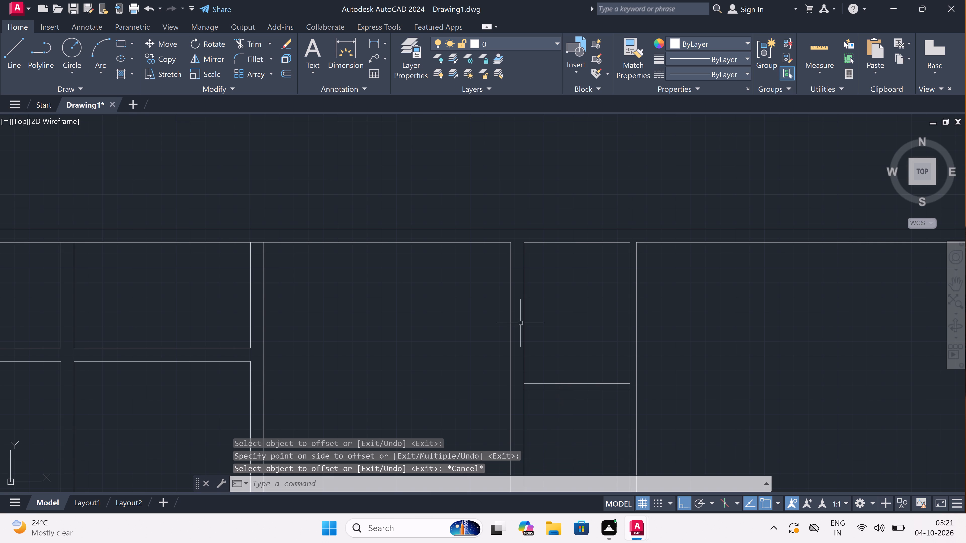
# Offset the top wall's inner line 6' downward between the third and fourth partitions.
pyautogui.press('space')
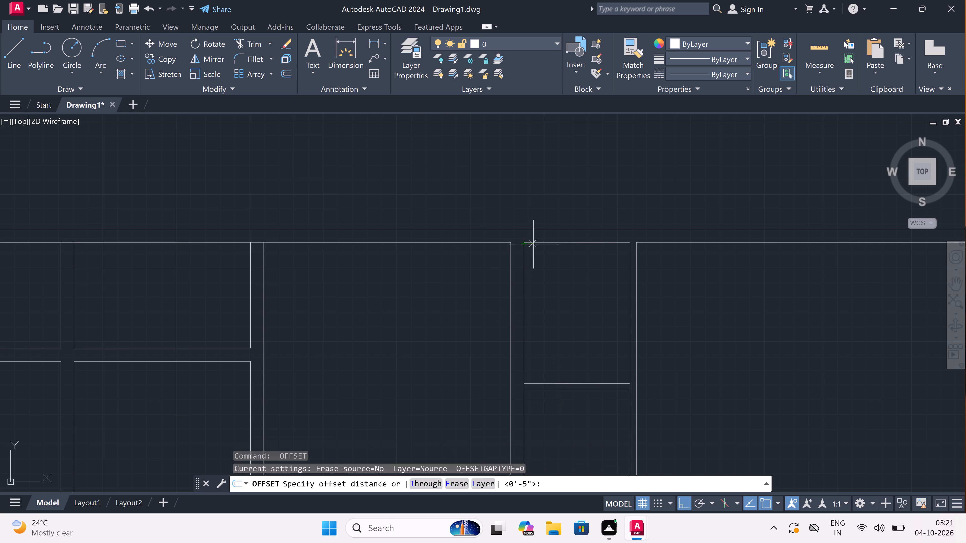
pyautogui.click(542, 243)
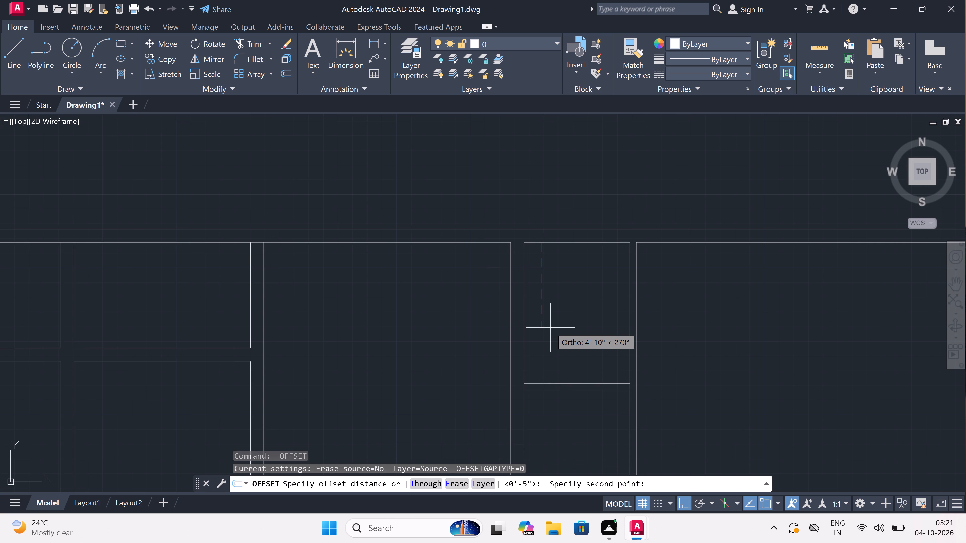
pyautogui.write("6'")
pyautogui.press('space')
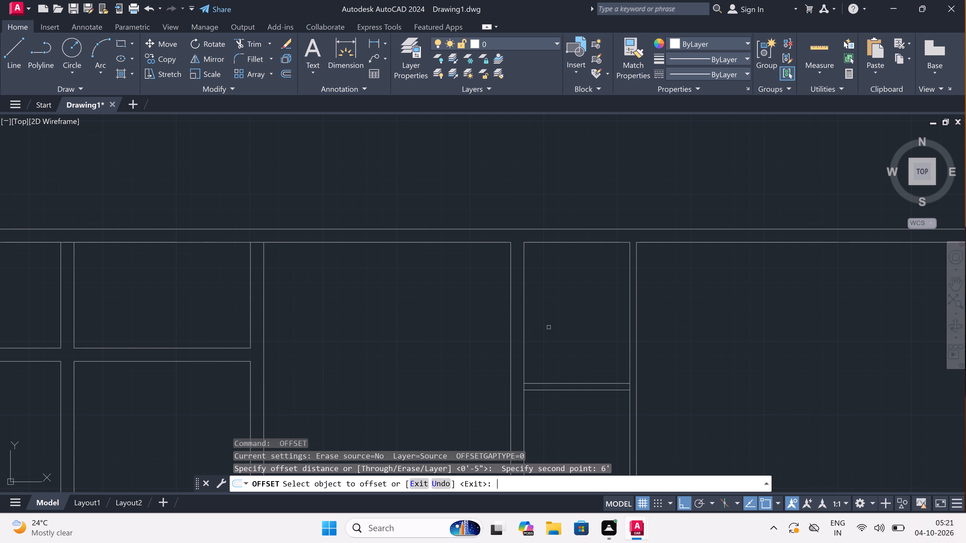
pyautogui.click(568, 242)
pyautogui.click(568, 290)
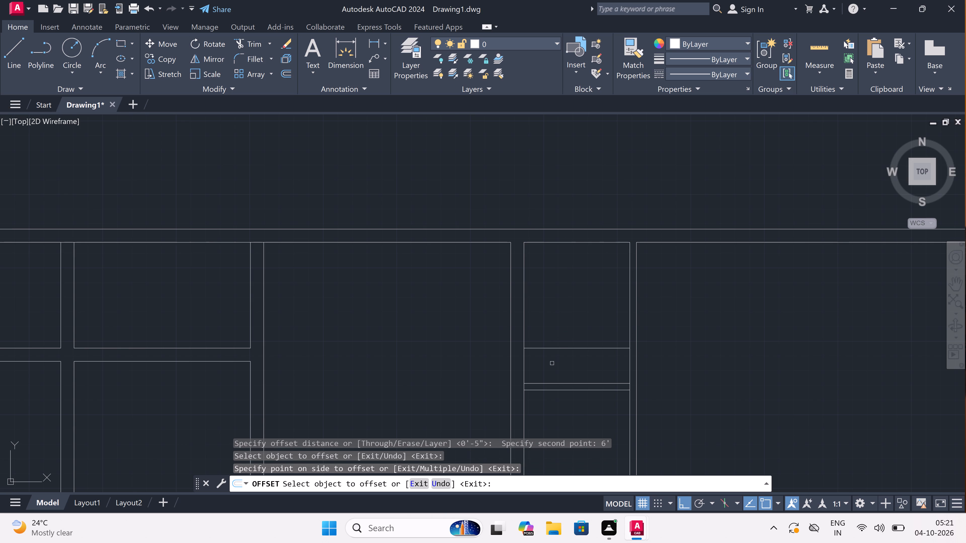
pyautogui.press('Escape')
# Offset the new 6' horizontal line 4.5" upward to form a second thin cross wall.
pyautogui.scroll(2, 546, 351)
pyautogui.press('space')
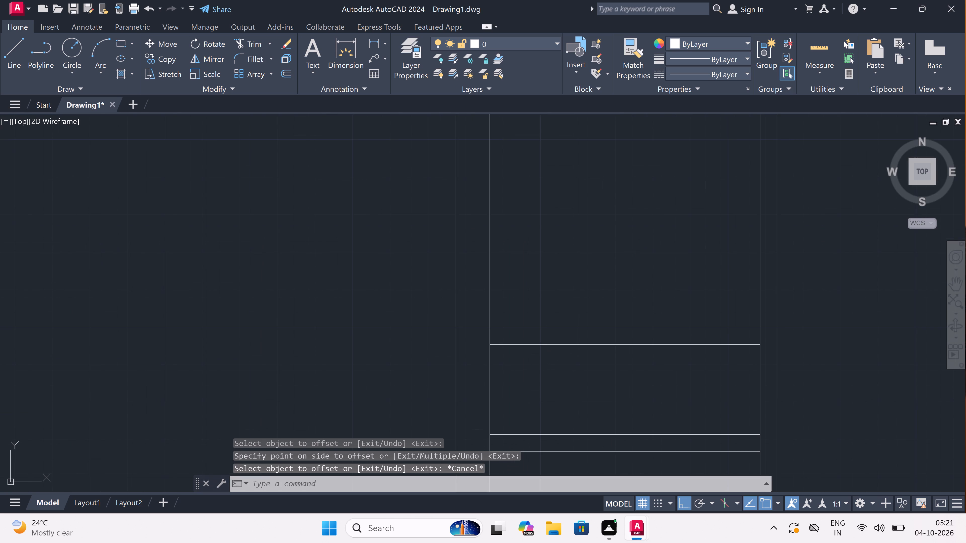
pyautogui.click(542, 346)
pyautogui.write('4.5"')
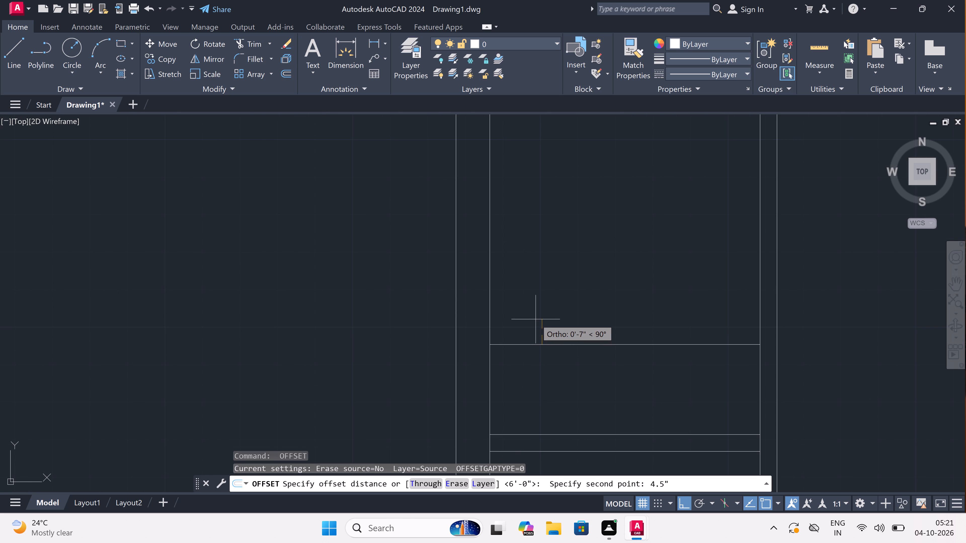
pyautogui.press('space')
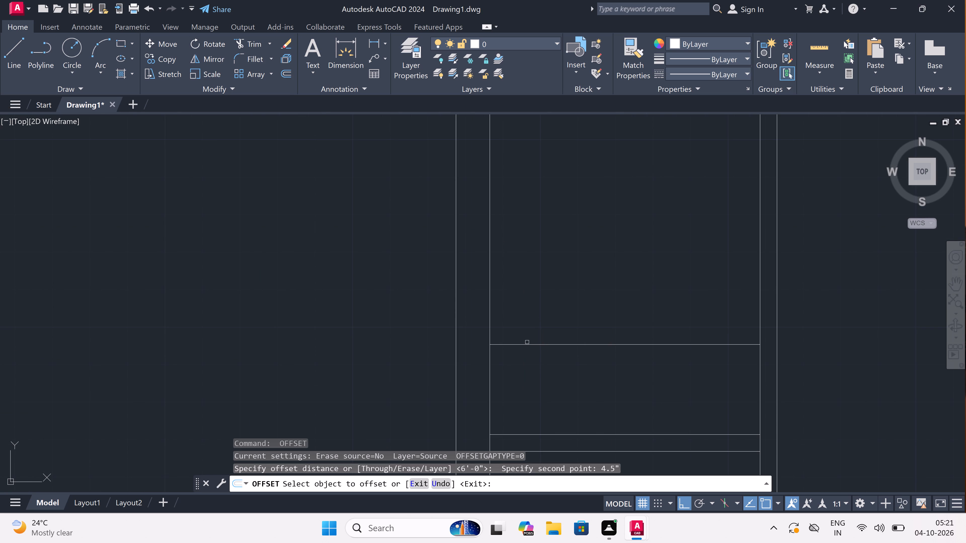
pyautogui.click(527, 345)
pyautogui.click(524, 331)
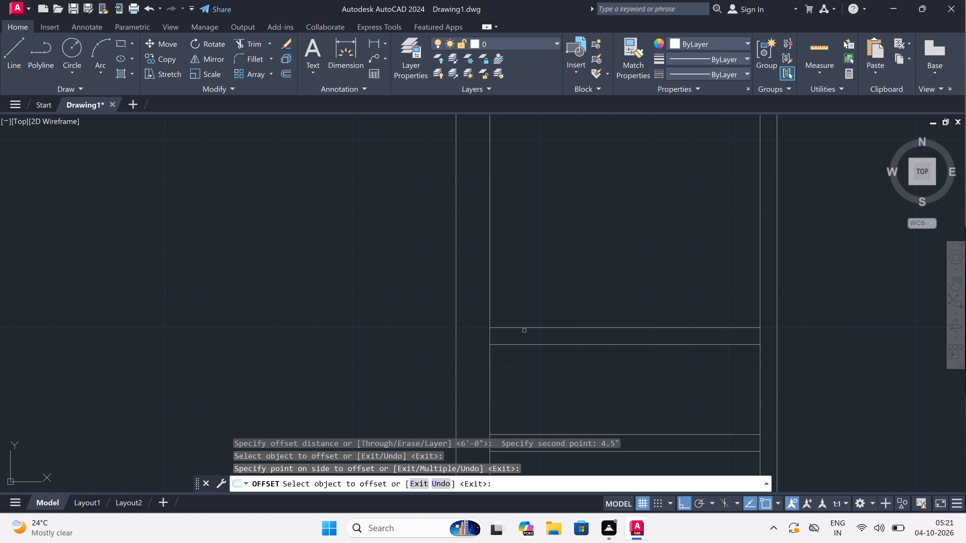
pyautogui.press('Escape')
# Draw a vertical line near the third partition from the upper cross wall's top line down to the lower cross wall's top line.
pyautogui.write('l')
pyautogui.press('space')
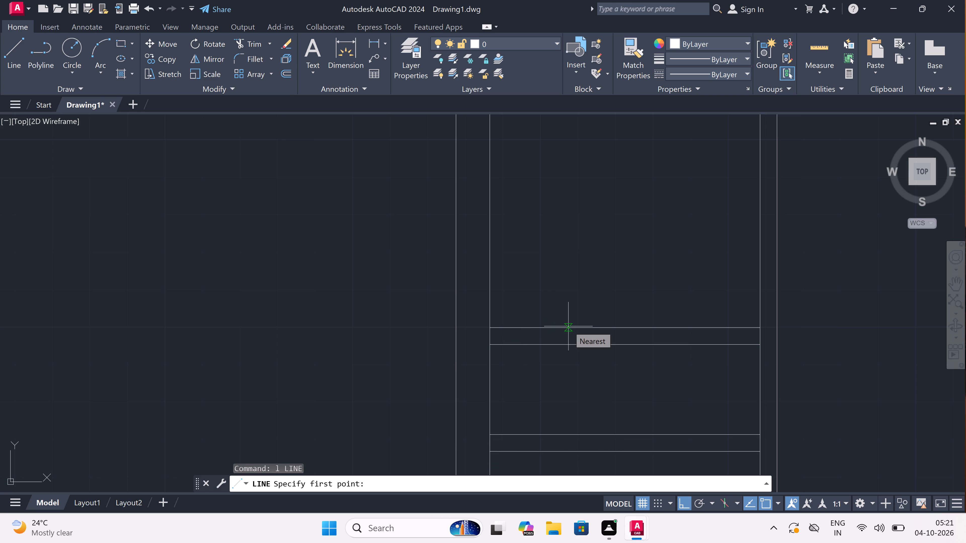
pyautogui.click(554, 325)
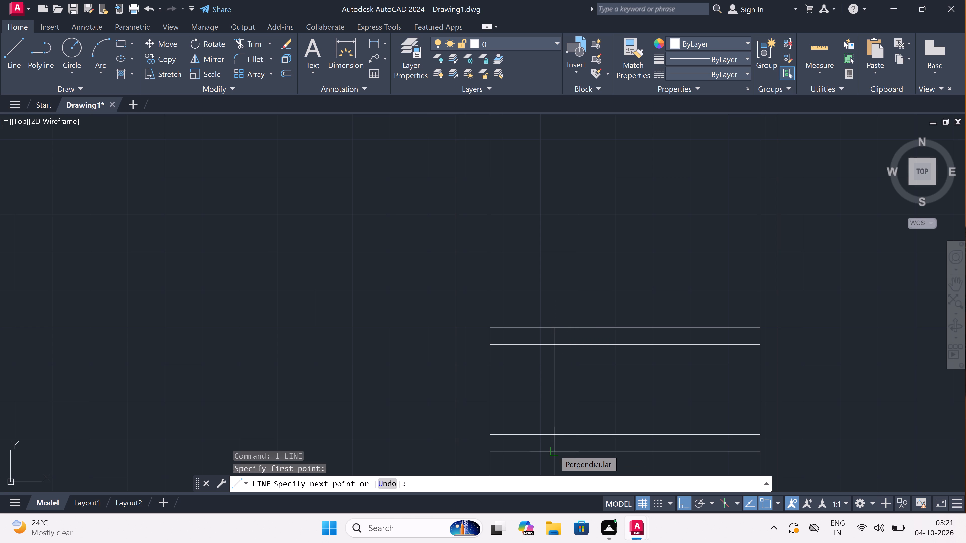
pyautogui.doubleClick(552, 437)
pyautogui.press('Escape')
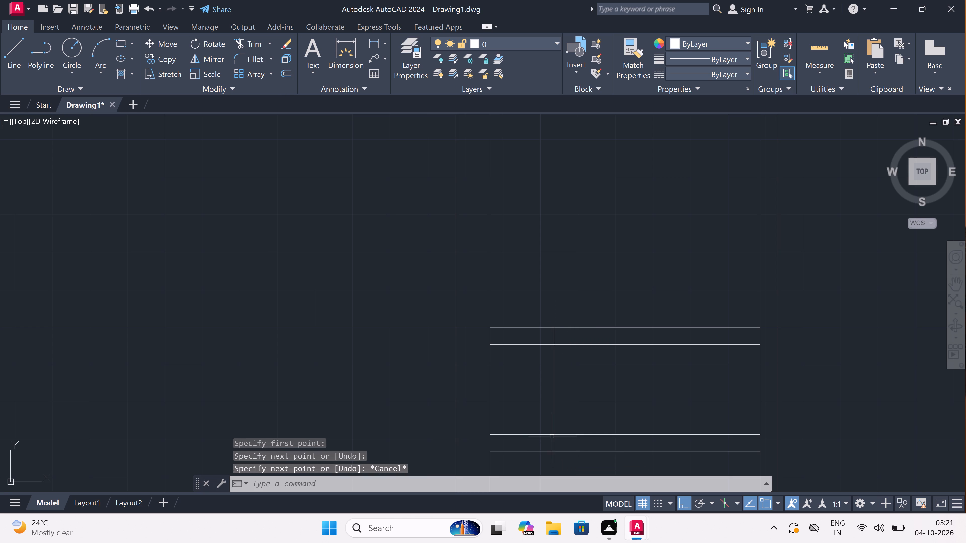
# Trim both lines of the upper cross wall to the right of the new vertical line.
pyautogui.write('tr')
pyautogui.press('space')
pyautogui.doubleClick(581, 385)
pyautogui.click(573, 279)
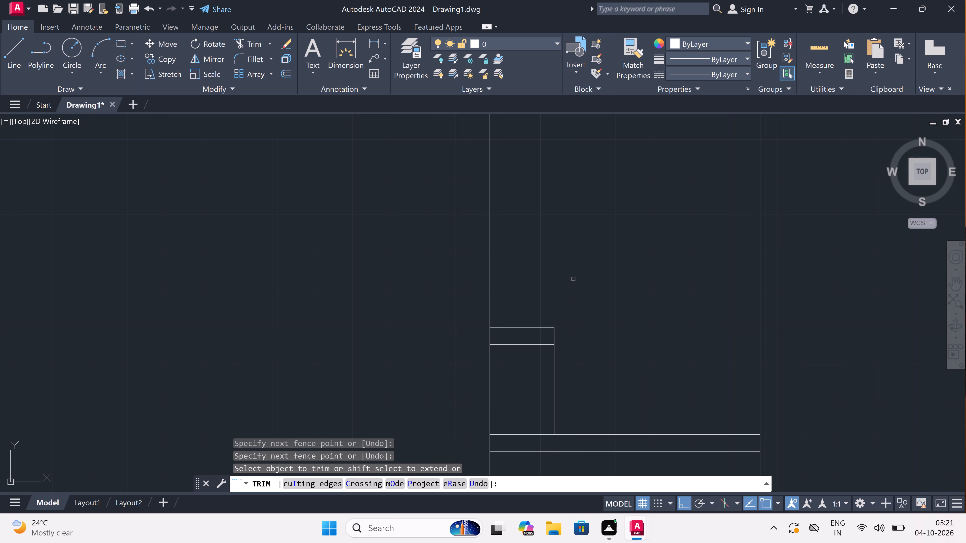
pyautogui.scroll(-3, 573, 279)
pyautogui.scroll(4, 599, 294)
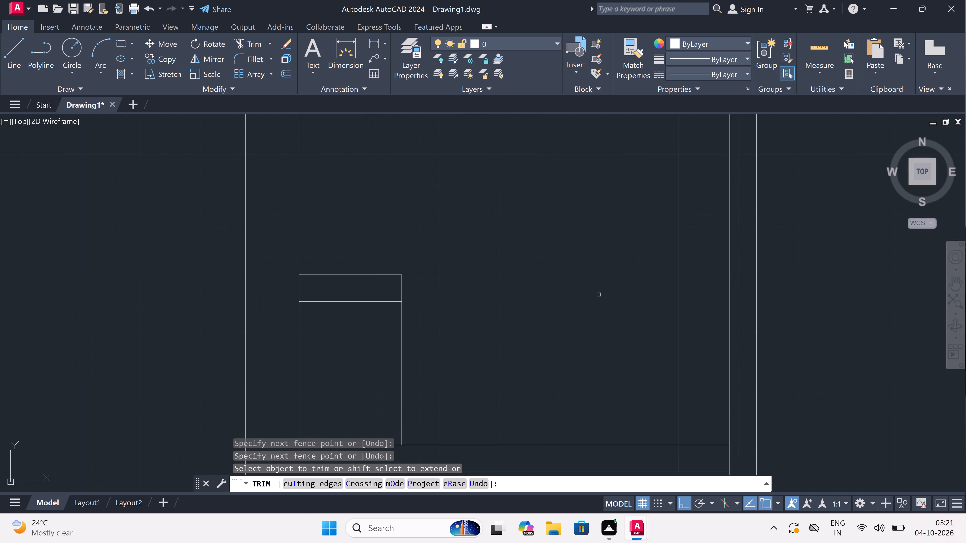
pyautogui.press('Escape')
# Draw a jamb line across the lower cross wall near the fourth partition, continuing from its midpoint 2" left and 2' up.
pyautogui.scroll(-2, 599, 295)
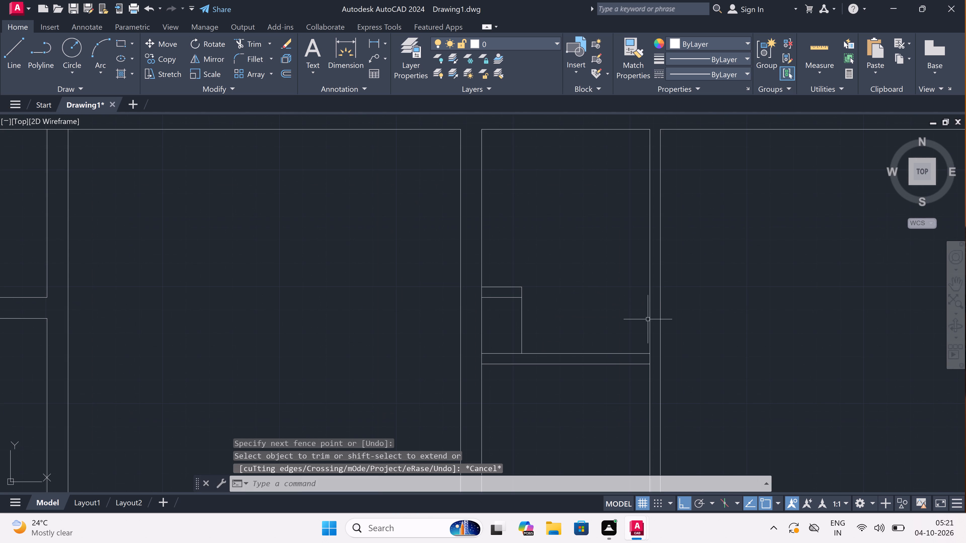
pyautogui.scroll(2, 656, 354)
pyautogui.press('l')
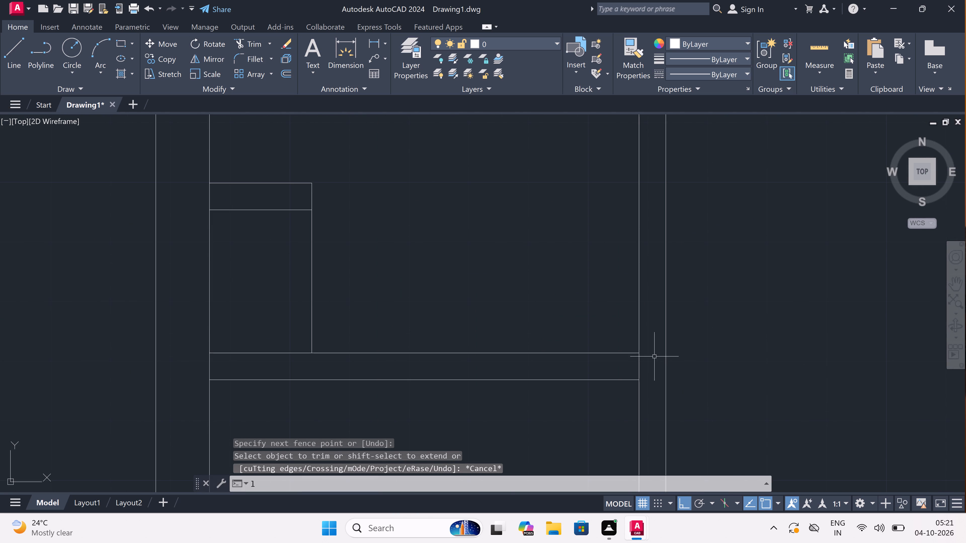
pyautogui.press('space')
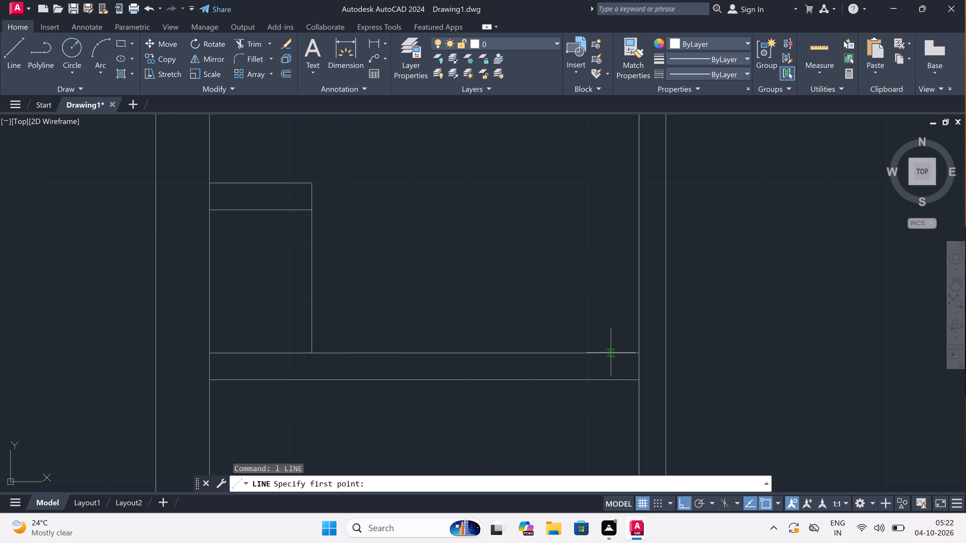
pyautogui.click(611, 352)
pyautogui.click(610, 381)
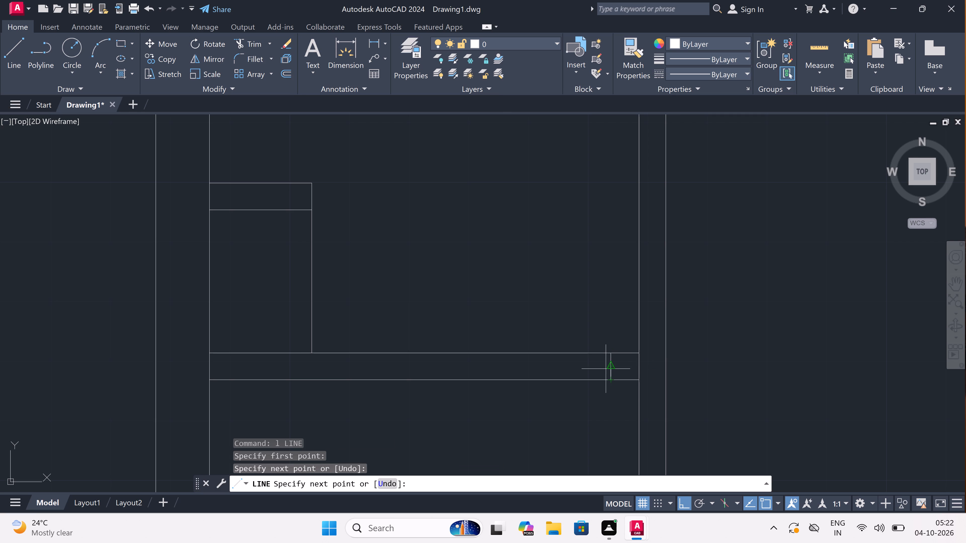
pyautogui.click(606, 369)
pyautogui.write('2"')
pyautogui.press('space')
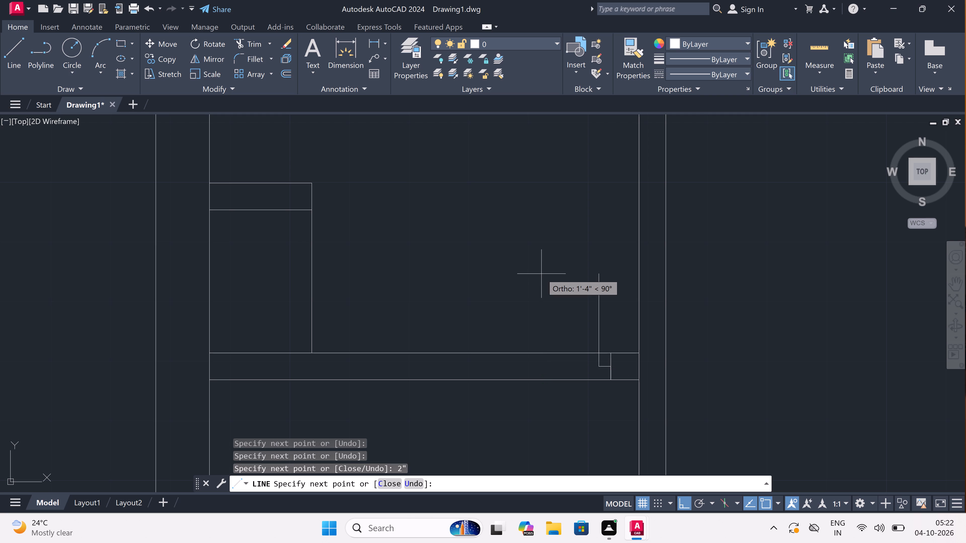
pyautogui.write("2'")
pyautogui.press('space')
pyautogui.press('Escape')
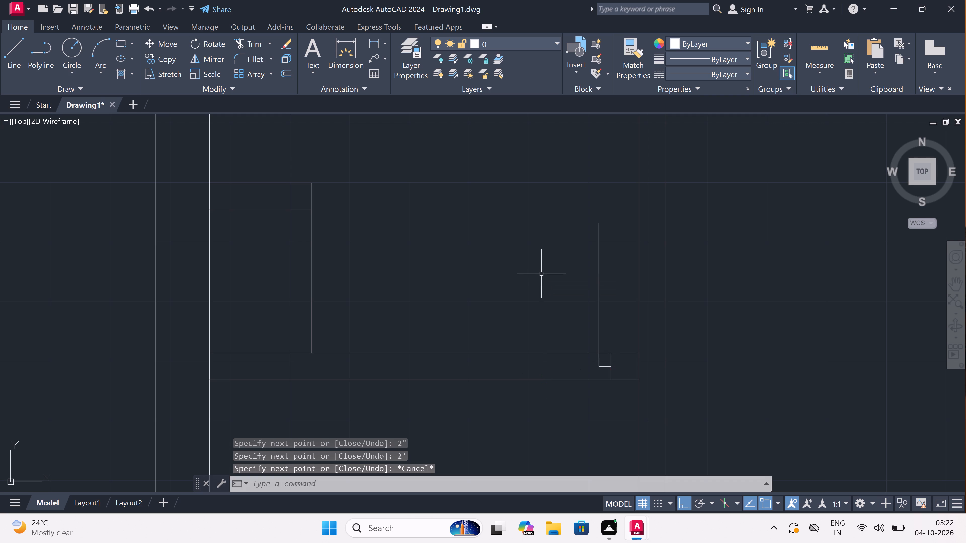
# Draw the opposite door jamb line across the lower cross wall, with a 2" stub from its midpoint toward the first jamb.
pyautogui.press('space')
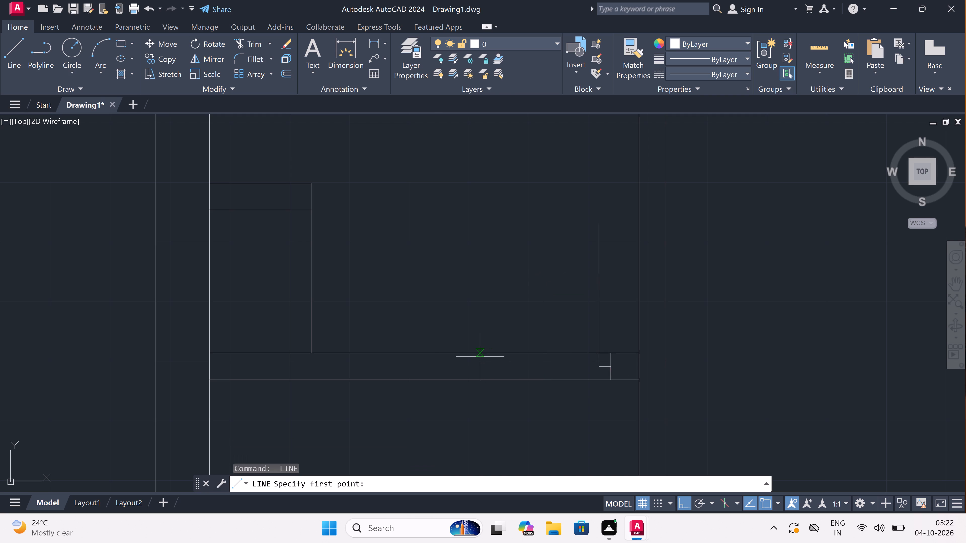
pyautogui.click(469, 351)
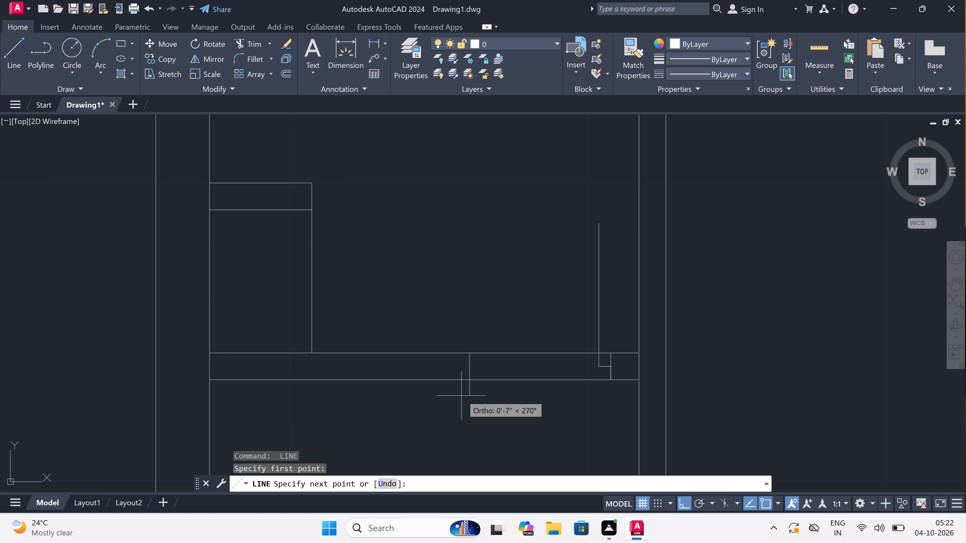
pyautogui.click(469, 379)
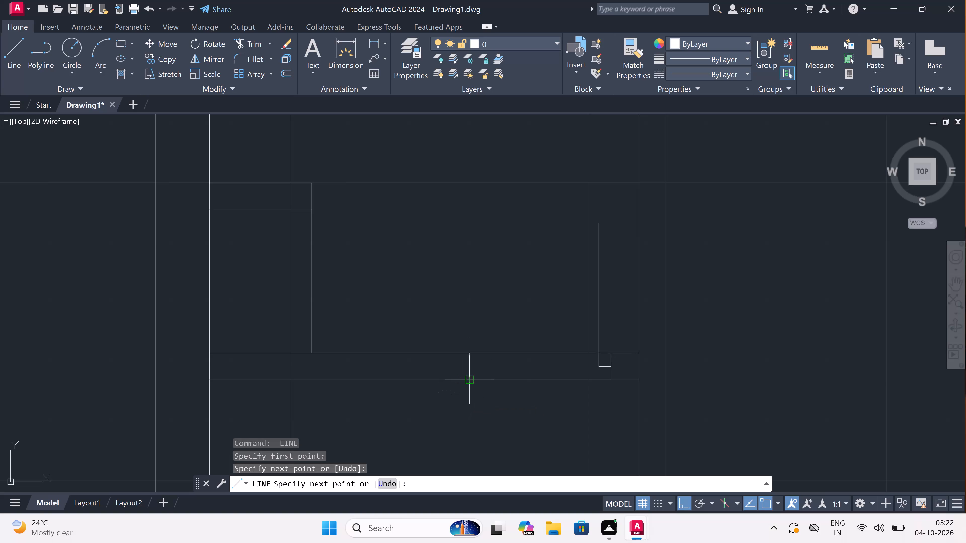
pyautogui.click(469, 363)
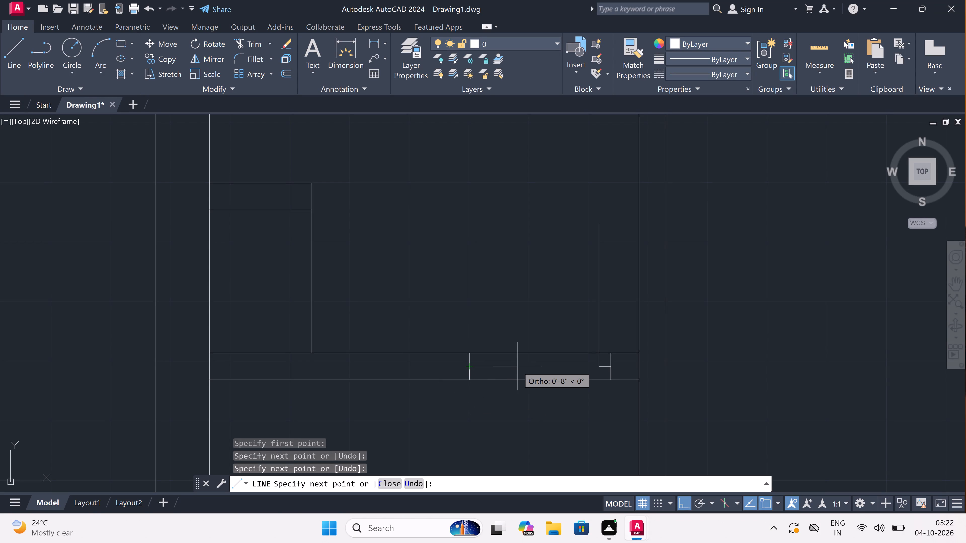
pyautogui.write('2"')
pyautogui.press('space')
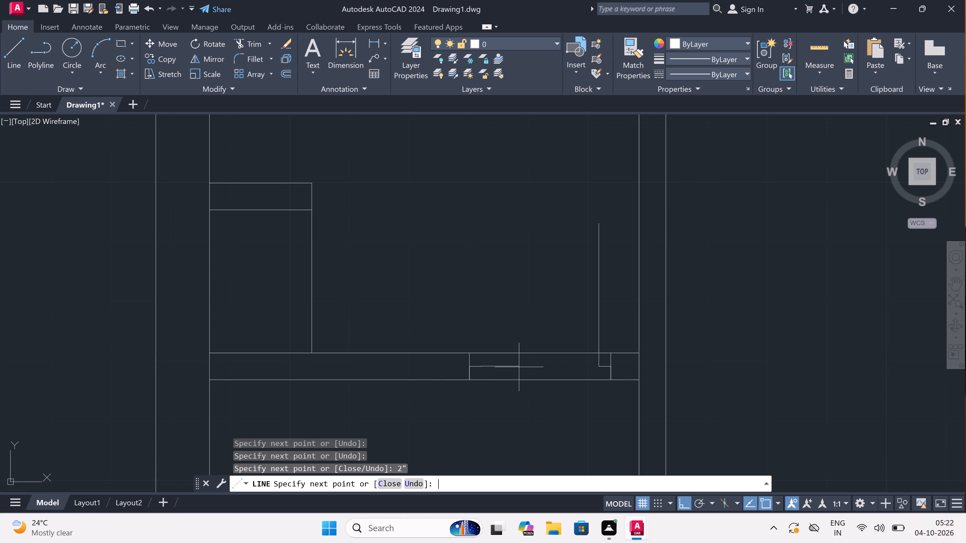
pyautogui.press('Escape')
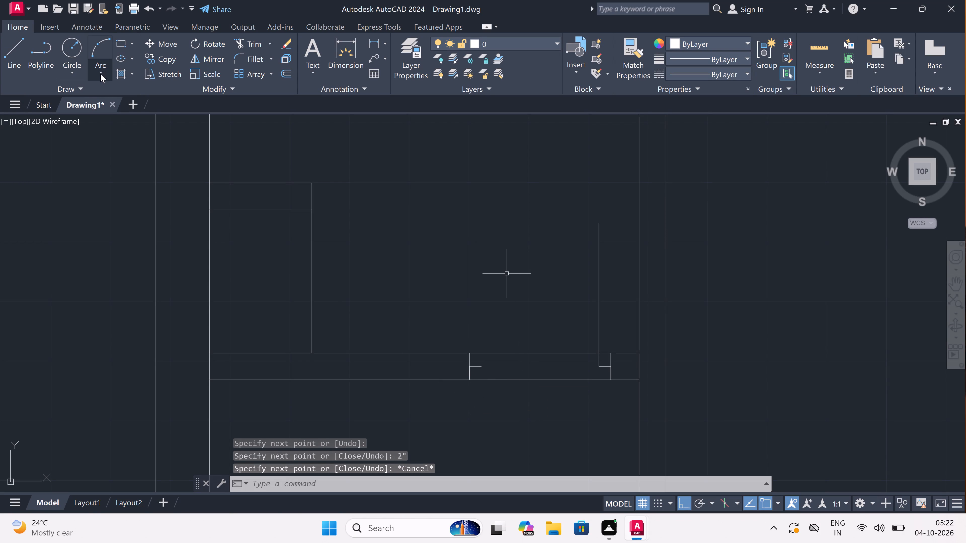
# Draw a Start, End, Direction arc from the top of the 2' door leaf to the end of the opposite jamb stub.
pyautogui.click(97, 65)
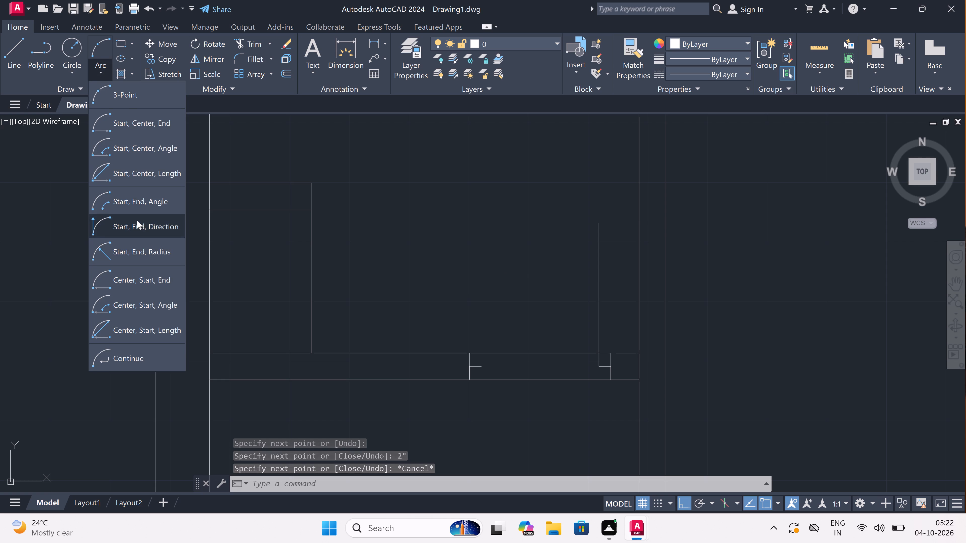
pyautogui.click(137, 220)
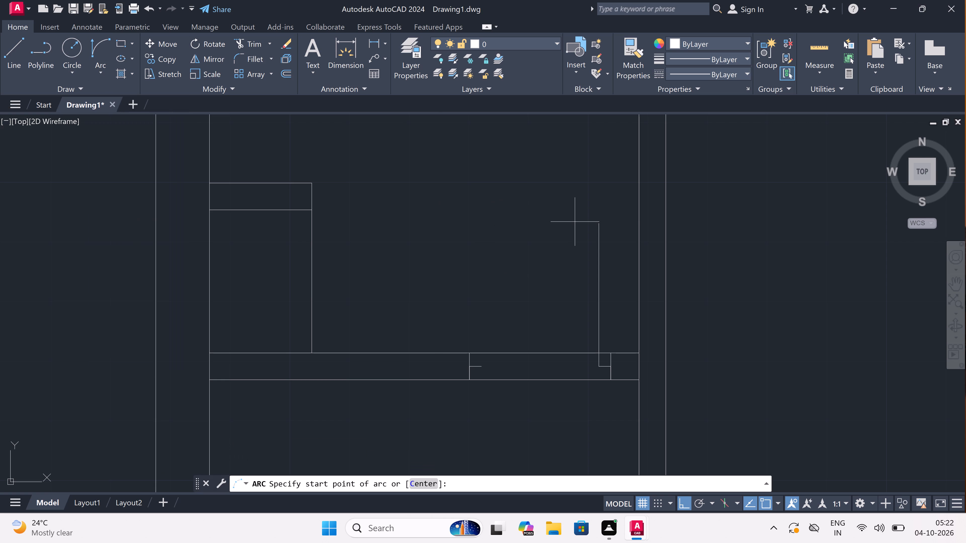
pyautogui.click(597, 220)
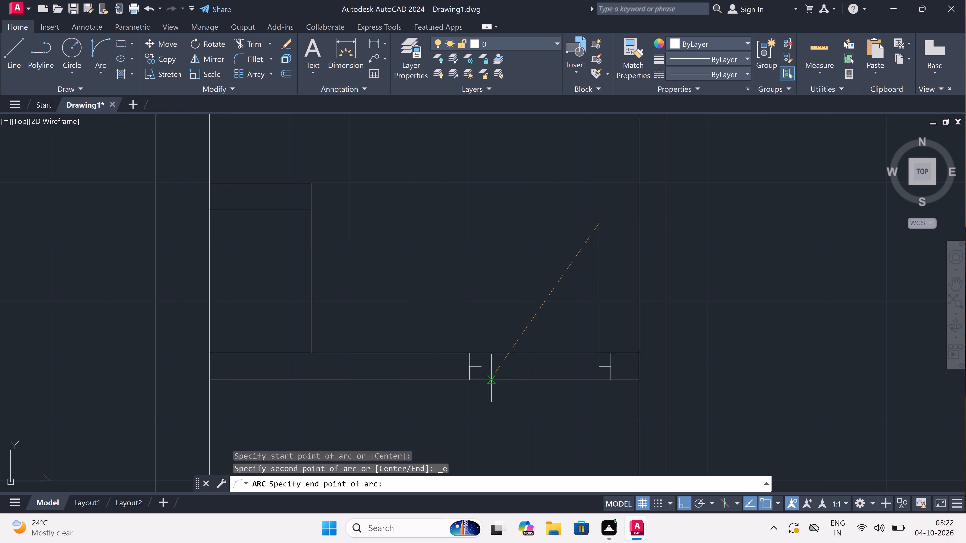
pyautogui.click(480, 366)
pyautogui.click(393, 241)
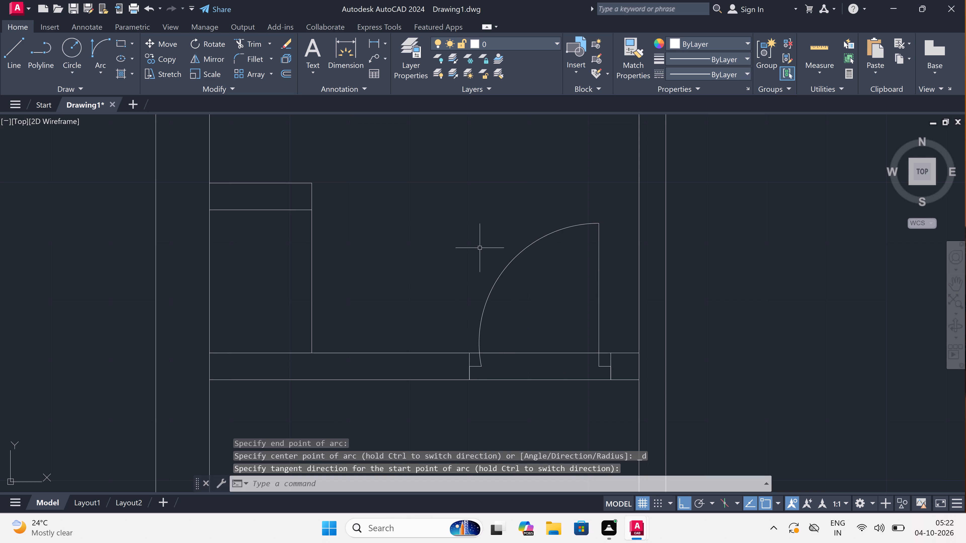
# Trim both lines of the lower cross wall between the two jambs to open the 2' doorway.
pyautogui.press('t')
pyautogui.press('r')
pyautogui.press('space')
pyautogui.scroll(-3, 491, 261)
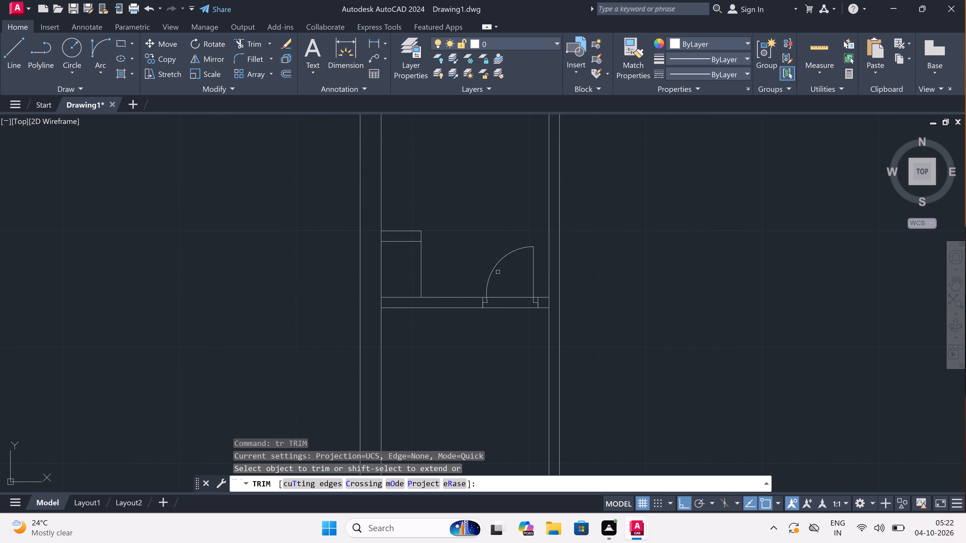
pyautogui.click(498, 273)
pyautogui.click(500, 317)
# Trim the third and fourth partitions' inner face lines where the lower cross wall meets them.
pyautogui.scroll(3, 542, 300)
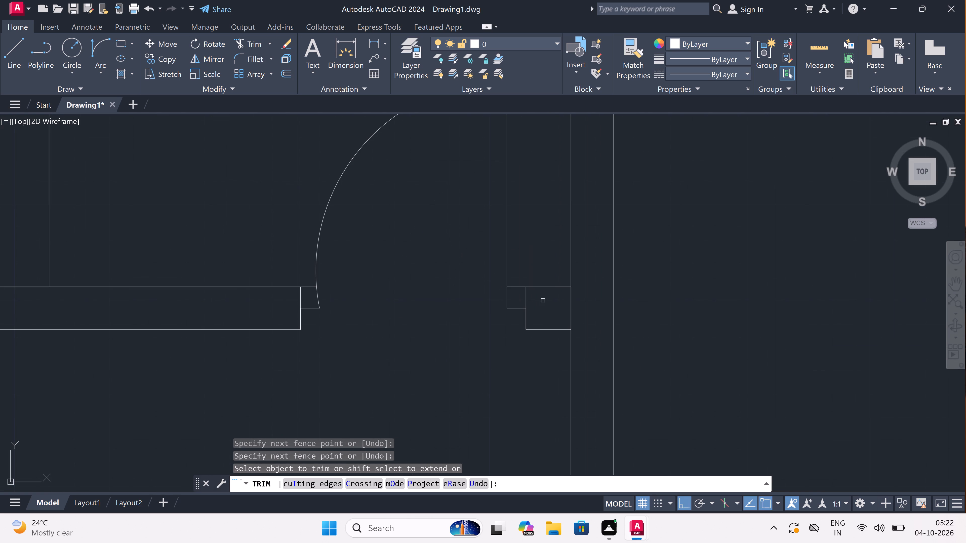
pyautogui.click(547, 301)
pyautogui.click(599, 295)
pyautogui.scroll(-3, 600, 295)
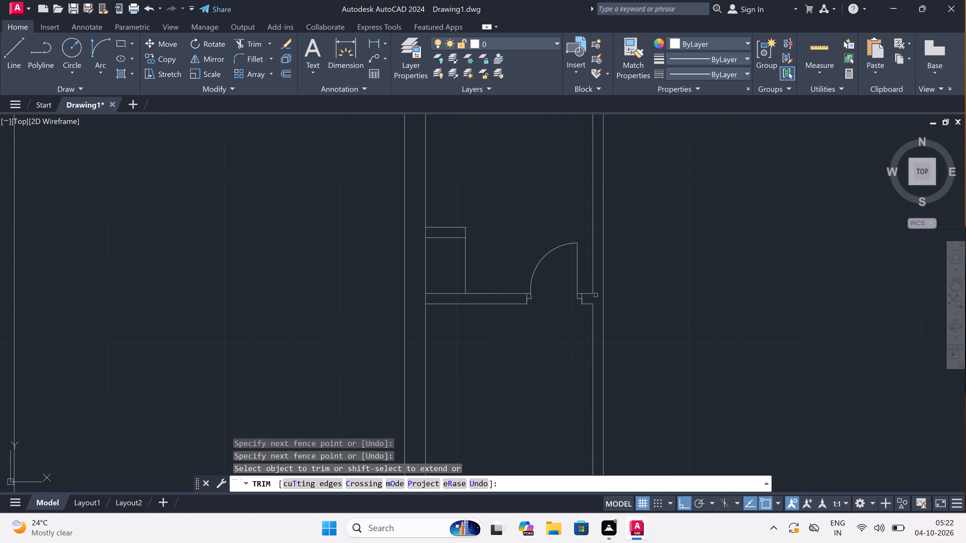
pyautogui.scroll(3, 419, 298)
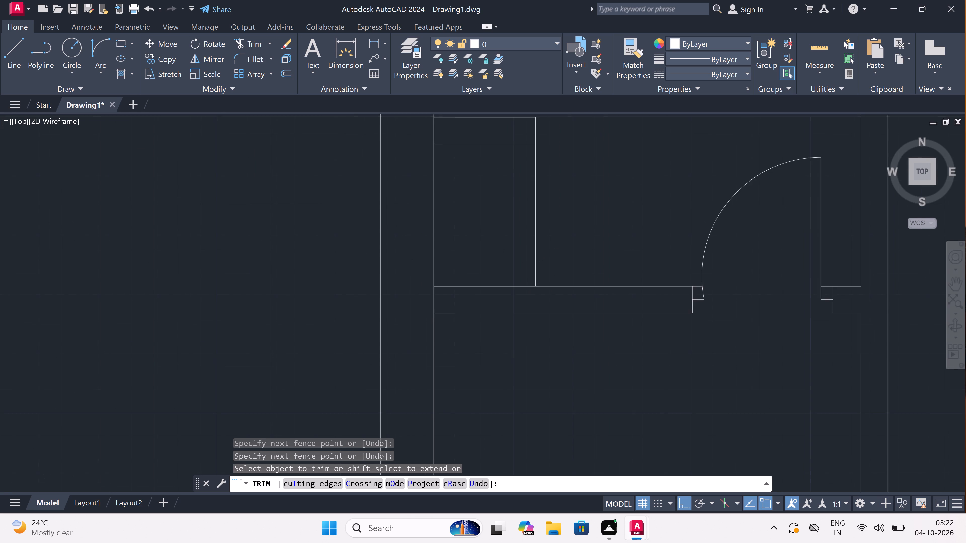
pyautogui.click(419, 298)
pyautogui.click(547, 282)
pyautogui.scroll(-5, 548, 282)
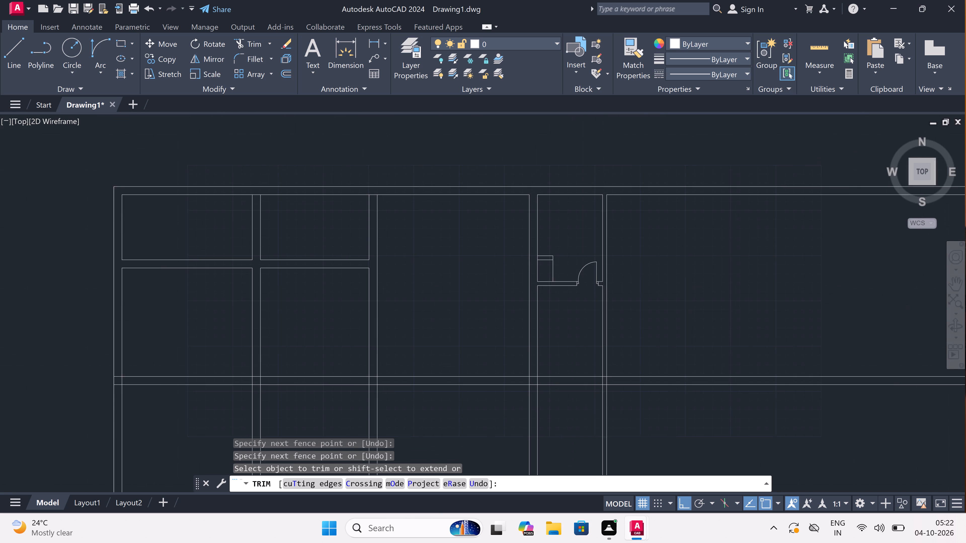
pyautogui.scroll(-2, 548, 282)
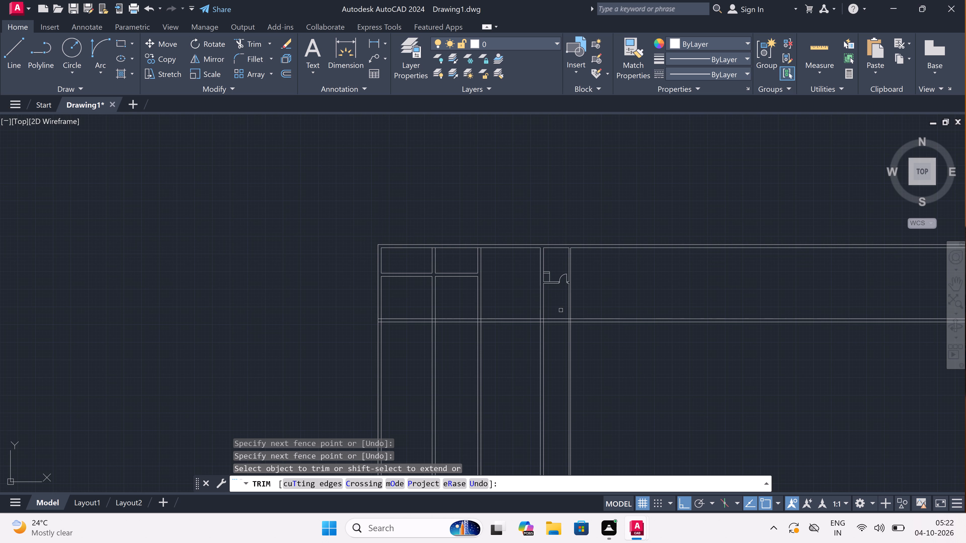
pyautogui.scroll(3, 590, 309)
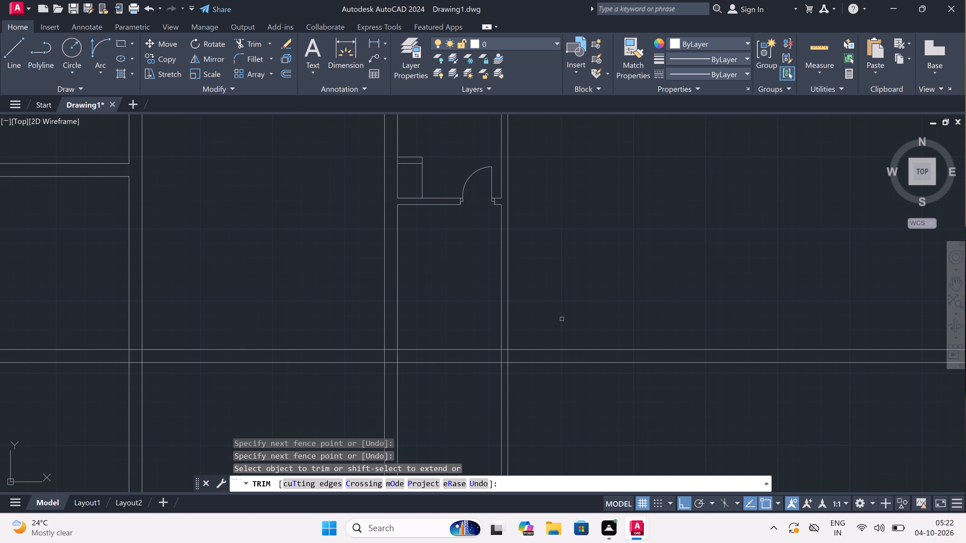
pyautogui.press('Escape')
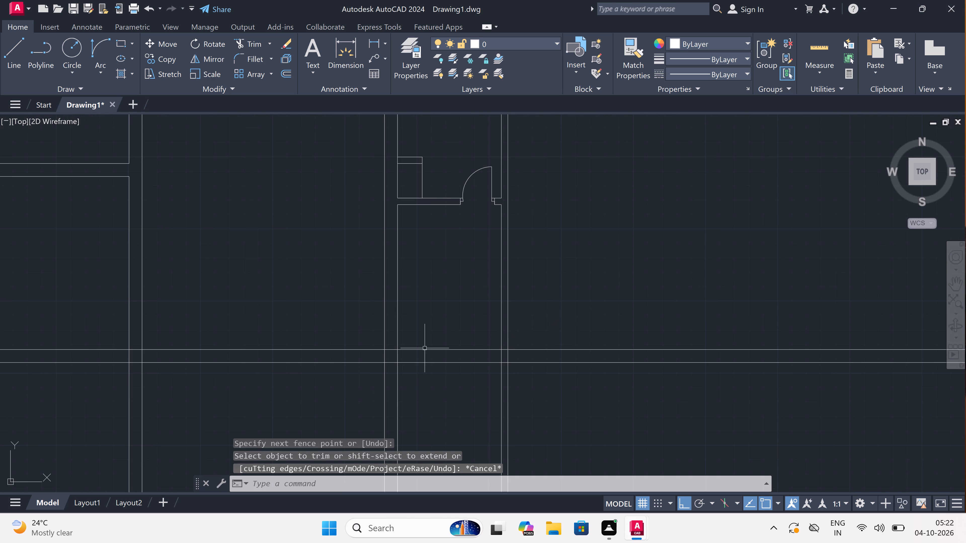
# Draw a jamb line across the long horizontal 9" wall just right of the third partition, continuing from its midpoint 2" right and 3' up.
pyautogui.scroll(2, 388, 349)
pyautogui.write('l')
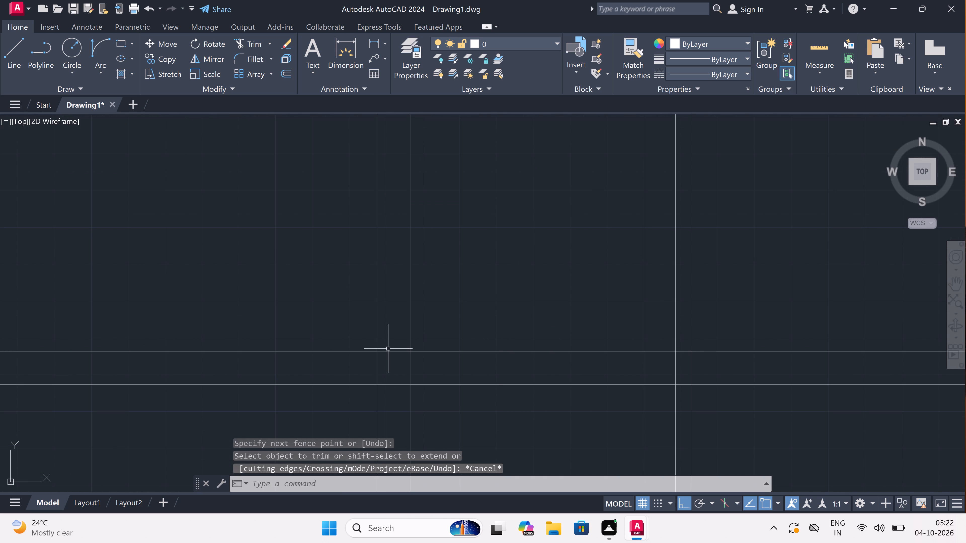
pyautogui.press('space')
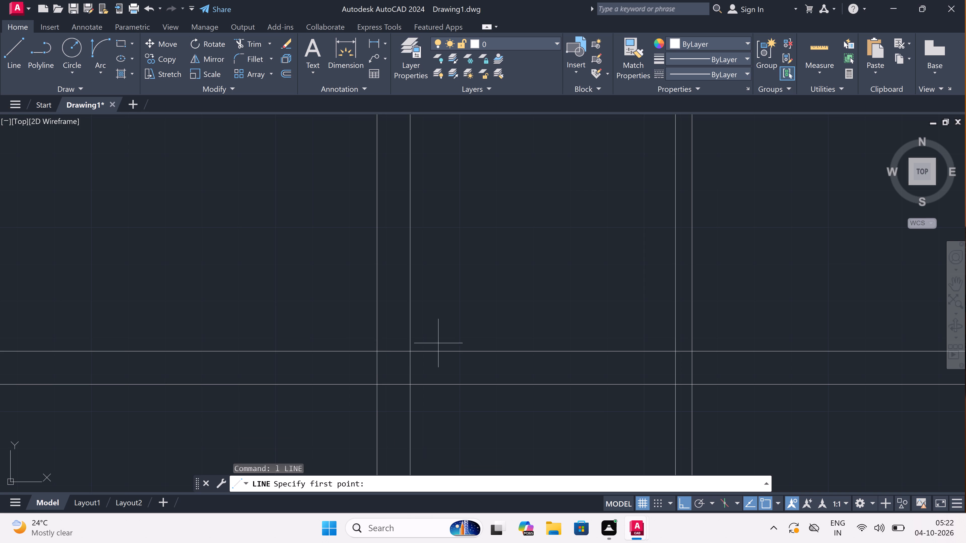
pyautogui.click(440, 348)
pyautogui.click(437, 391)
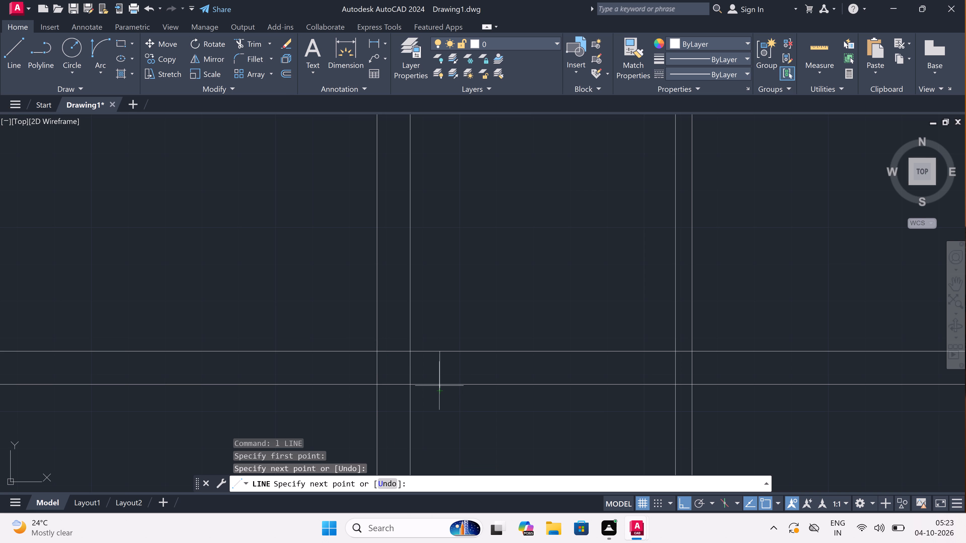
pyautogui.hotkey('ctrl', 'z')
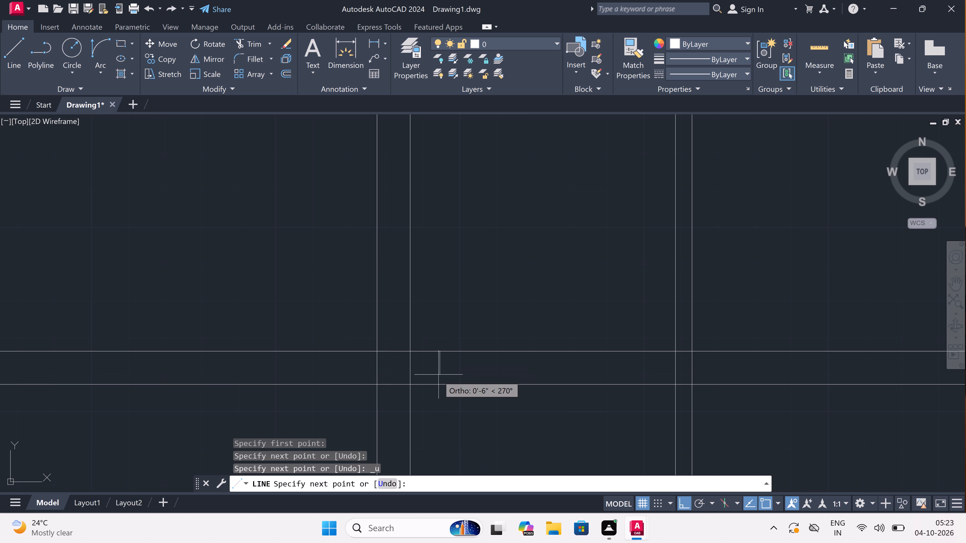
pyautogui.click(438, 383)
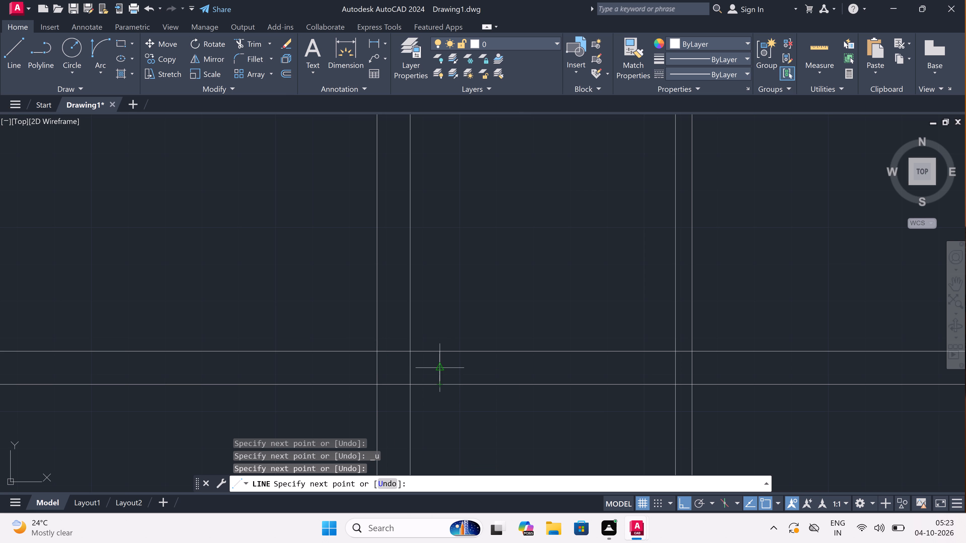
pyautogui.click(439, 367)
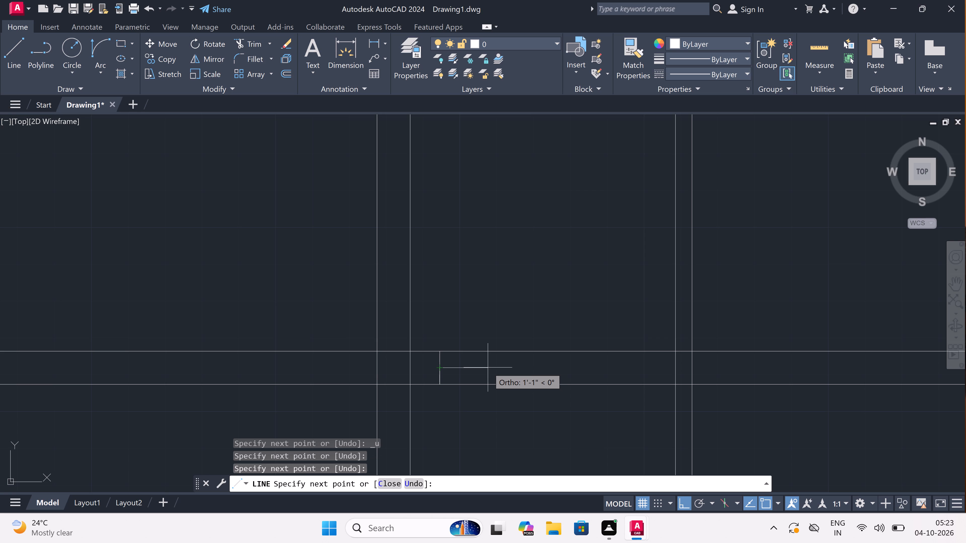
pyautogui.write('2"')
pyautogui.press('space')
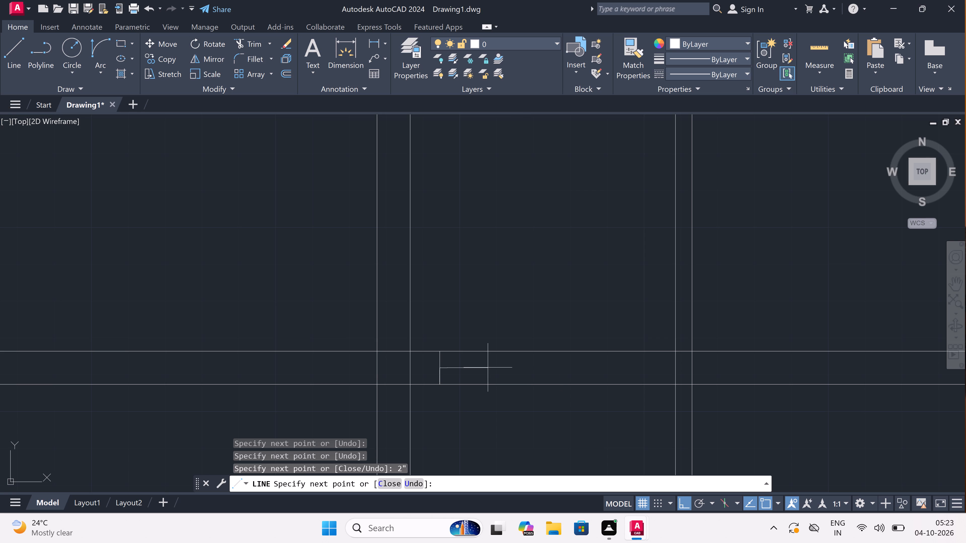
pyautogui.write("3'")
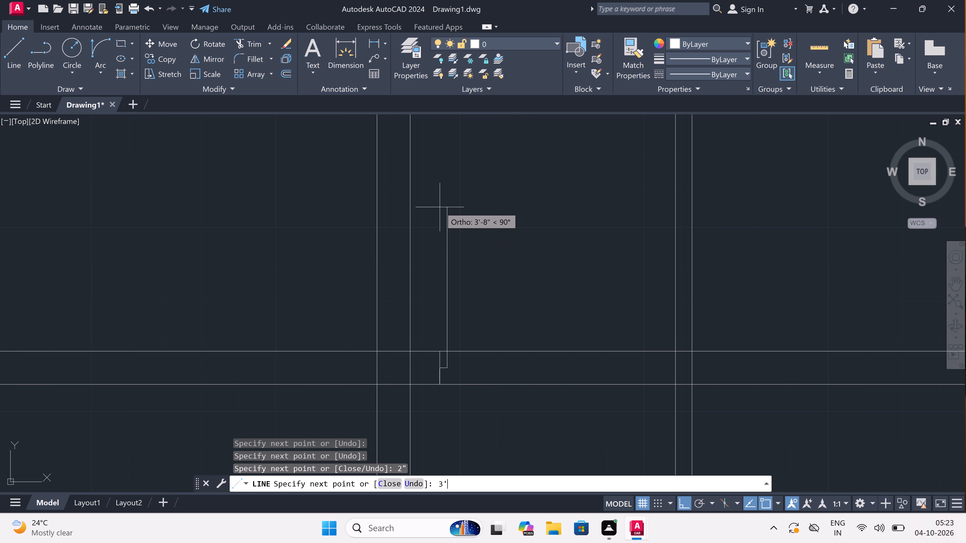
pyautogui.press('space')
pyautogui.press('Escape')
# Draw the opposite jamb line across the 9" wall, with a 2" stub running left from its midpoint.
pyautogui.press('space')
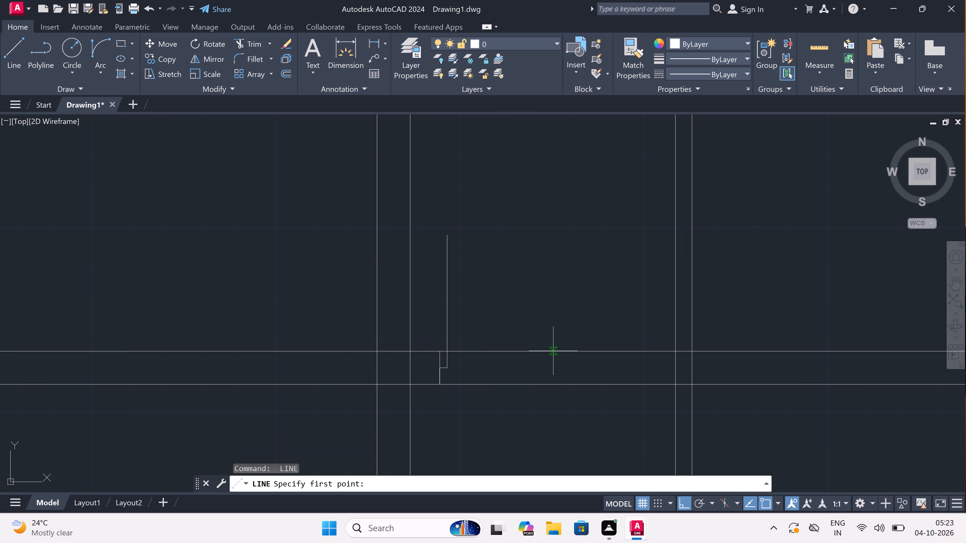
pyautogui.click(572, 350)
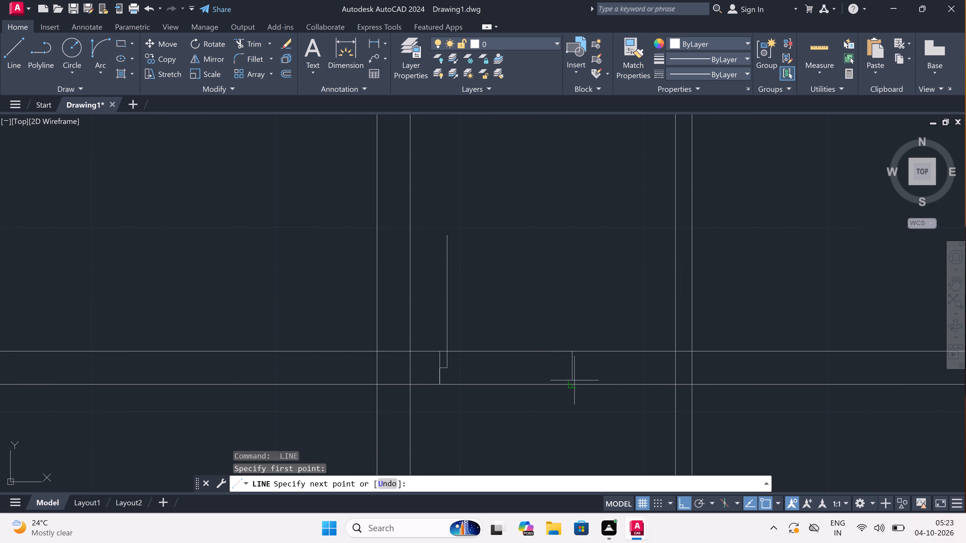
pyautogui.click(574, 382)
pyautogui.click(571, 368)
pyautogui.write('2"')
pyautogui.press('space')
pyautogui.press('Escape')
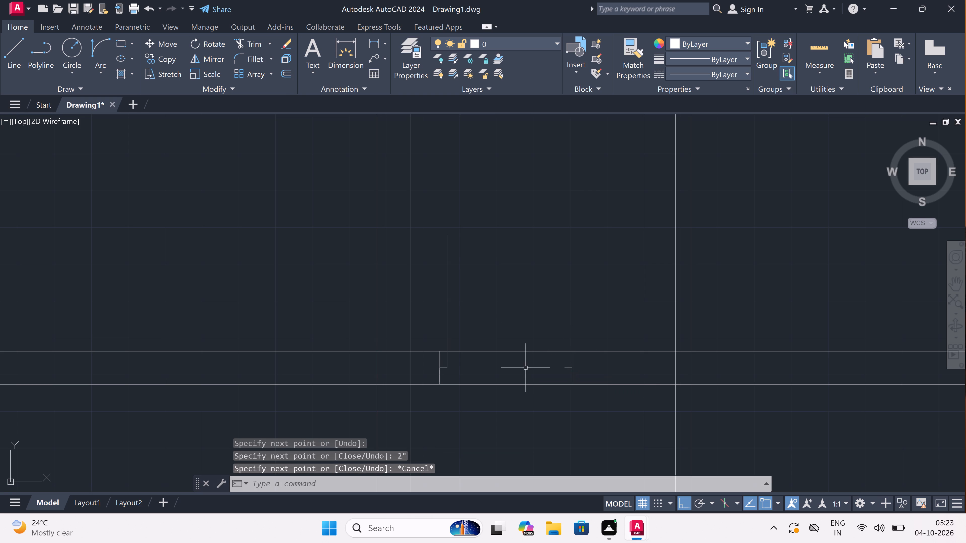
# Draw a Start, End, Direction arc from the top of the 3' door leaf to the end of the opposite jamb stub.
pyautogui.click(97, 44)
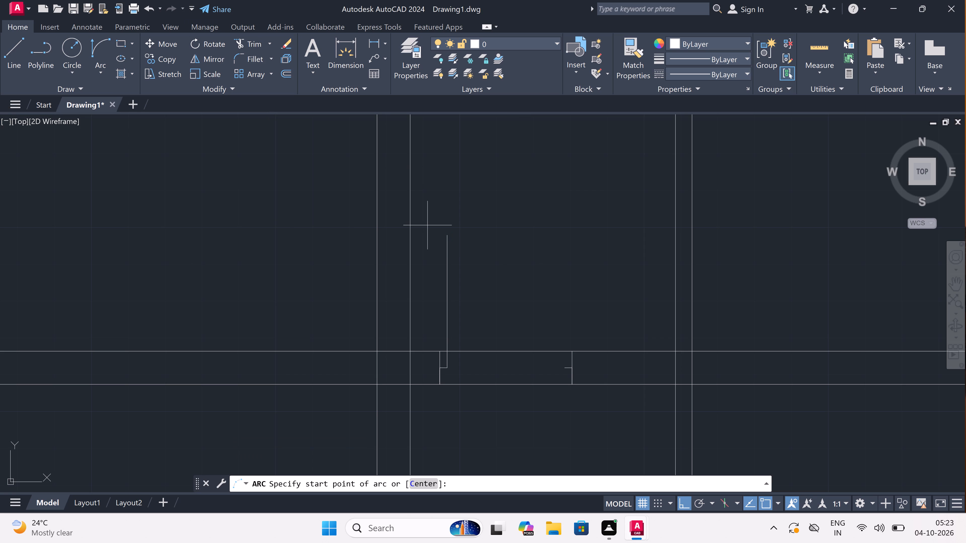
pyautogui.click(444, 232)
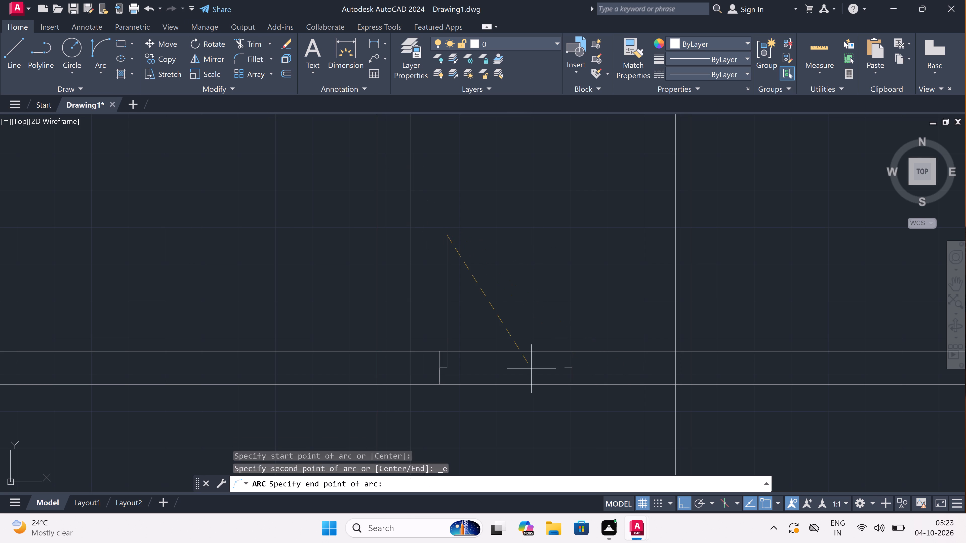
pyautogui.click(561, 366)
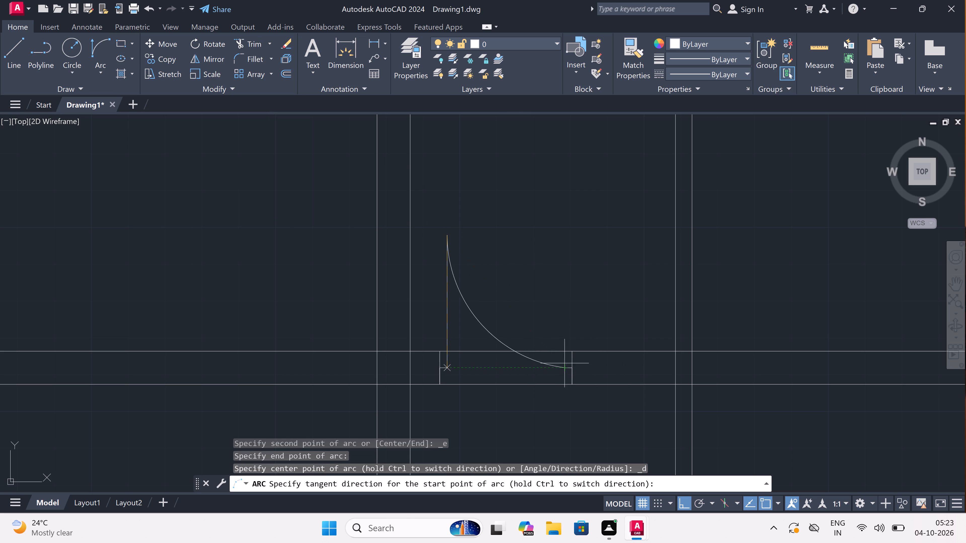
pyautogui.click(590, 292)
# Trim both lines of the long 9" wall between the two jambs to open the 3' doorway.
pyautogui.write('tr')
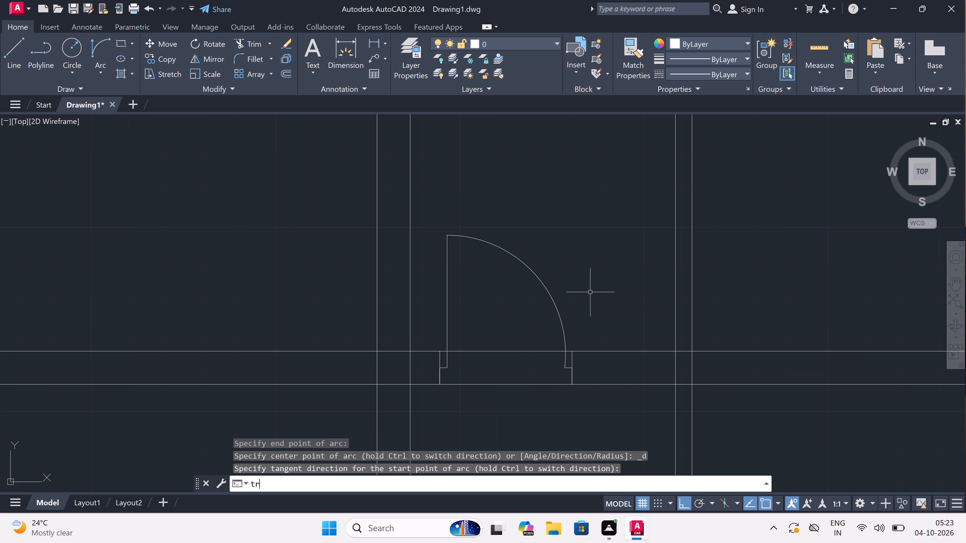
pyautogui.press('space')
pyautogui.scroll(-1, 590, 292)
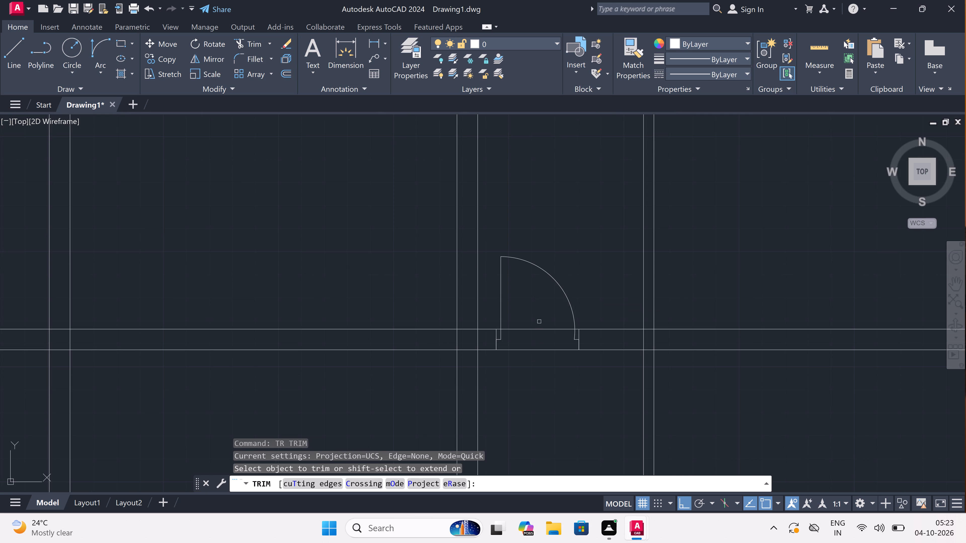
pyautogui.click(539, 315)
pyautogui.click(529, 397)
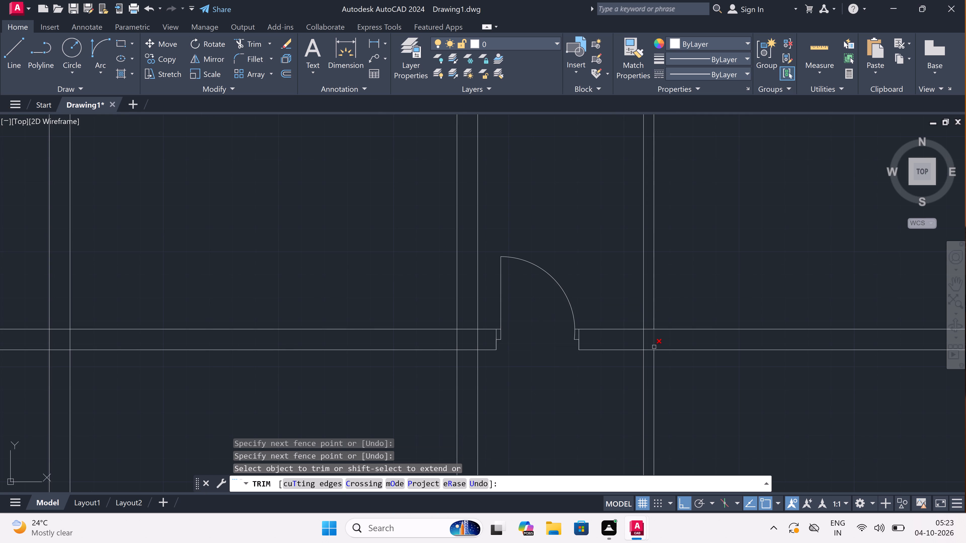
# Trim the 4.5" partition's two lines where they cross the long horizontal 9" wall and remove their portions below it.
pyautogui.click(622, 336)
pyautogui.click(676, 335)
pyautogui.click(686, 379)
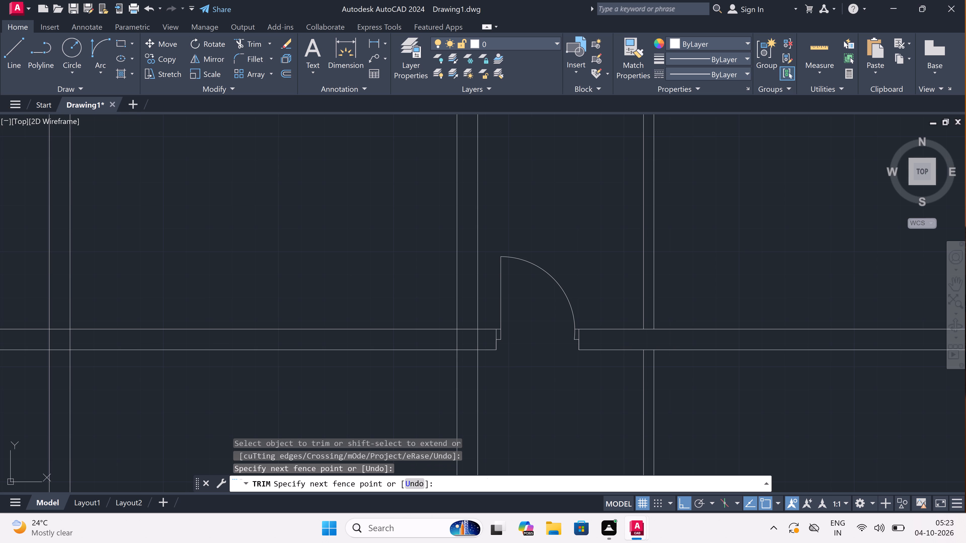
pyautogui.click(566, 389)
# Trim all four wall lines inside the crossing of the third partition and the long horizontal 9" wall.
pyautogui.scroll(-3, 566, 389)
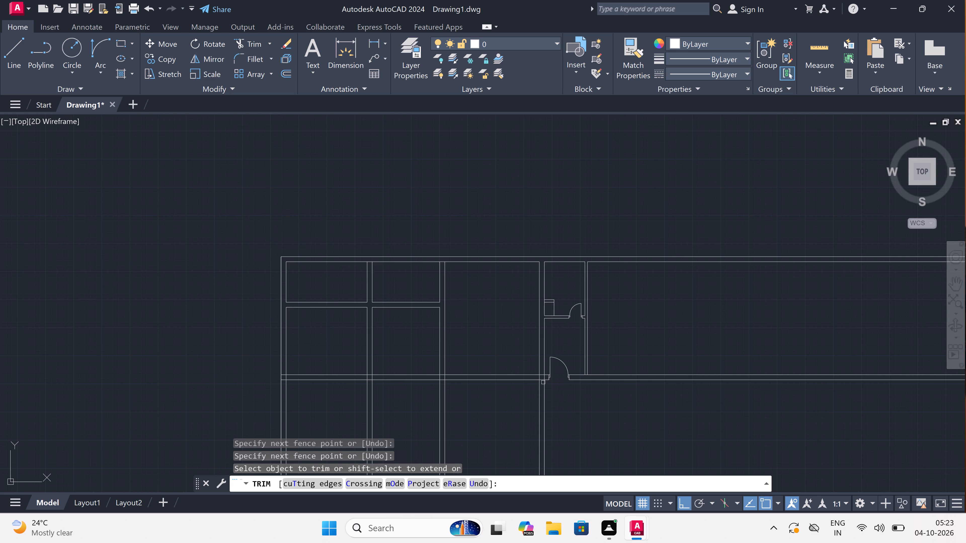
pyautogui.scroll(3, 529, 376)
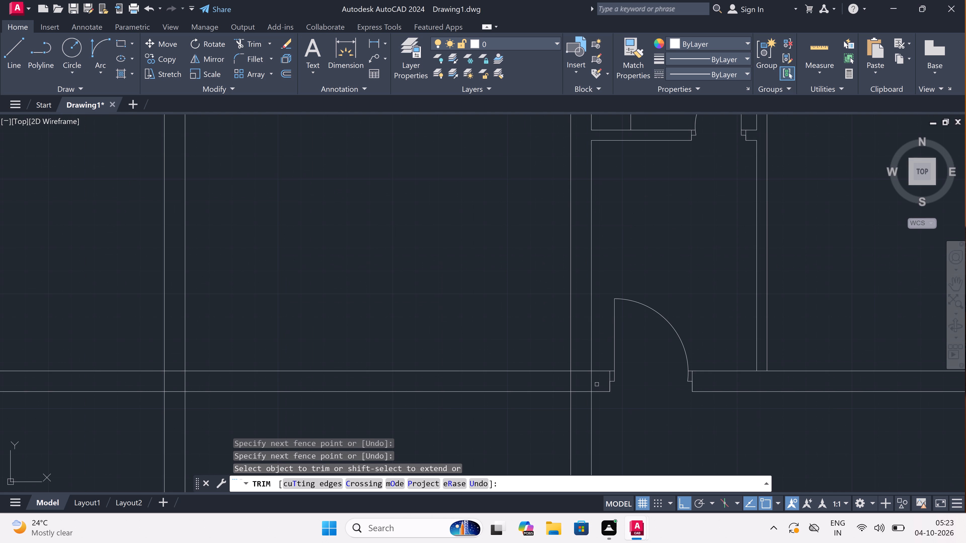
pyautogui.scroll(1, 593, 386)
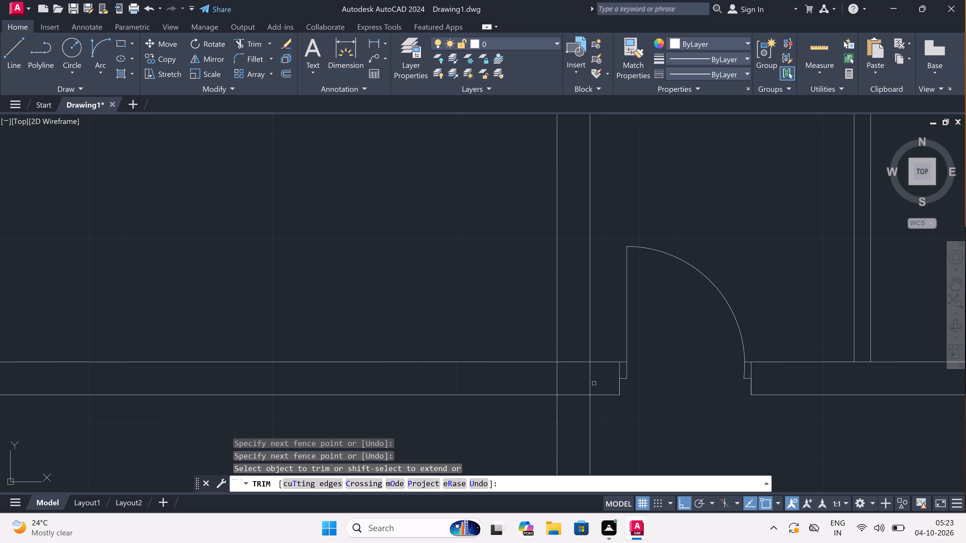
pyautogui.scroll(1, 594, 383)
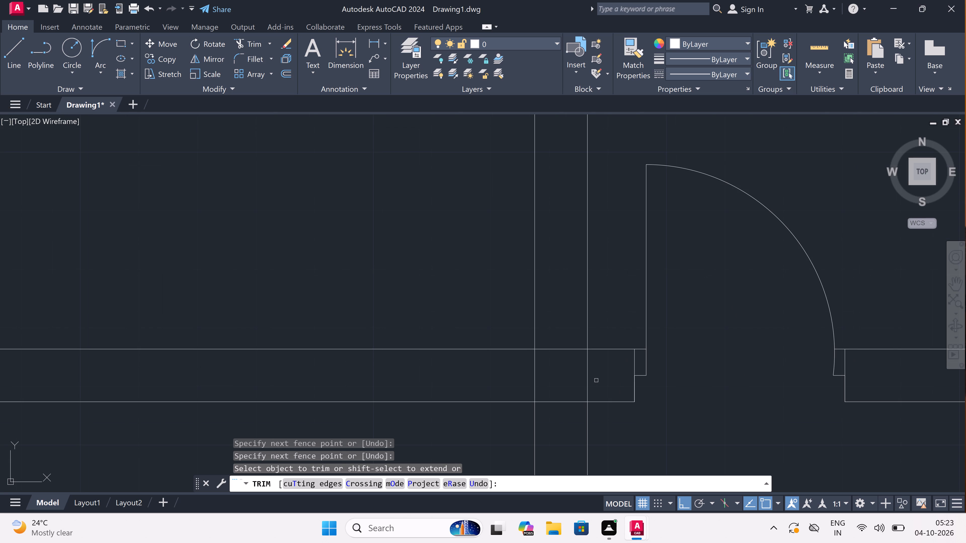
pyautogui.click(604, 375)
pyautogui.click(479, 369)
pyautogui.click(558, 366)
pyautogui.click(560, 311)
pyautogui.click(560, 323)
pyautogui.click(560, 435)
# Trim off the ends of the long horizontal 9" wall's two lines inside the thickness of the outer left wall.
pyautogui.scroll(-4, 565, 394)
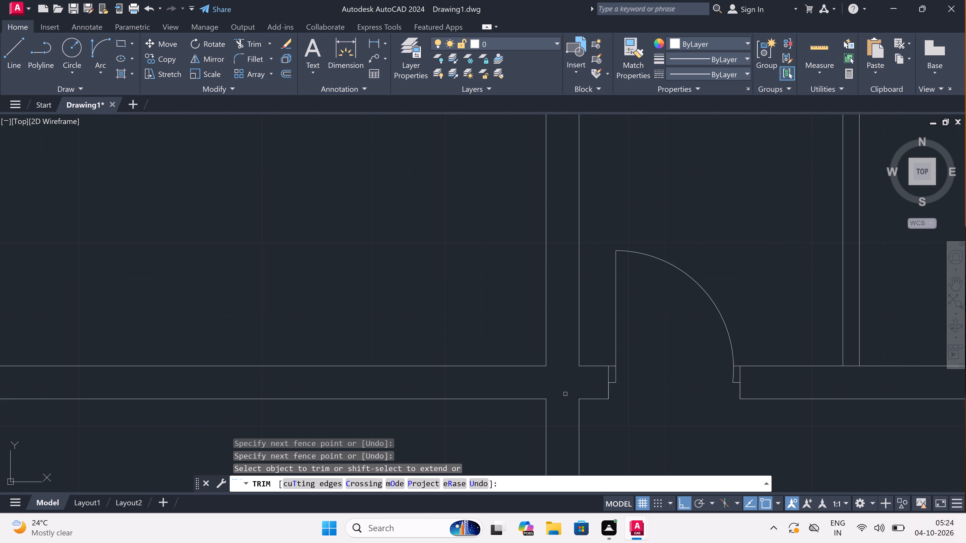
pyautogui.scroll(-1, 516, 391)
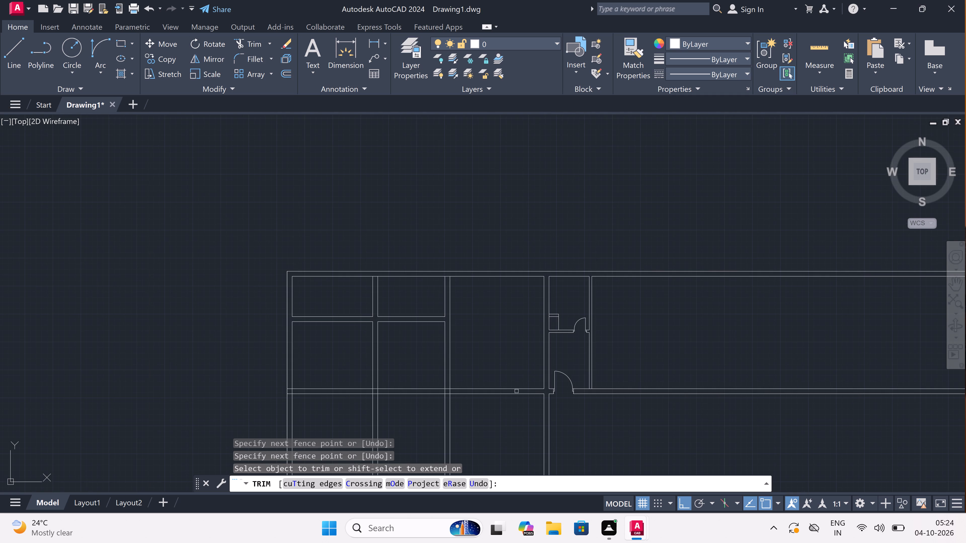
pyautogui.scroll(-3, 399, 387)
pyautogui.scroll(2, 388, 406)
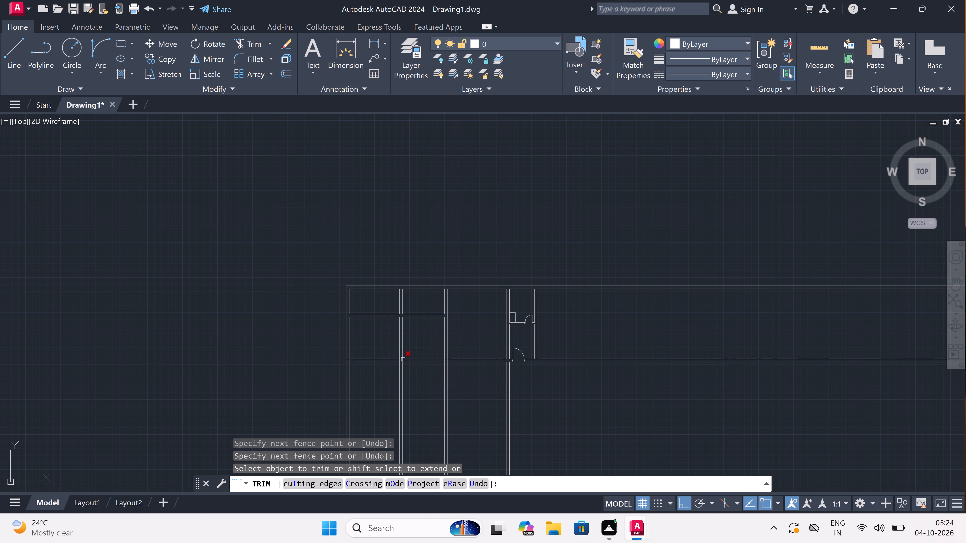
pyautogui.scroll(2, 400, 364)
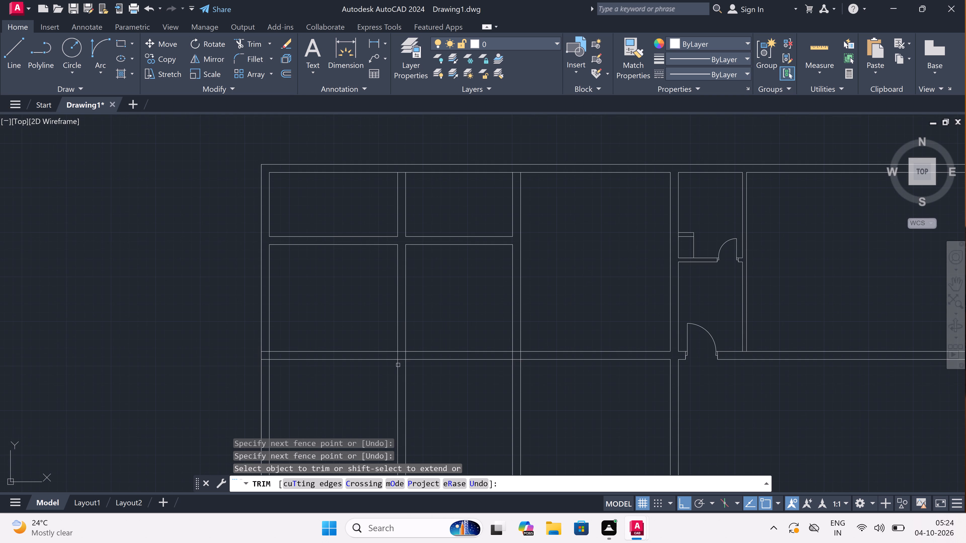
pyautogui.scroll(2, 257, 358)
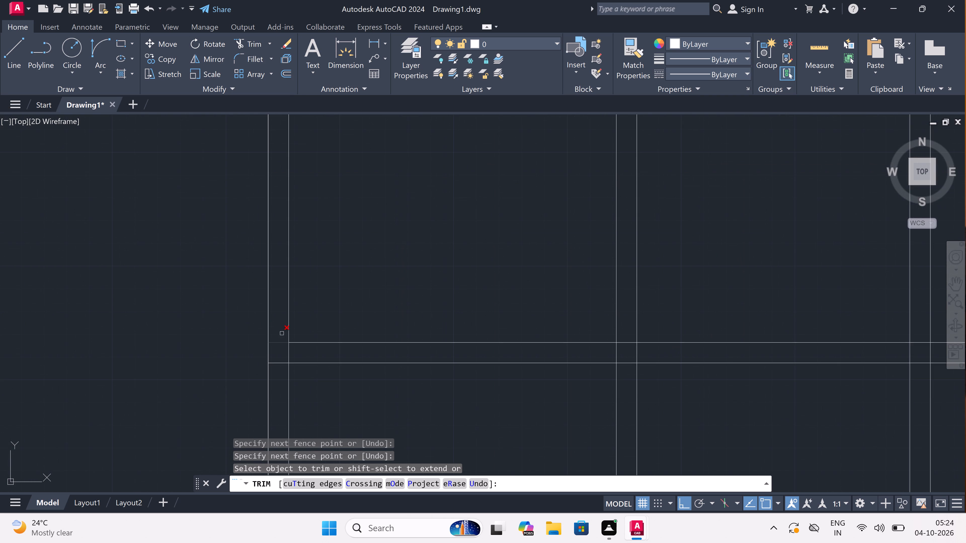
pyautogui.click(282, 330)
pyautogui.click(279, 379)
# Trim the outer left wall's inner line across the long 9" wall, and clear all lines inside its crossing with the first partition.
pyautogui.click(278, 355)
pyautogui.scroll(-1, 661, 358)
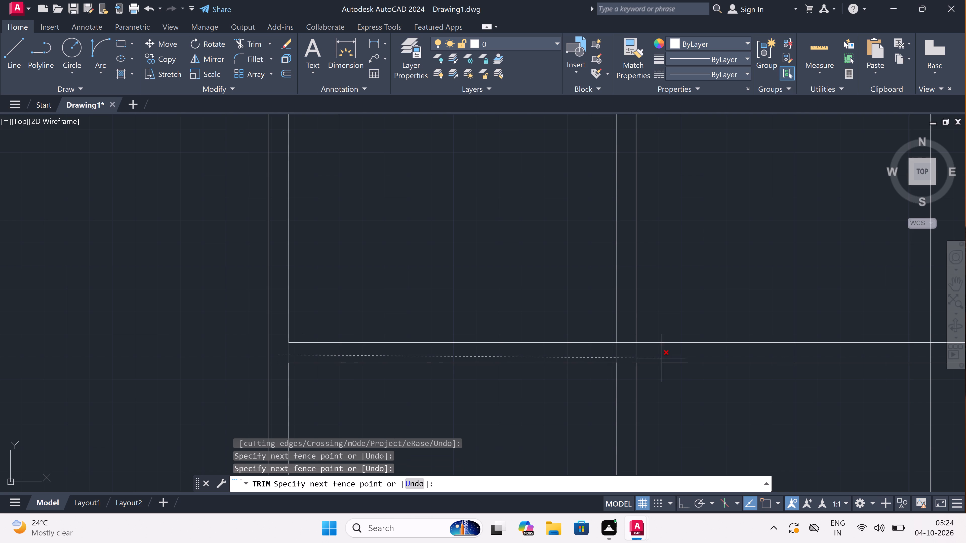
pyautogui.scroll(-2, 661, 358)
pyautogui.scroll(3, 713, 358)
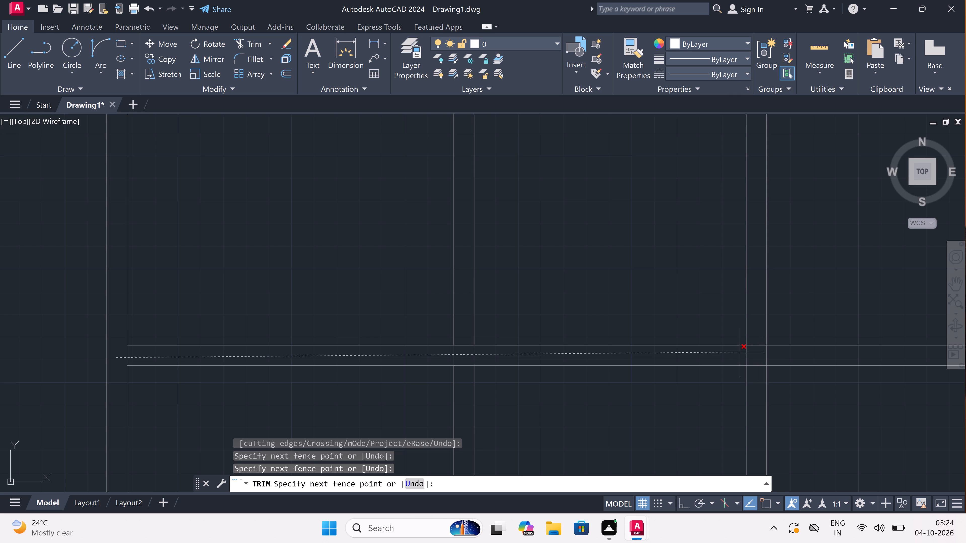
pyautogui.doubleClick(739, 352)
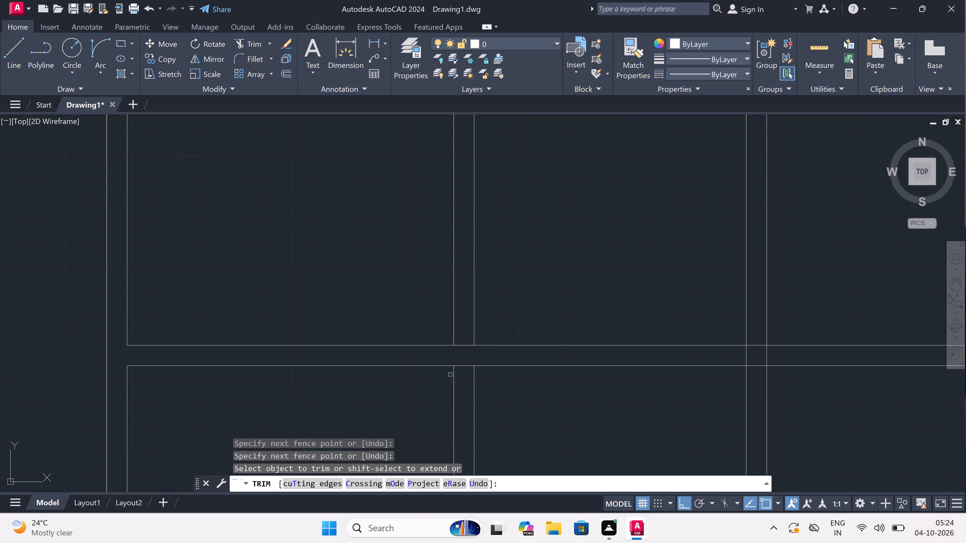
pyautogui.click(463, 372)
pyautogui.click(459, 340)
pyautogui.scroll(-2, 459, 340)
pyautogui.scroll(1, 486, 344)
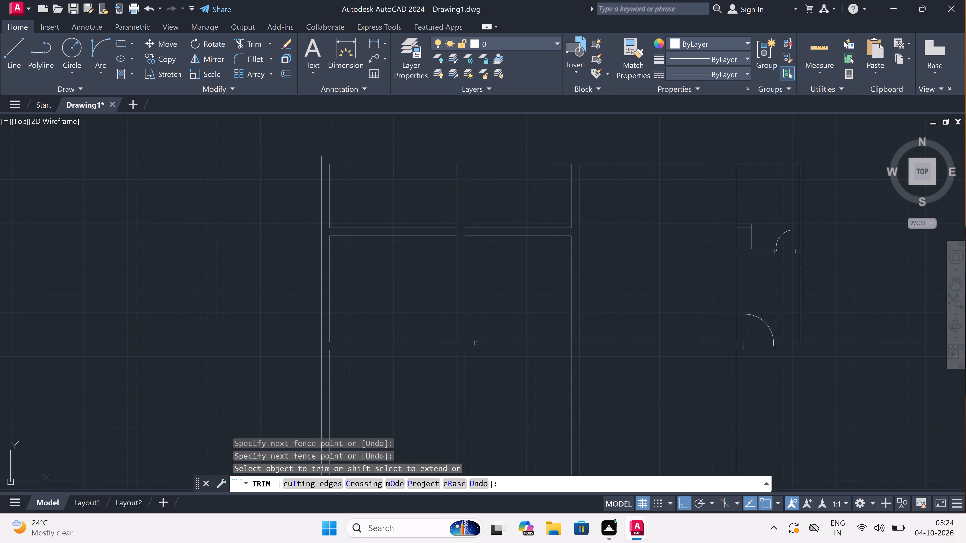
pyautogui.scroll(1, 486, 344)
pyautogui.press('Escape')
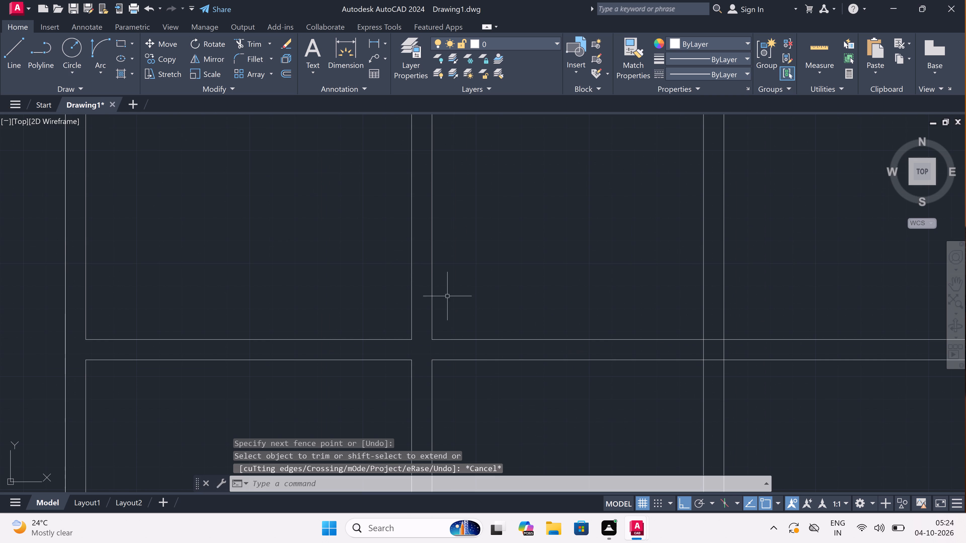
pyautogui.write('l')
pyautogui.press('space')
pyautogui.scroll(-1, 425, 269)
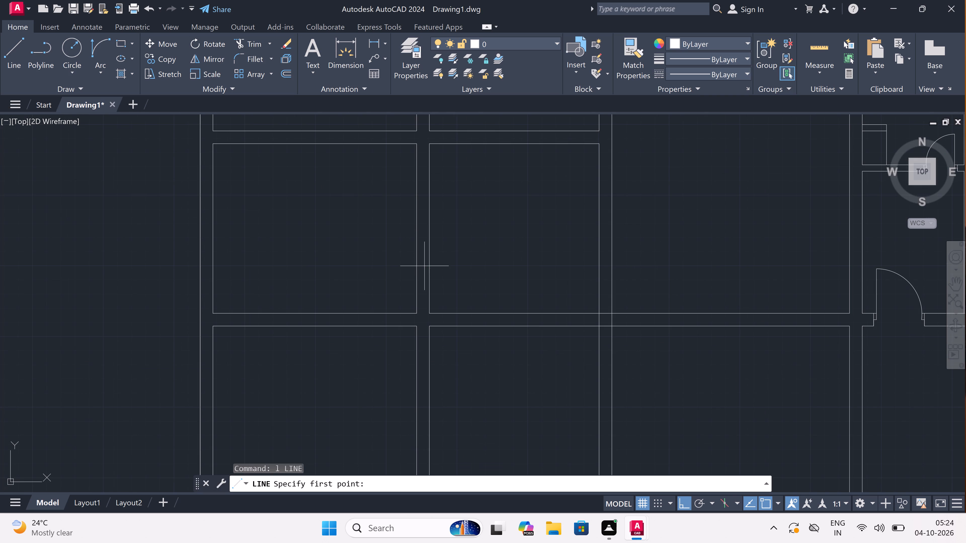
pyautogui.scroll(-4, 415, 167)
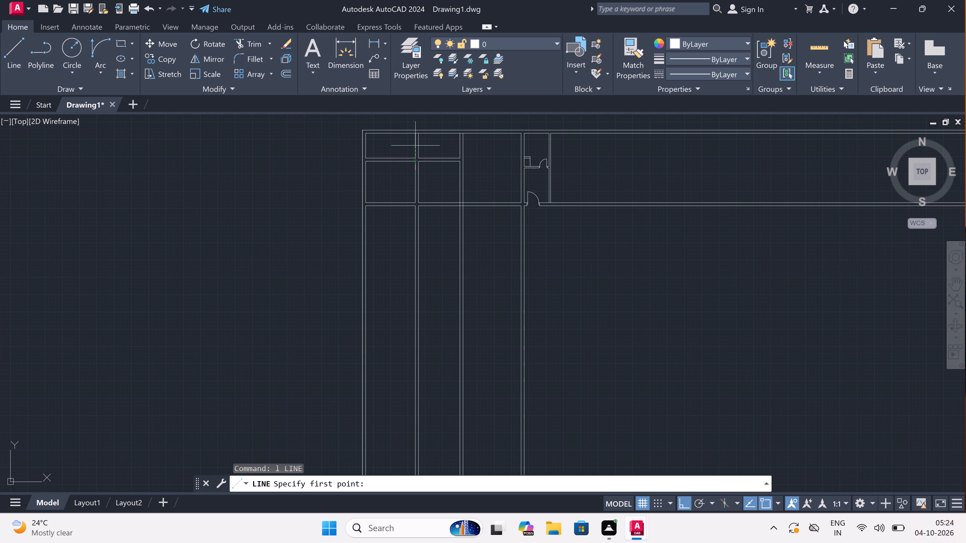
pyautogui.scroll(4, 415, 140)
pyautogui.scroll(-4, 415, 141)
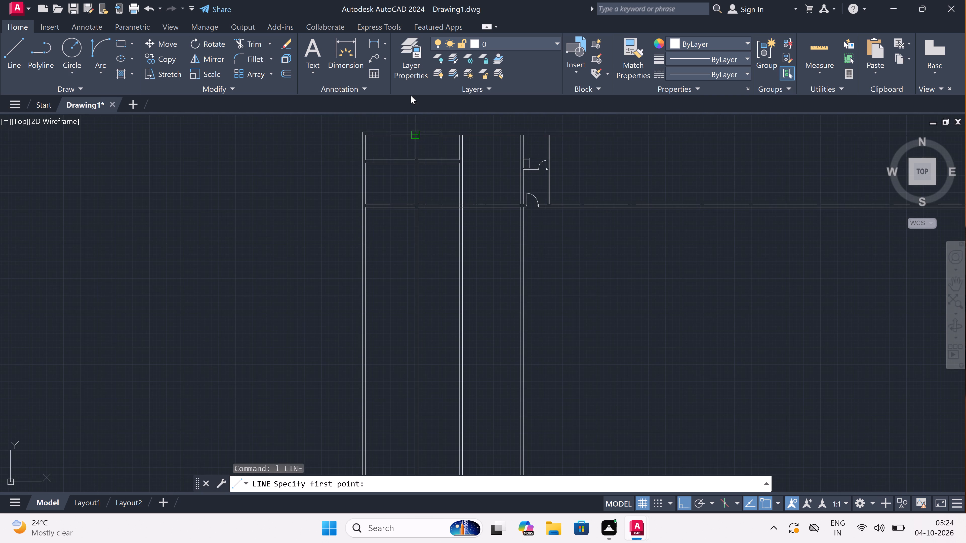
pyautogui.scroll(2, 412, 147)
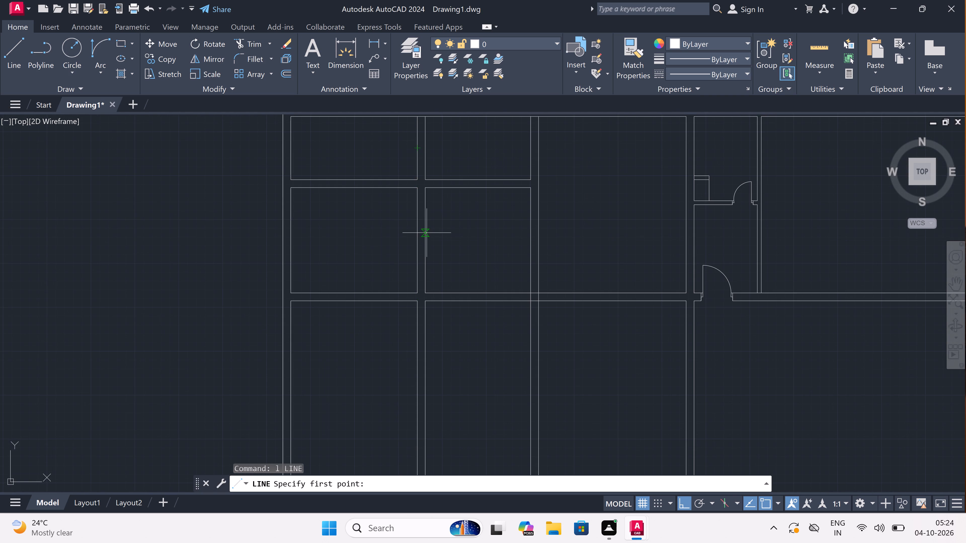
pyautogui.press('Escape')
# Extend the upper and lower wall lines of the second-row room across the gap at the first partition.
pyautogui.scroll(2, 427, 232)
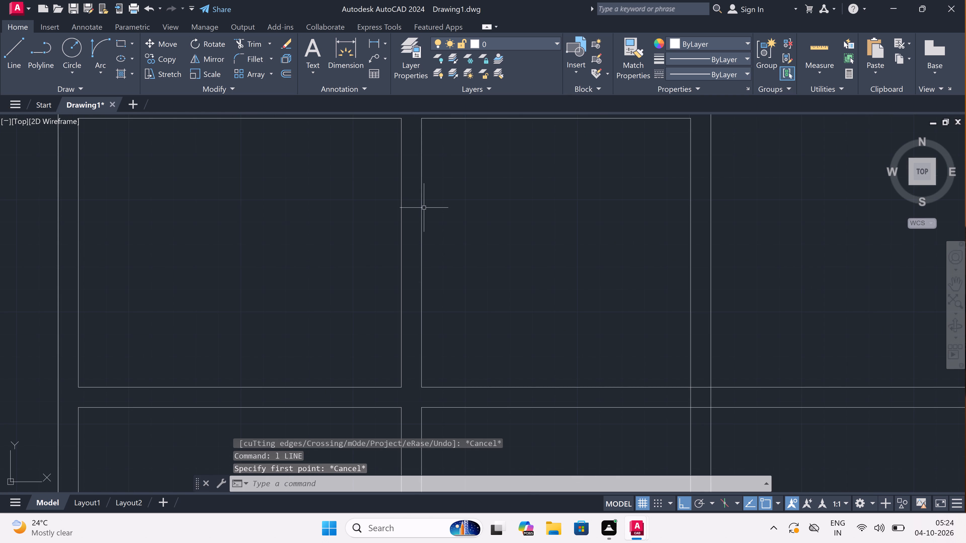
pyautogui.write('ex')
pyautogui.press('space')
pyautogui.scroll(-3, 423, 208)
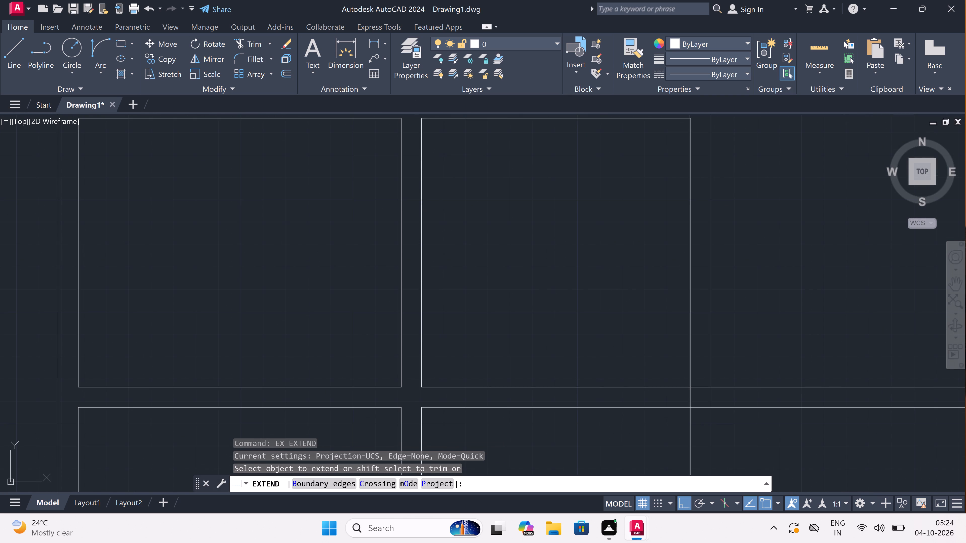
pyautogui.scroll(2, 406, 174)
pyautogui.click(409, 206)
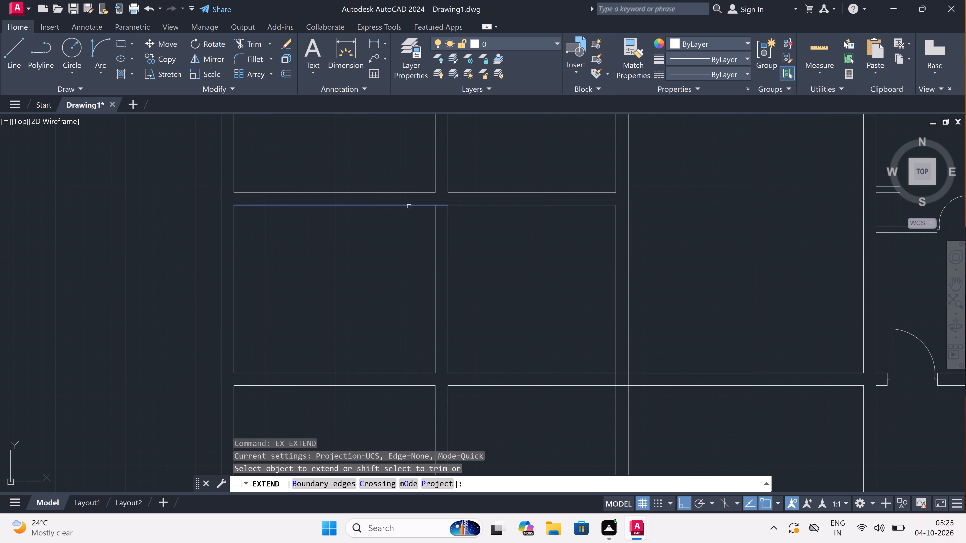
pyautogui.click(402, 373)
pyautogui.press('Escape')
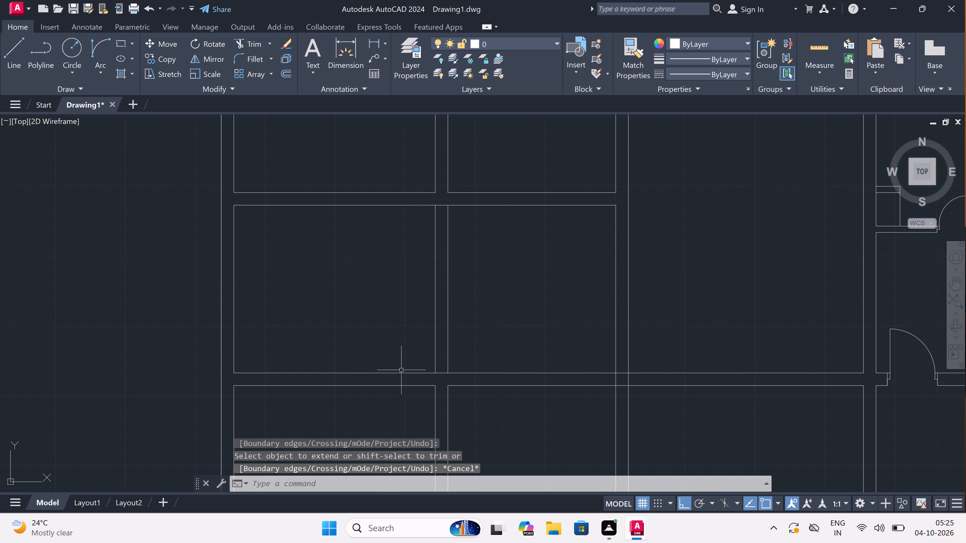
# Draw lines from the second-row room's upper-left inner corner 10' right, down to the long wall, 9" right, and back up.
pyautogui.press('l')
pyautogui.press('space')
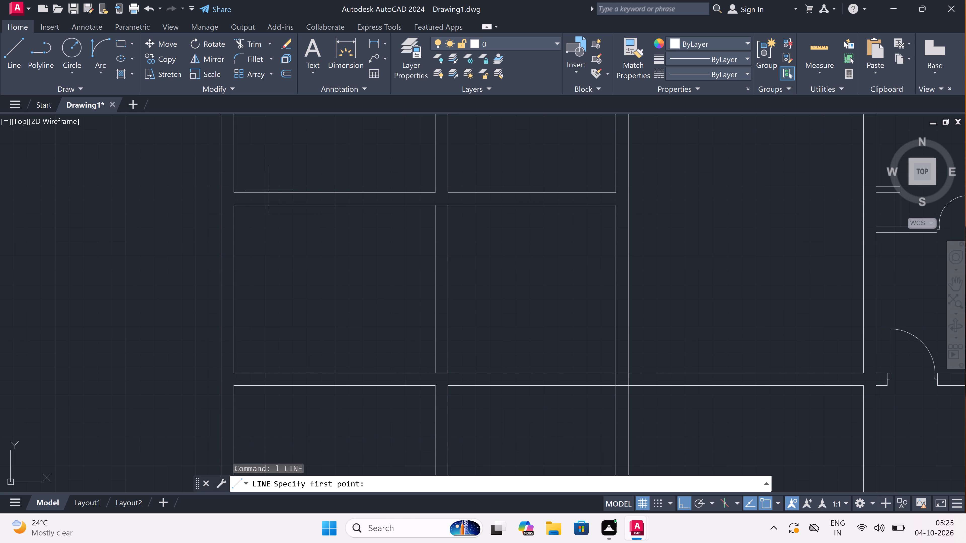
pyautogui.click(235, 204)
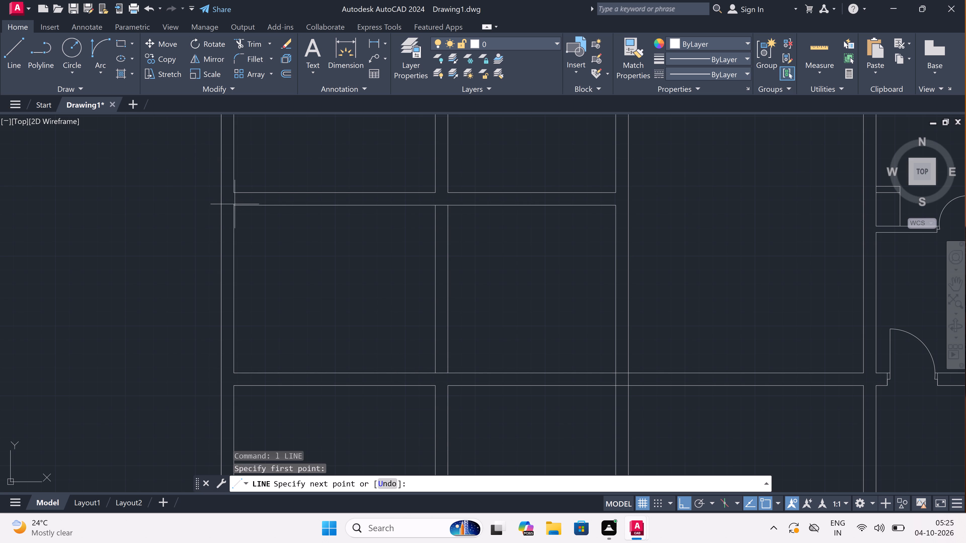
pyautogui.write("10'")
pyautogui.press('space')
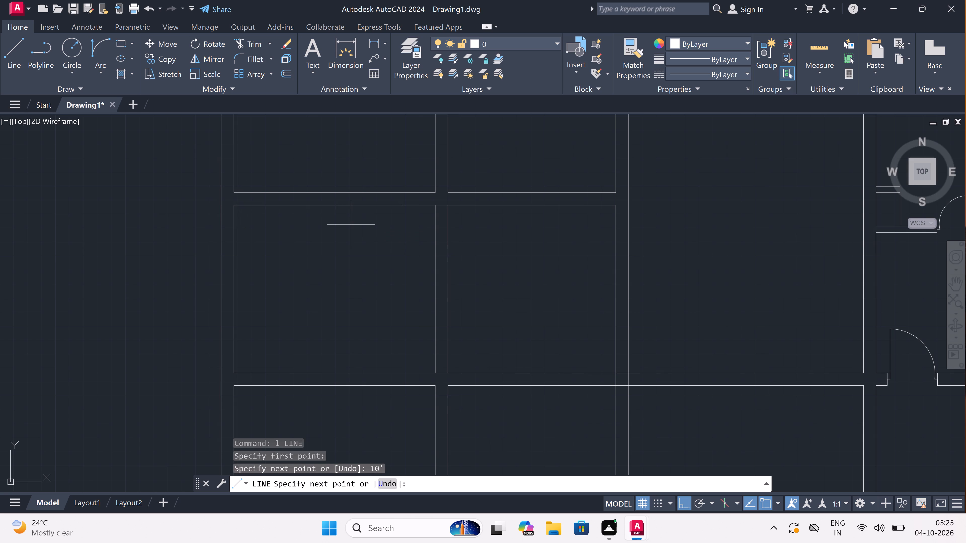
pyautogui.click(399, 373)
pyautogui.write('9"')
pyautogui.press('space')
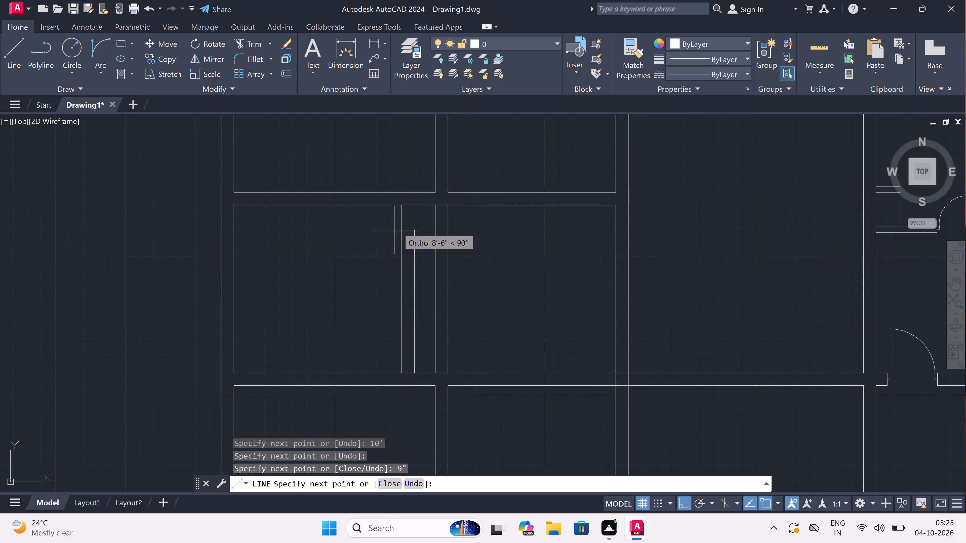
pyautogui.click(414, 209)
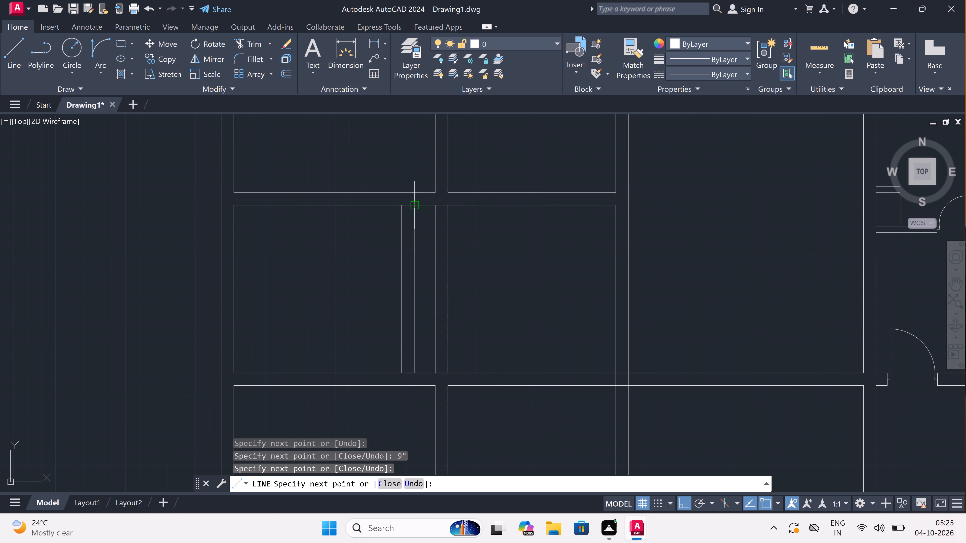
pyautogui.press('Escape')
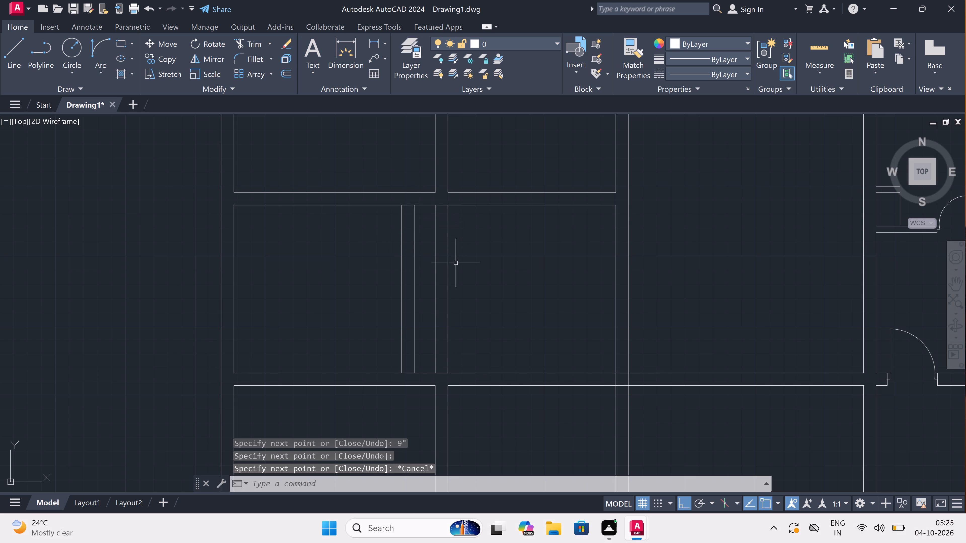
# Delete the first partition's two original vertical lines in the second row of rooms.
pyautogui.click(455, 263)
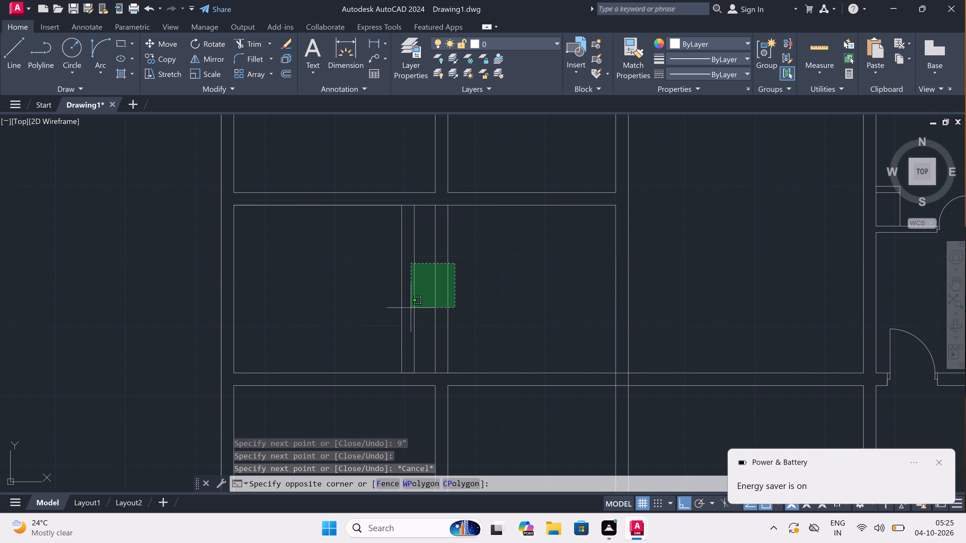
pyautogui.click(425, 306)
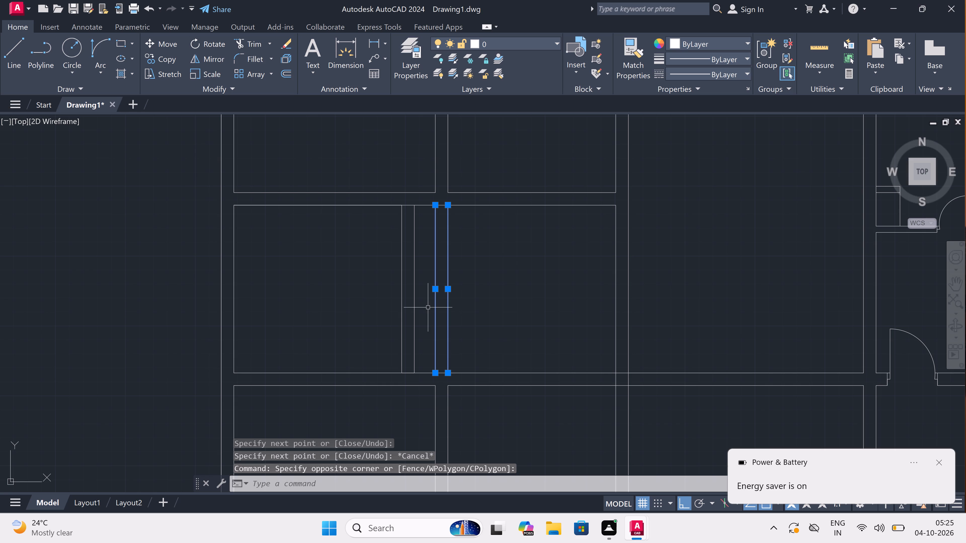
pyautogui.press('Delete')
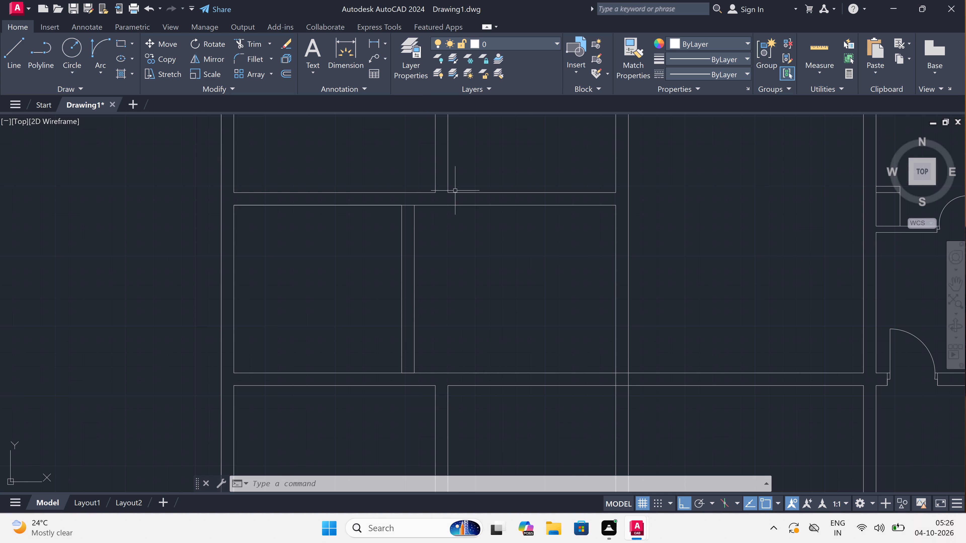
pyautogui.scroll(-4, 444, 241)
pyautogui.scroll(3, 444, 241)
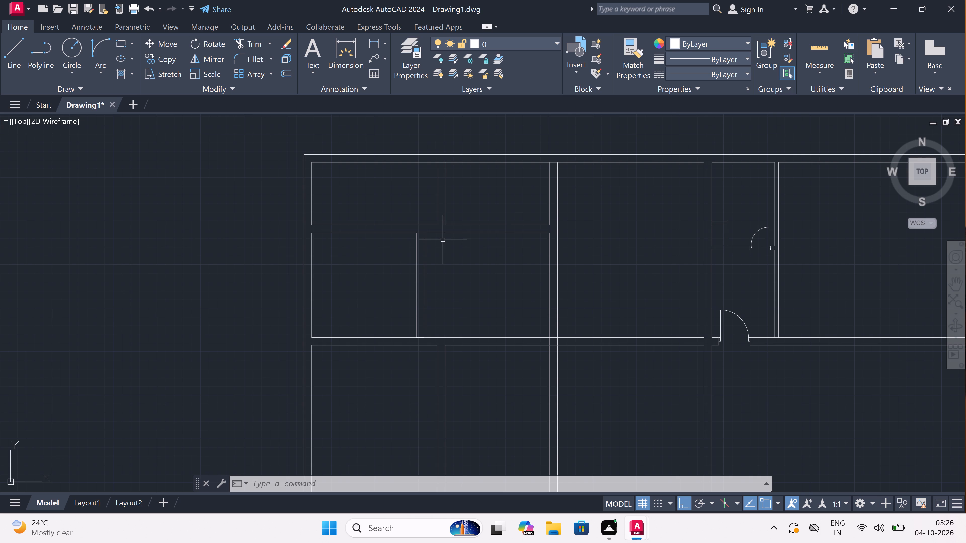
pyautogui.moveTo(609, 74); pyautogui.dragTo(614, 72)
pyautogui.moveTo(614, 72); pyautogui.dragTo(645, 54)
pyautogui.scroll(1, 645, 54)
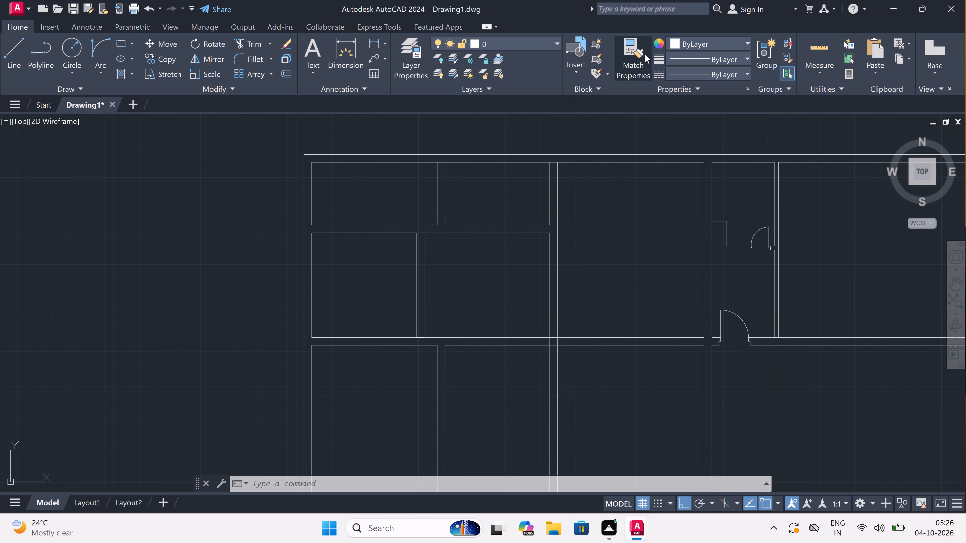
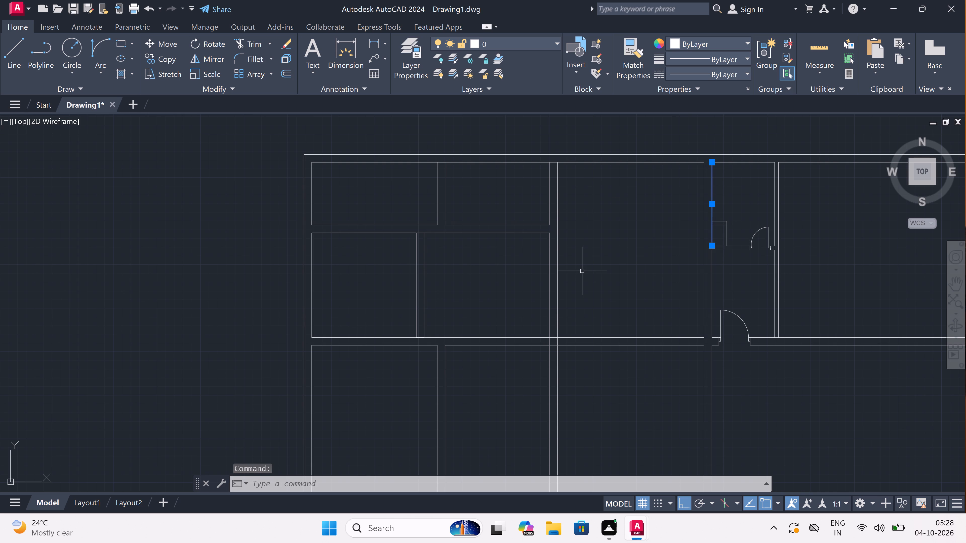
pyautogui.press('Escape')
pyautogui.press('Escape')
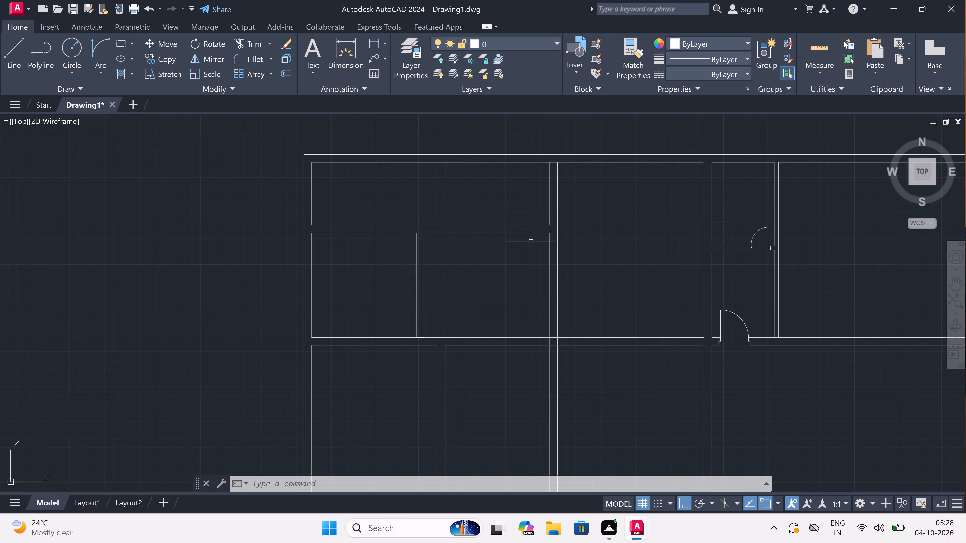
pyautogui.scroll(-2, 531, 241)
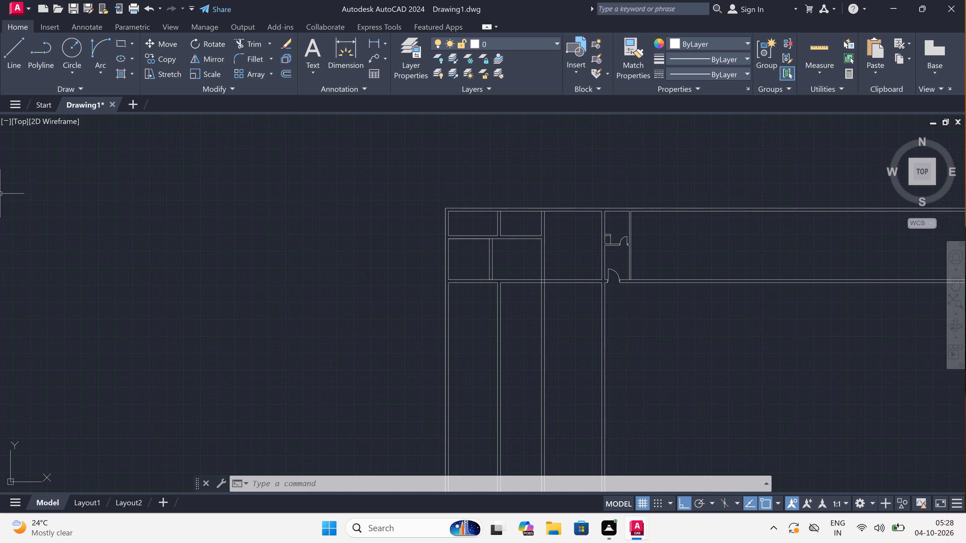
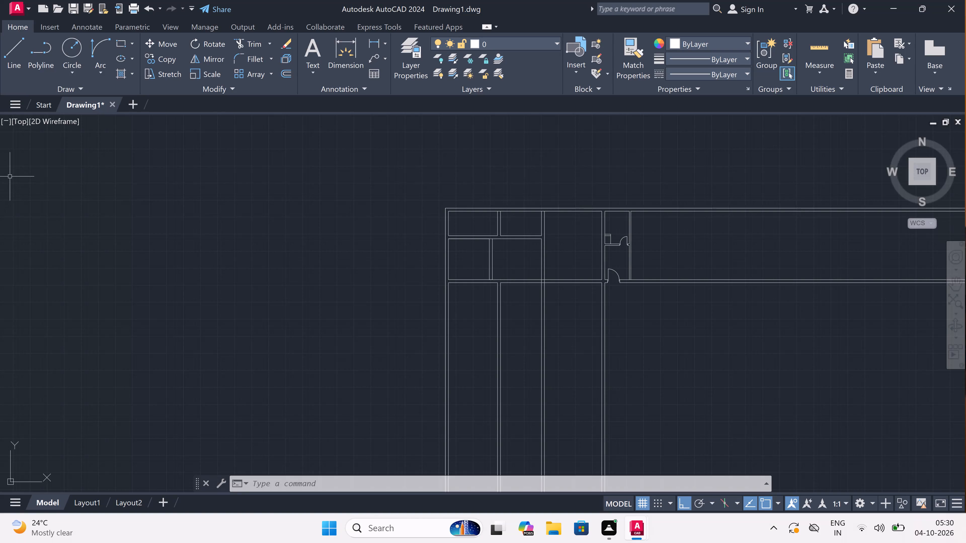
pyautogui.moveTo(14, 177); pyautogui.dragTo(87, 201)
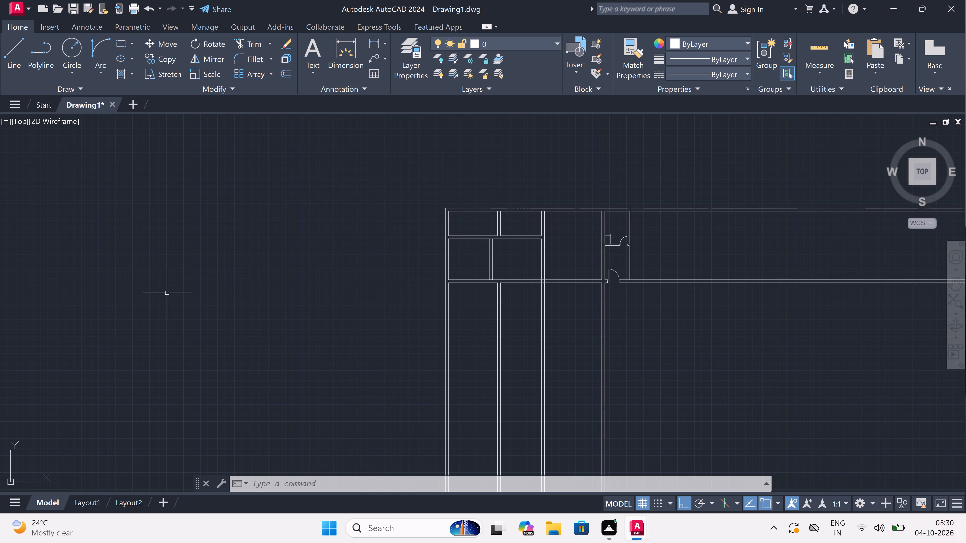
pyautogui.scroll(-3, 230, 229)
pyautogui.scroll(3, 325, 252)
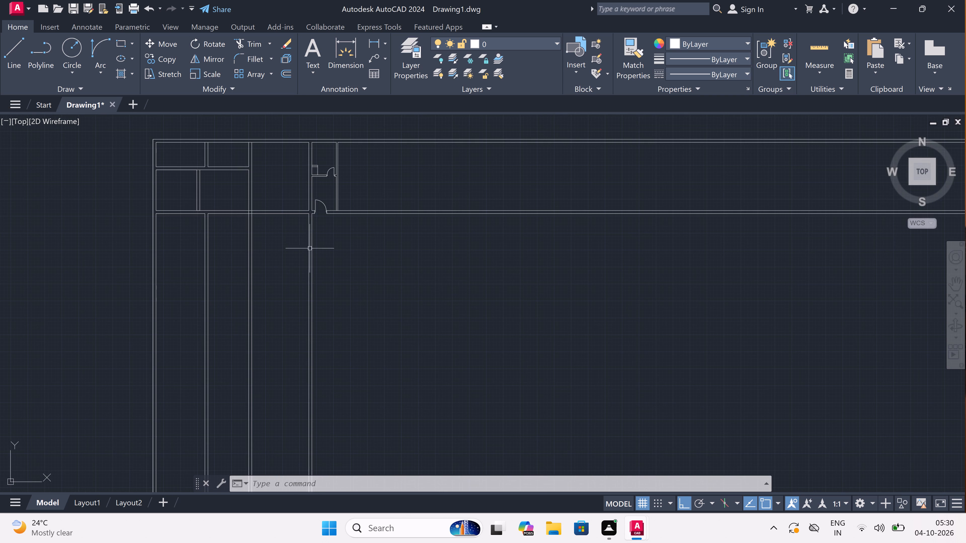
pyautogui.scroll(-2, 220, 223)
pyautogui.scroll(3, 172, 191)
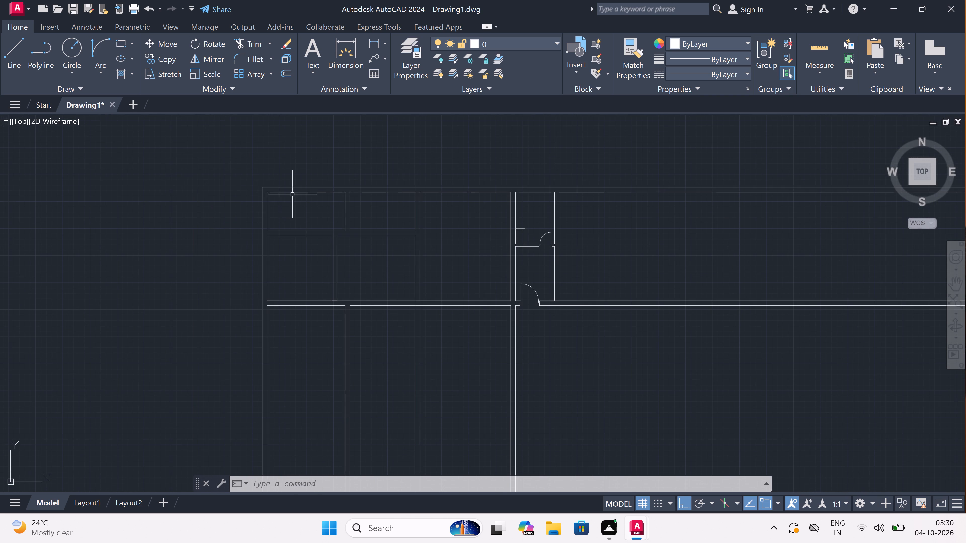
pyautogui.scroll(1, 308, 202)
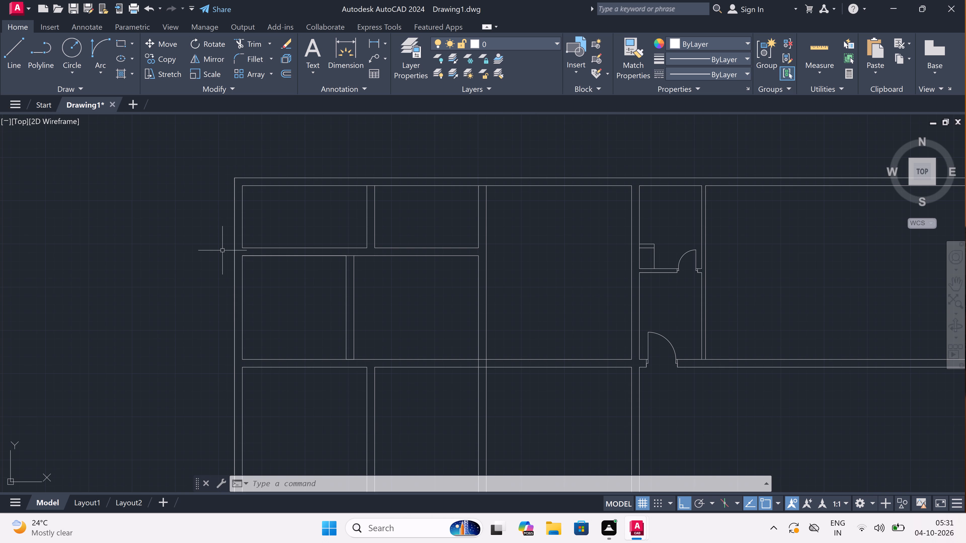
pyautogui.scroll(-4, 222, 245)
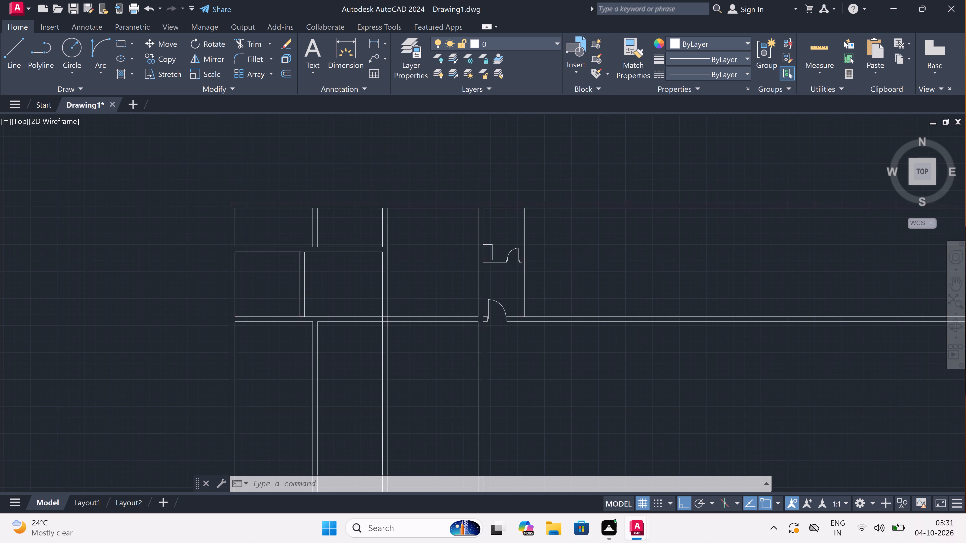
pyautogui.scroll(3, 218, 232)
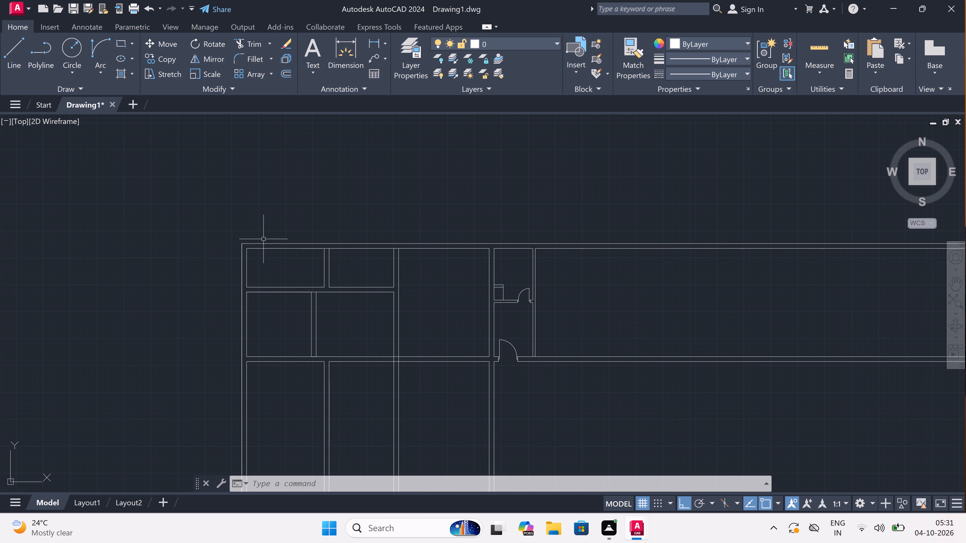
# Minimize the floor plan drawing's window and the second AutoCAD window showing the Start page behind it.
pyautogui.click(897, 6)
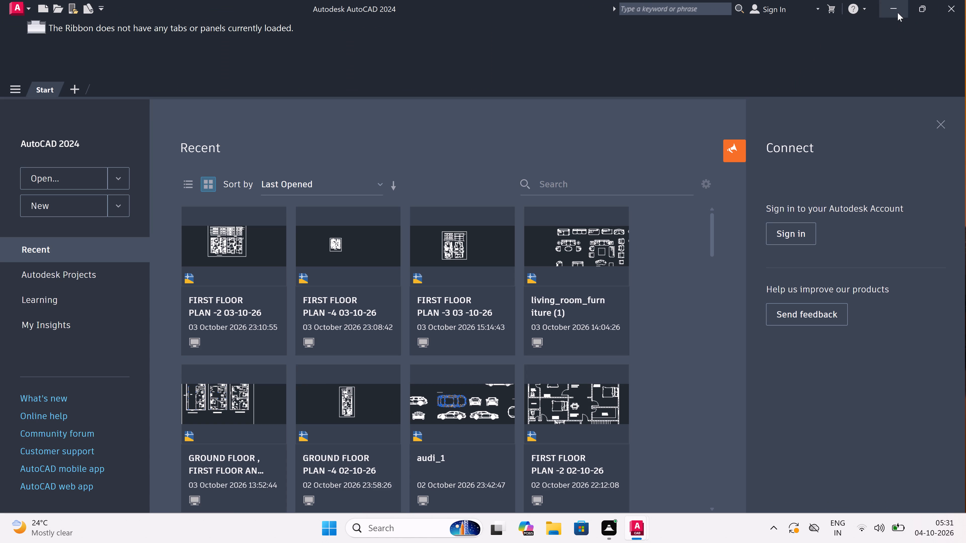
pyautogui.click(897, 10)
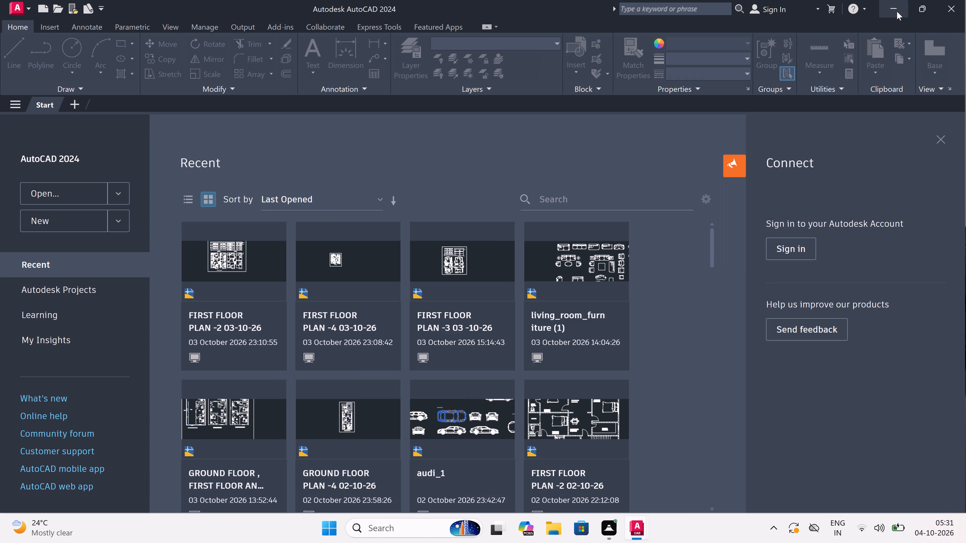
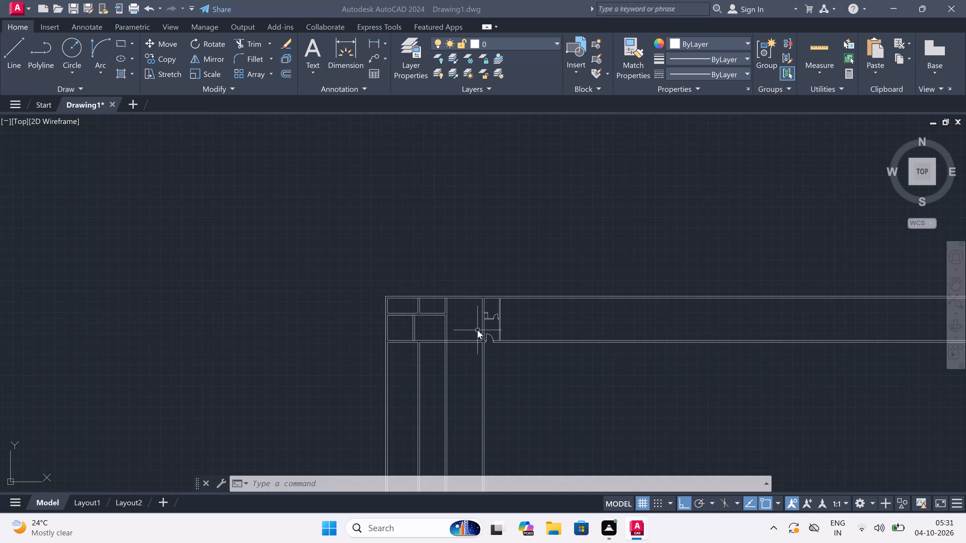
# Draw a jamb across the horizontal wall just west of the existing 3' door's wall junction, with a 2" return and a 3' door leaf upward.
pyautogui.scroll(4, 477, 330)
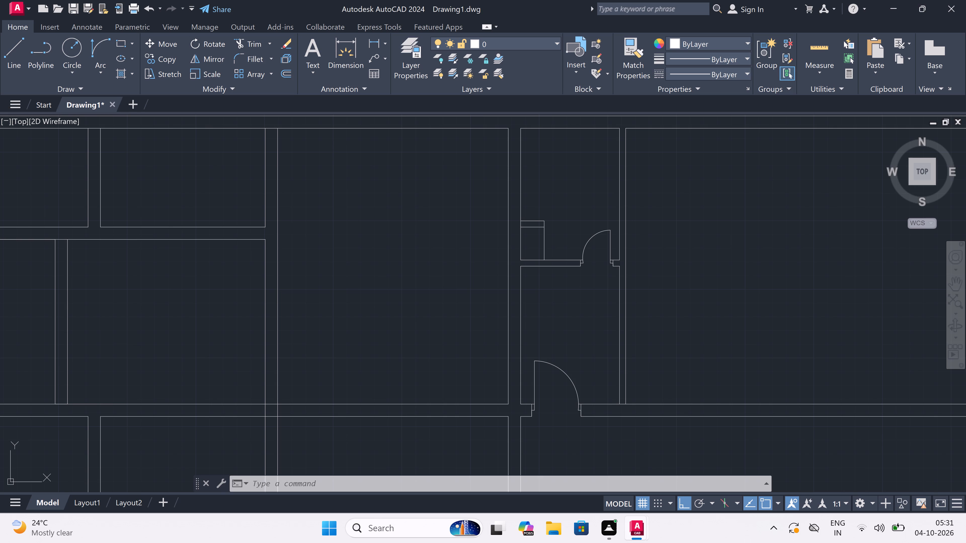
pyautogui.scroll(-2, 422, 216)
pyautogui.scroll(1, 414, 236)
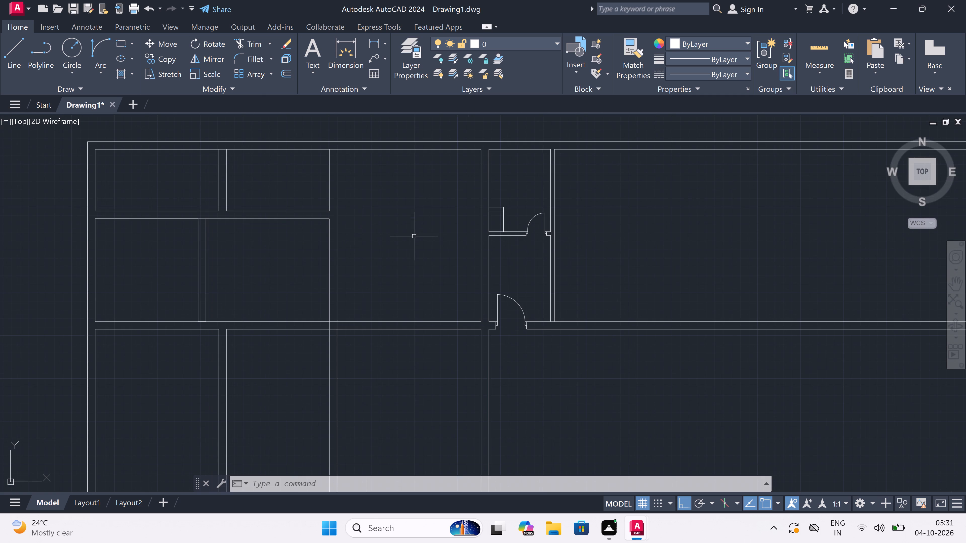
pyautogui.write('l')
pyautogui.press('space')
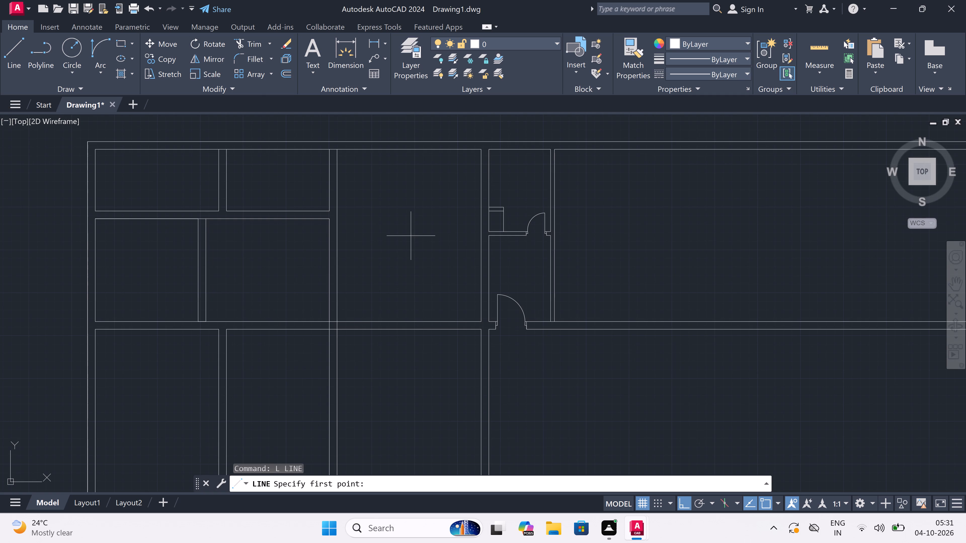
pyautogui.scroll(2, 466, 352)
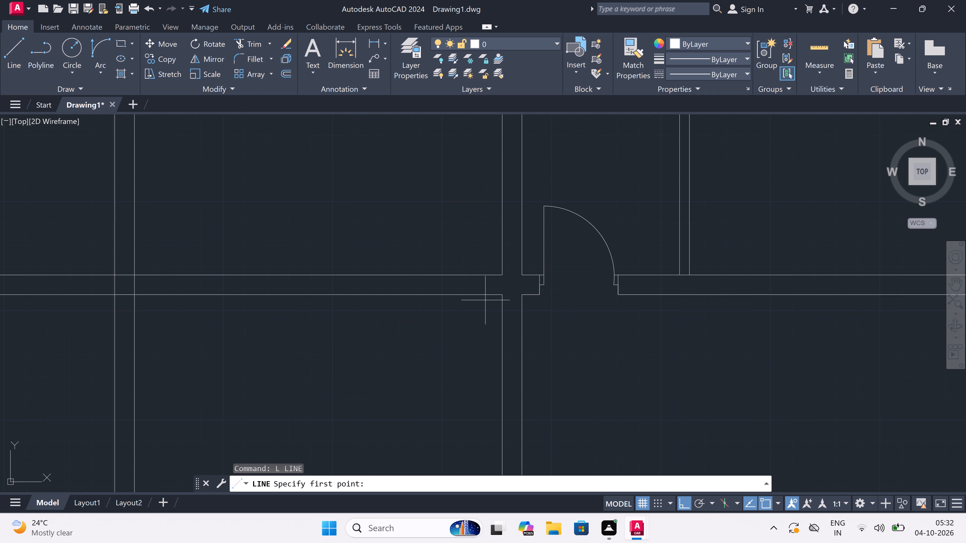
pyautogui.click(488, 293)
pyautogui.click(490, 275)
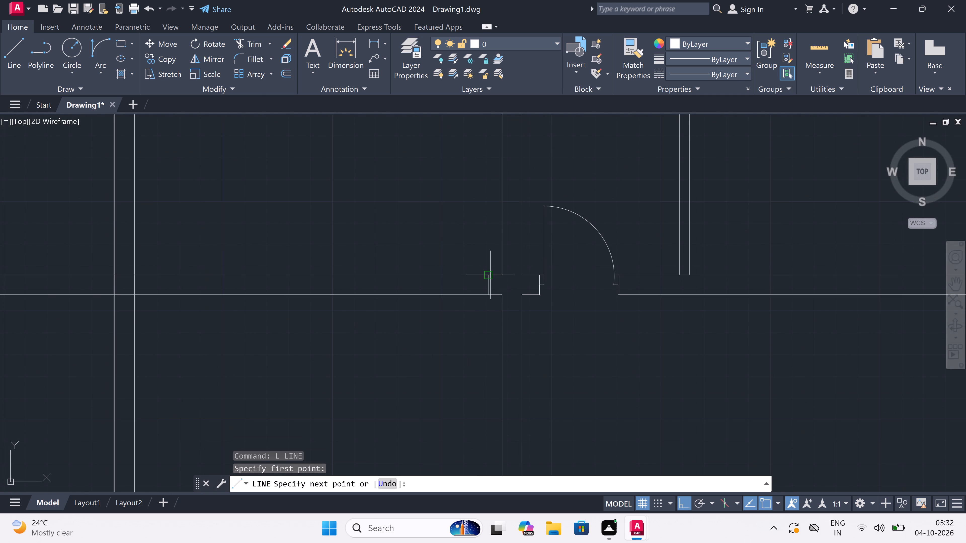
pyautogui.click(488, 286)
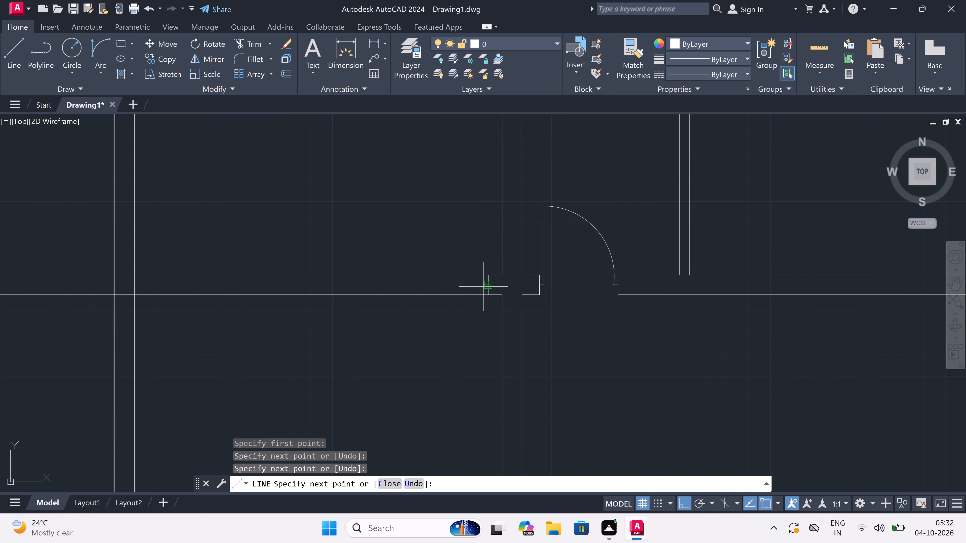
pyautogui.write('2"')
pyautogui.press('space')
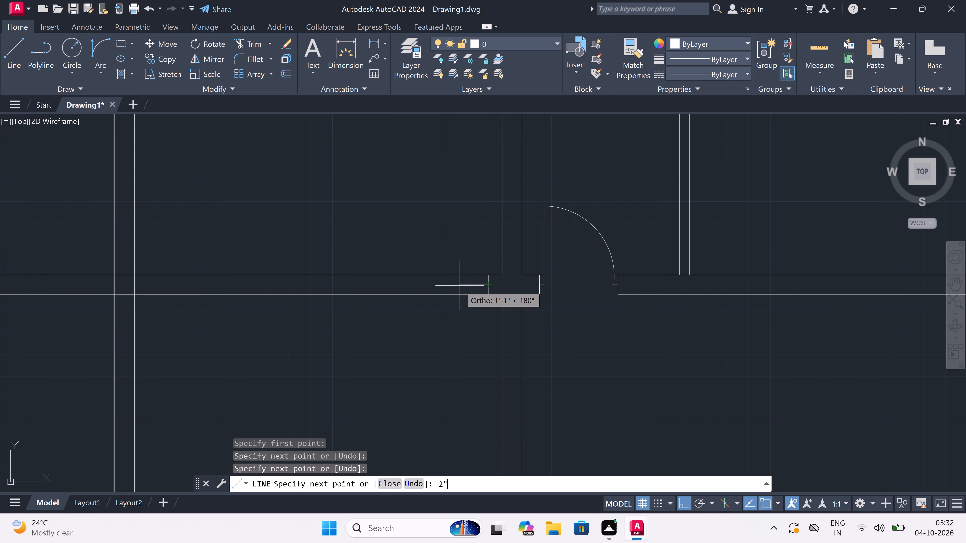
pyautogui.write("3'")
pyautogui.press('space')
pyautogui.press('Escape')
# Draw the opposite jamb across the same wall west of the new leaf, with a 2" return from its midpoint toward the opening.
pyautogui.press('space')
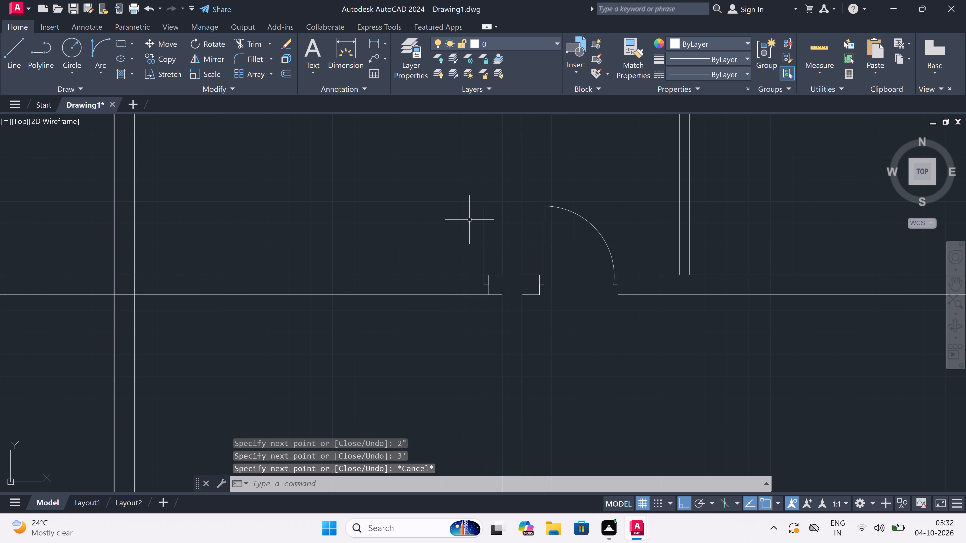
pyautogui.click(418, 273)
pyautogui.doubleClick(416, 291)
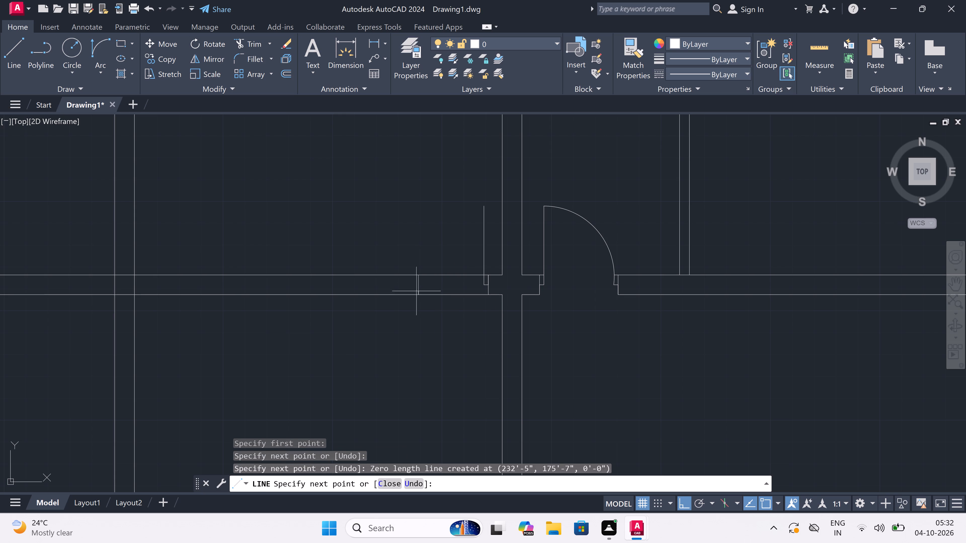
pyautogui.click(417, 284)
pyautogui.write('2"')
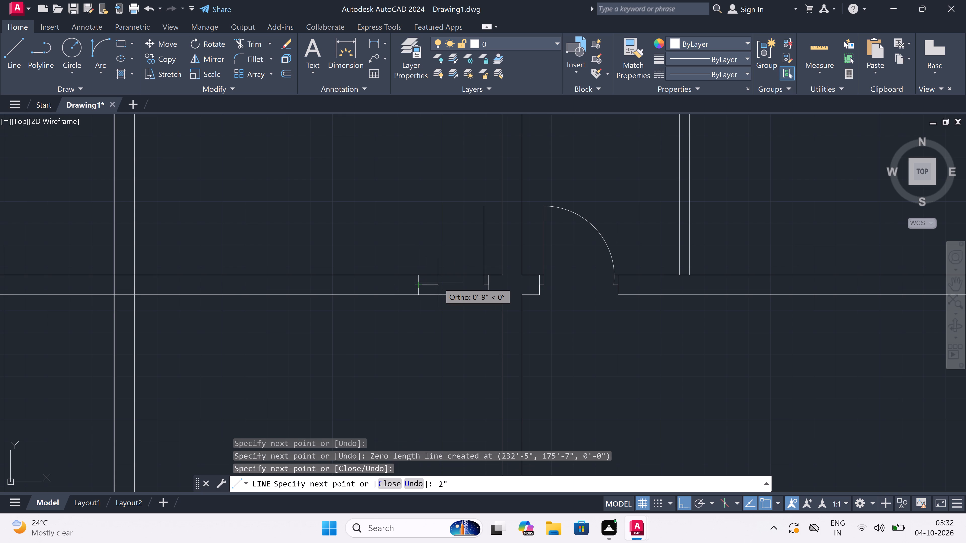
pyautogui.press('space')
pyautogui.press('Escape')
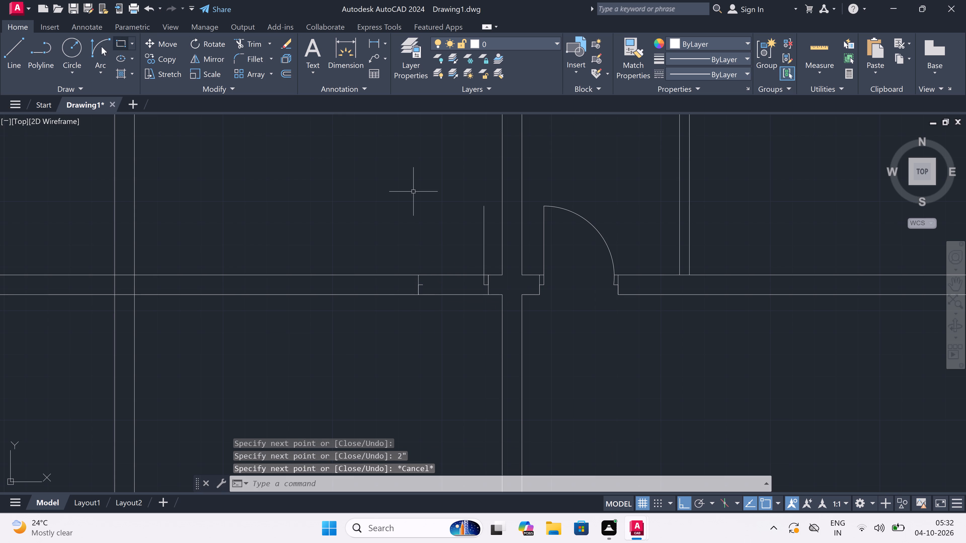
# Draw the door swing as a start-end-direction arc from the top of the 3' leaf to the opposite jamb's return.
pyautogui.doubleClick(94, 45)
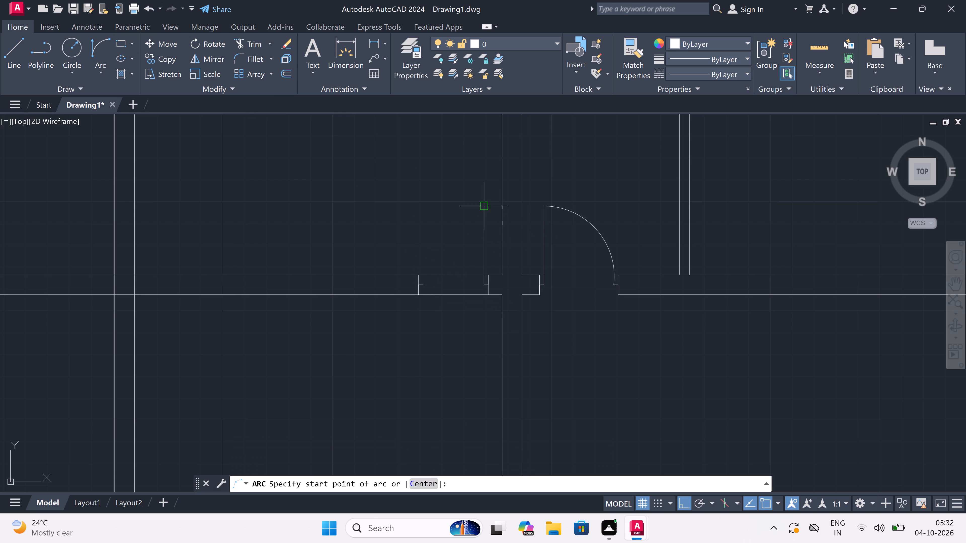
pyautogui.click(481, 204)
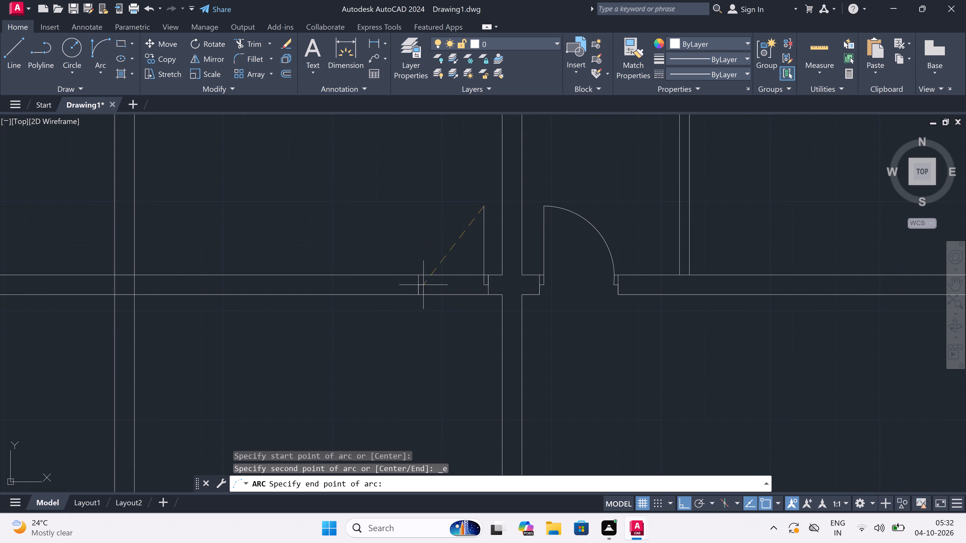
pyautogui.scroll(2, 432, 277)
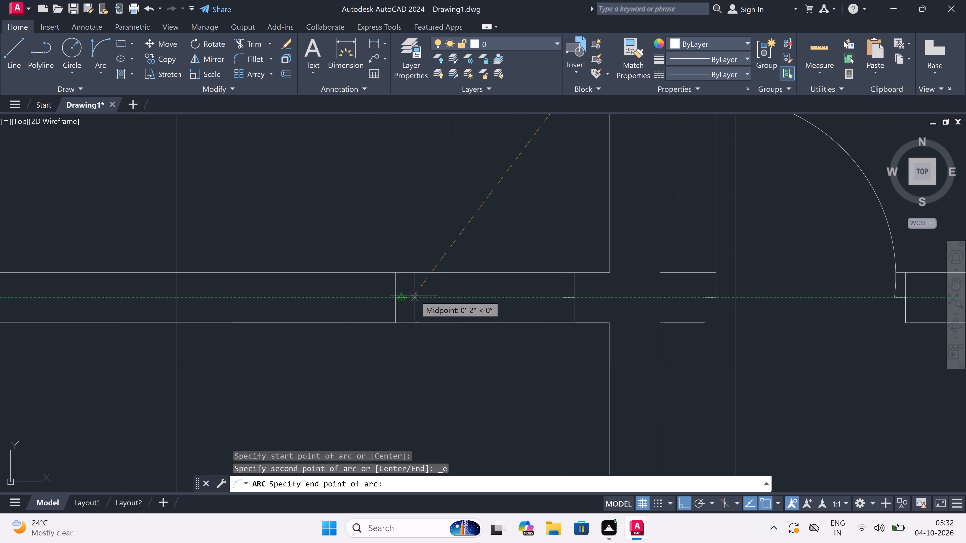
pyautogui.click(410, 296)
pyautogui.click(367, 211)
pyautogui.scroll(-3, 367, 211)
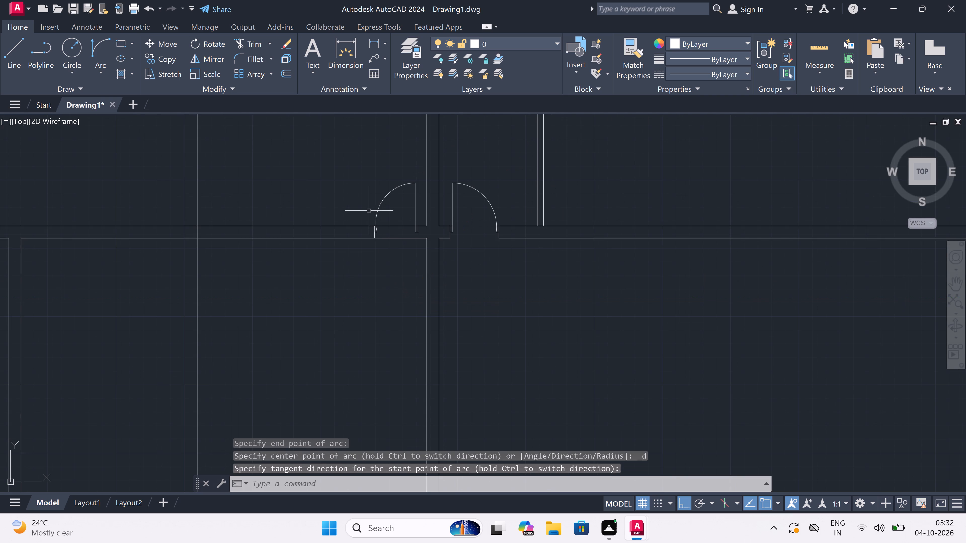
pyautogui.press('Escape')
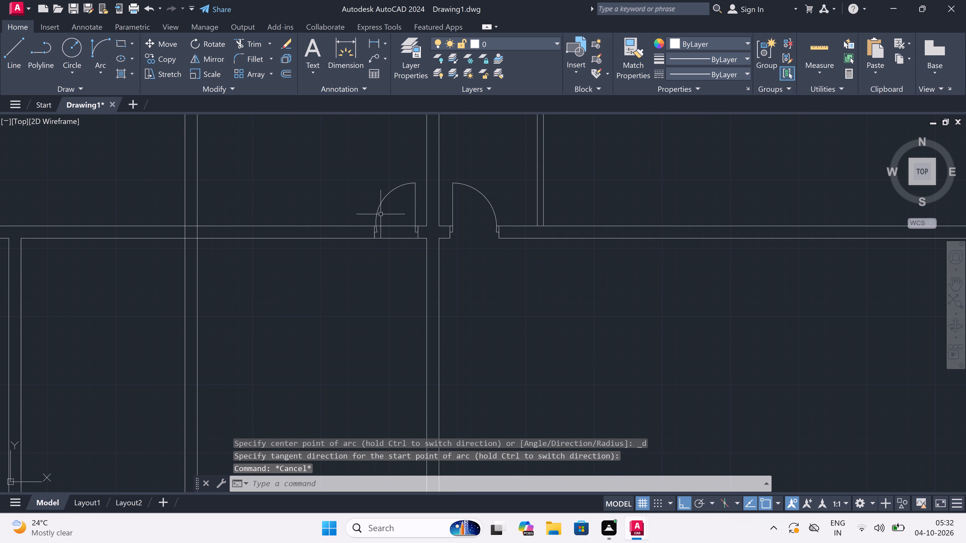
# Trim both wall lines between the jambs of the new 3' door to clear its opening.
pyautogui.write('tr')
pyautogui.press('space')
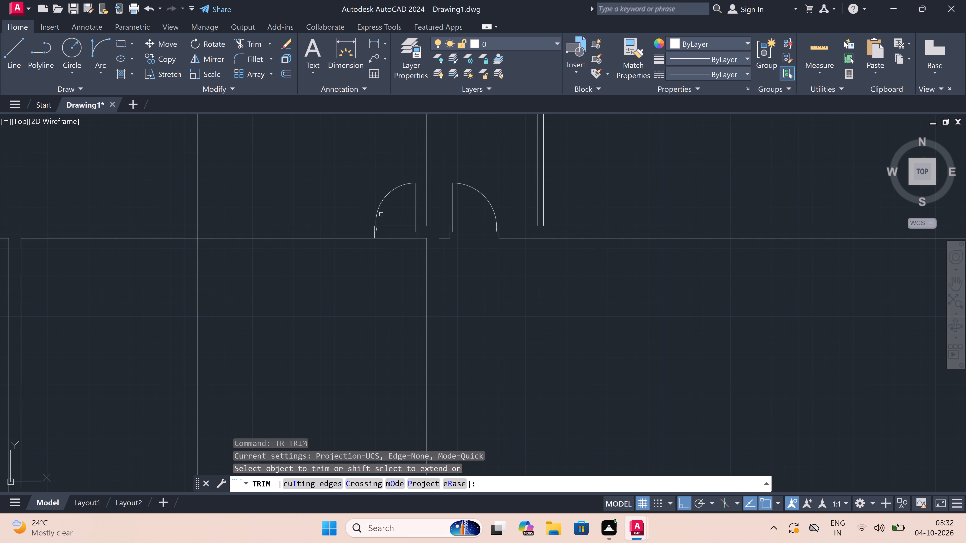
pyautogui.doubleClick(387, 217)
pyautogui.click(379, 271)
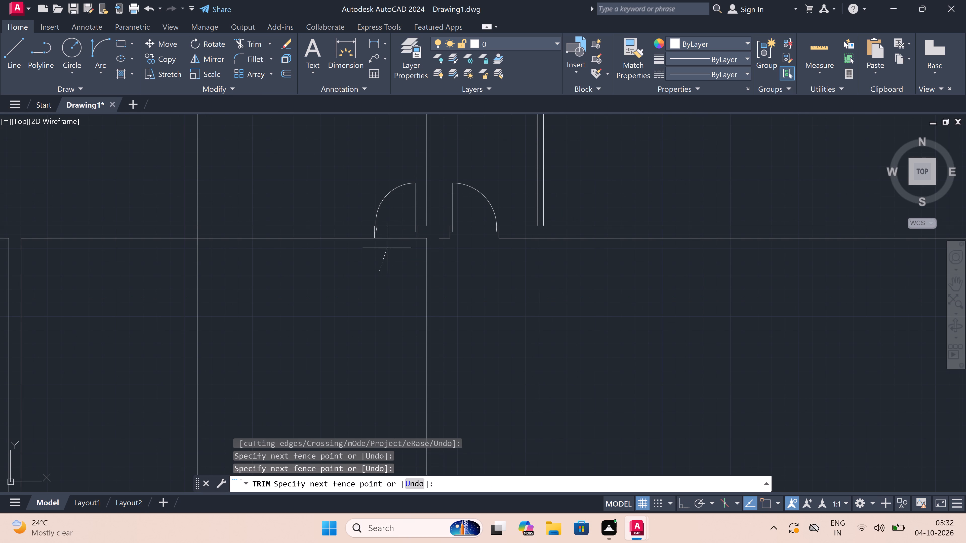
pyautogui.click(401, 216)
pyautogui.scroll(-5, 401, 218)
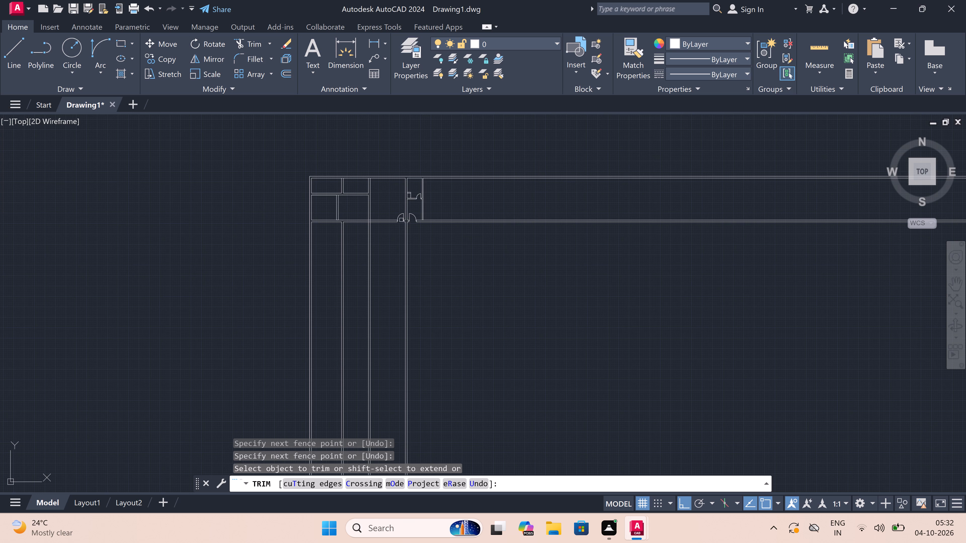
pyautogui.scroll(3, 277, 160)
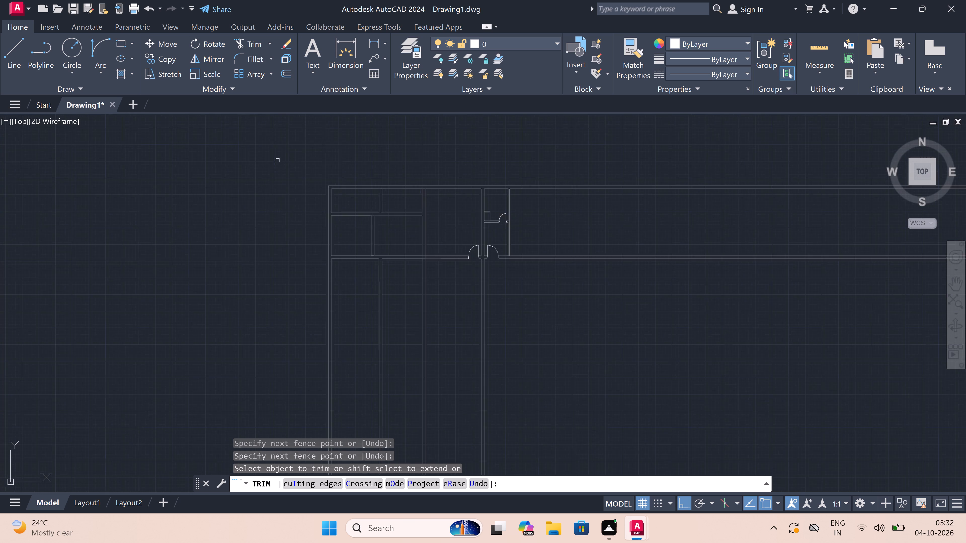
pyautogui.press('Escape')
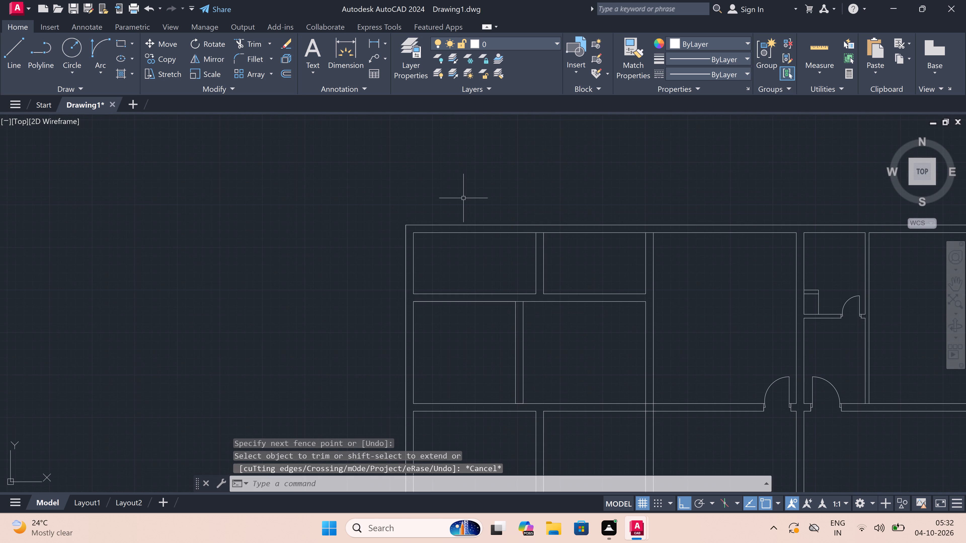
# Draw a jamb through the wall beneath the second small top room, near its west corner, with a 2" return and a 2' leaf upward.
pyautogui.write('l')
pyautogui.press('space')
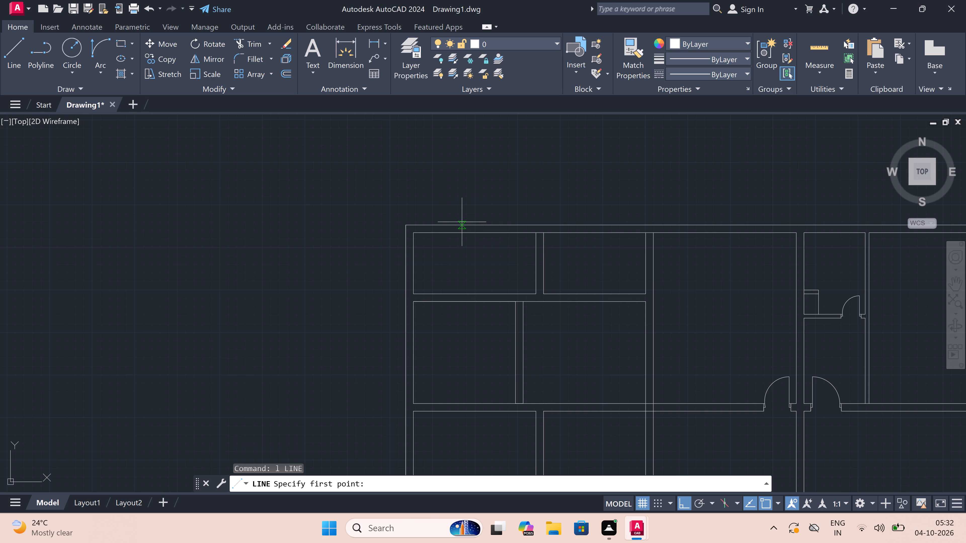
pyautogui.scroll(-1, 462, 222)
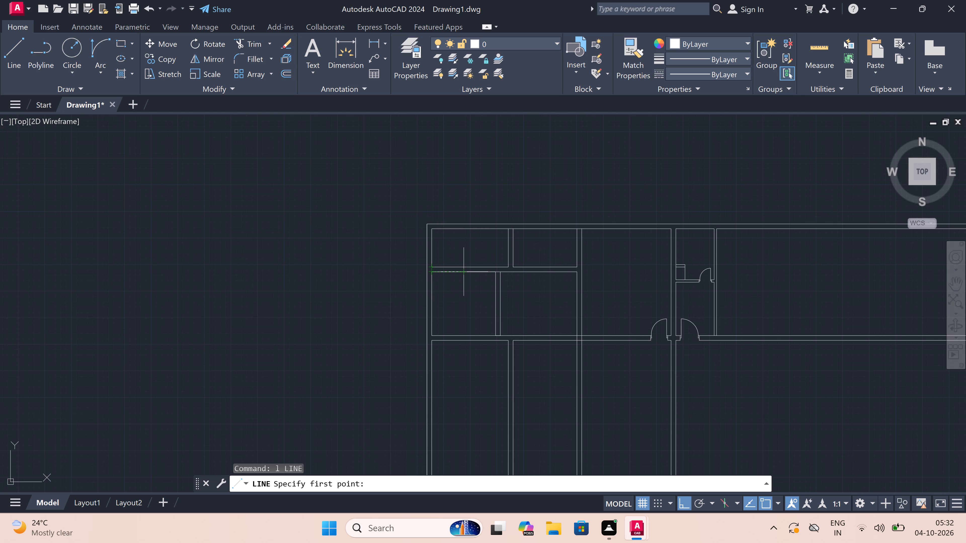
pyautogui.scroll(-1, 518, 274)
pyautogui.scroll(1, 528, 262)
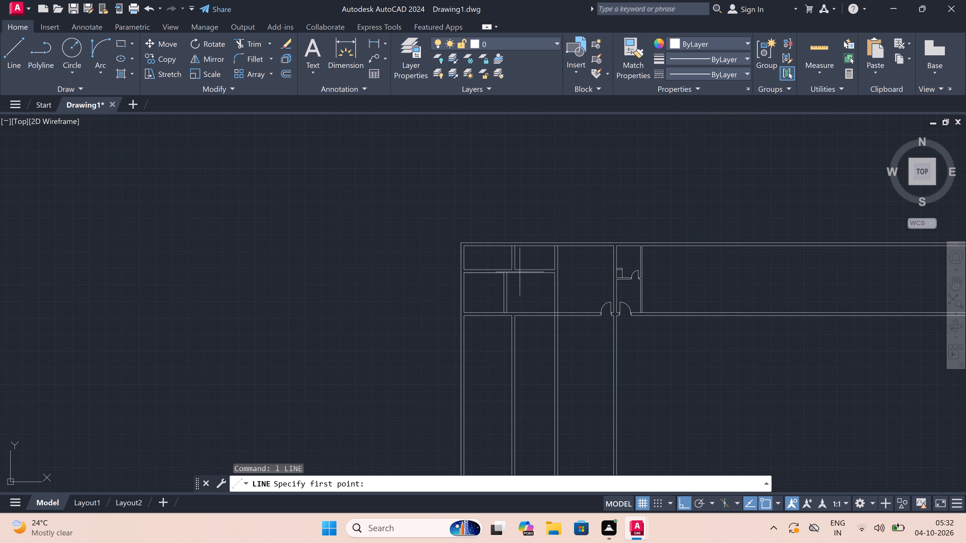
pyautogui.scroll(4, 527, 262)
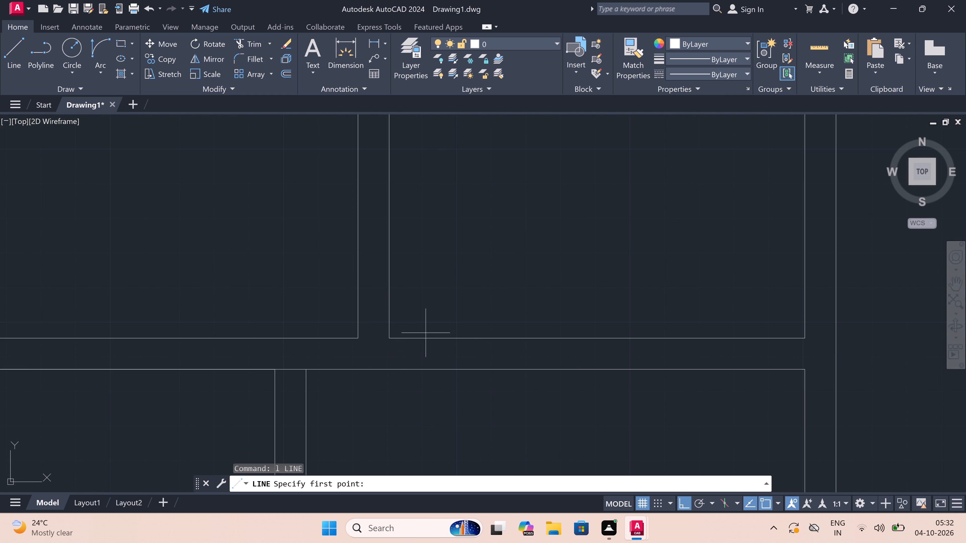
pyautogui.click(412, 338)
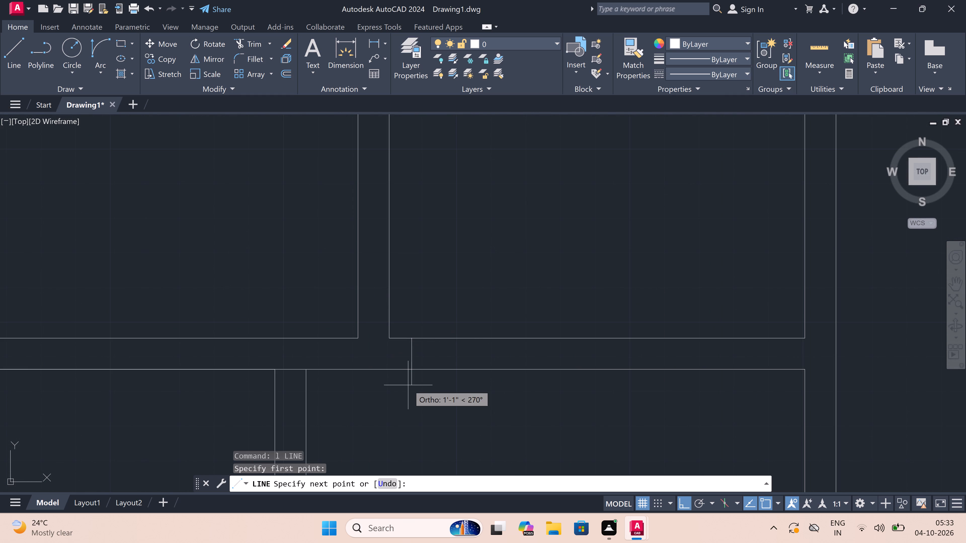
pyautogui.click(412, 373)
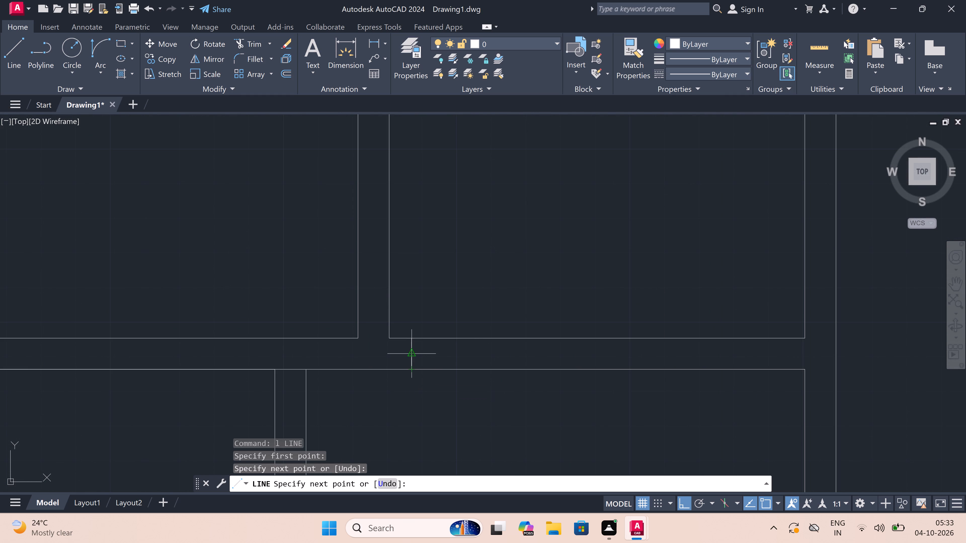
pyautogui.click(412, 355)
pyautogui.write('2"')
pyautogui.press('space')
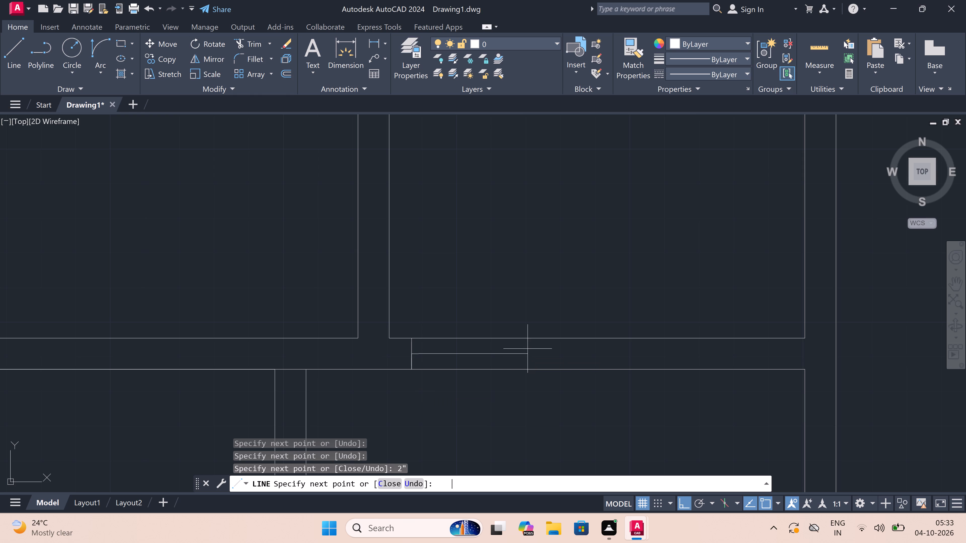
pyautogui.write("2'")
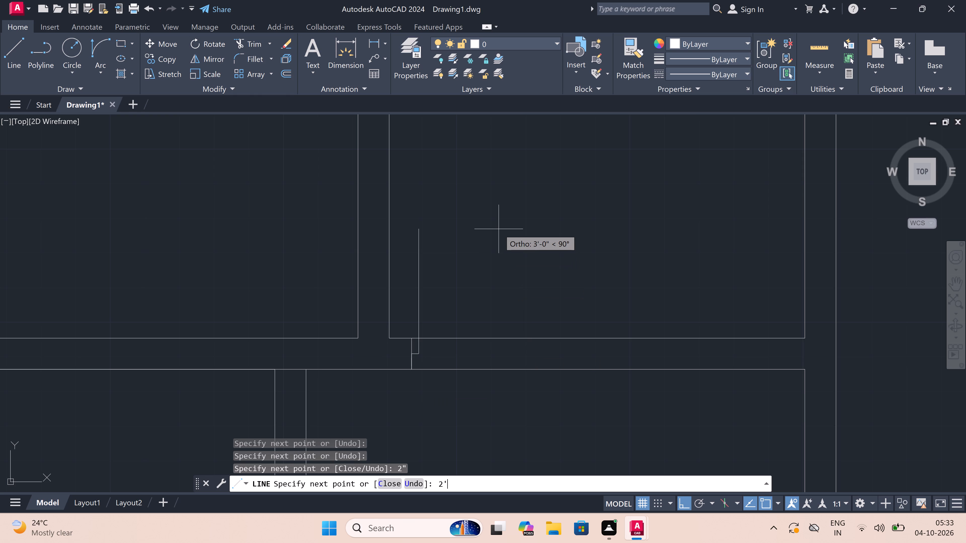
pyautogui.press('space')
pyautogui.press('Escape')
# Draw the opposite jamb across that wall east of the 2' leaf, with a 2" return from its midpoint toward the opening.
pyautogui.press('space')
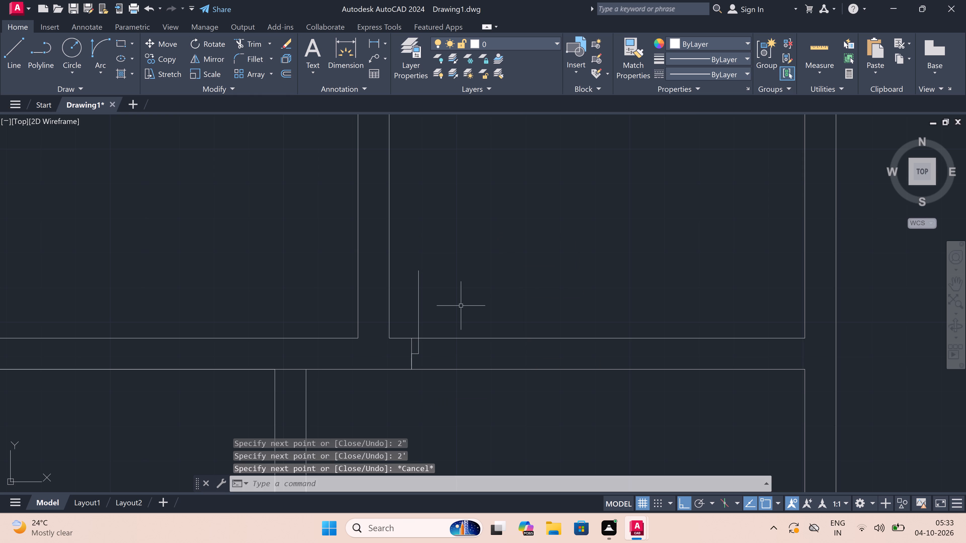
pyautogui.click(500, 335)
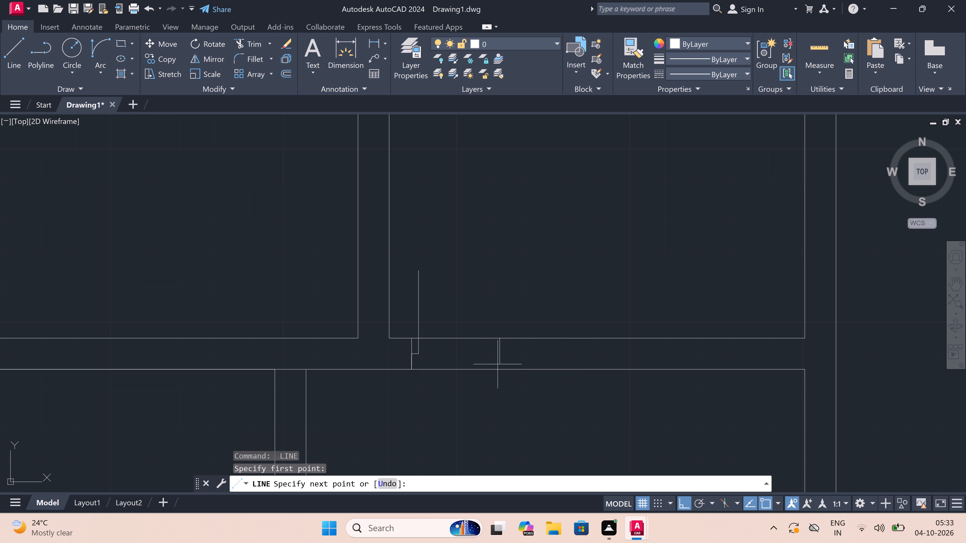
pyautogui.click(498, 369)
pyautogui.click(499, 351)
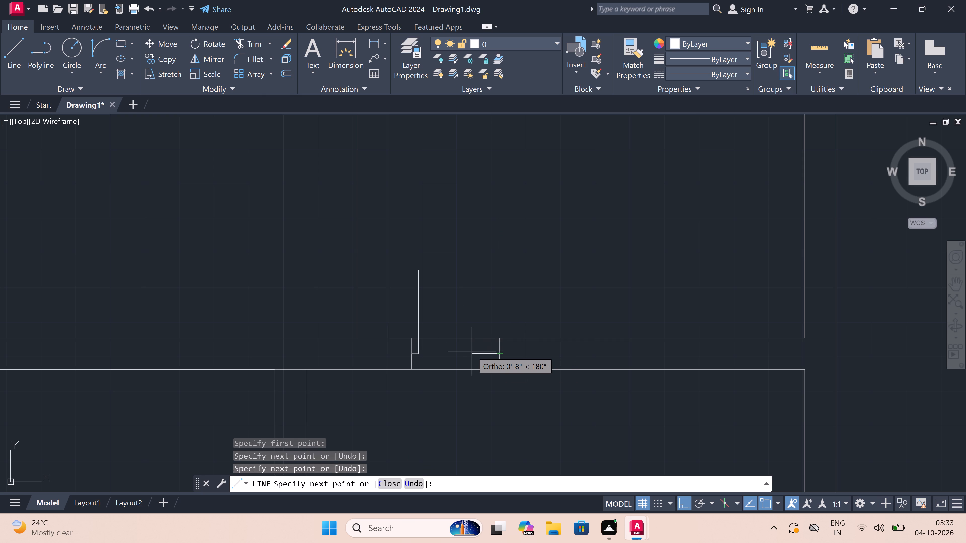
pyautogui.write('2"')
pyautogui.press('space')
pyautogui.press('Escape')
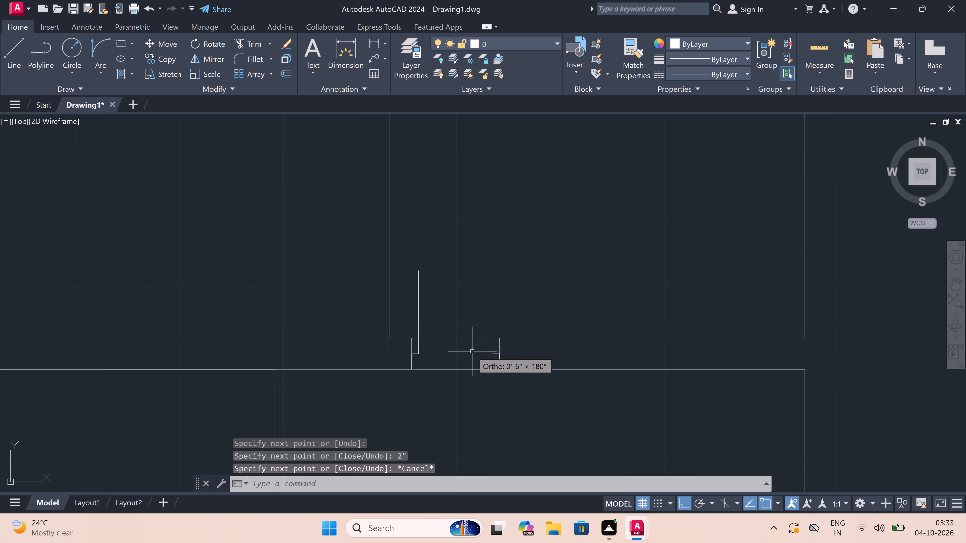
# Draw the door swing as a start-end-direction arc from the top of the 2' leaf to the opposite jamb's return.
pyautogui.click(96, 43)
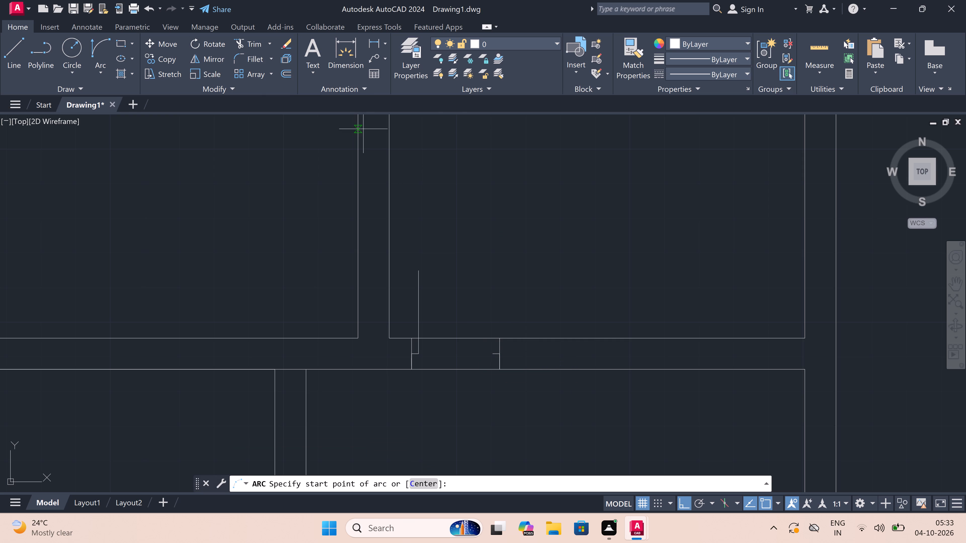
pyautogui.click(416, 268)
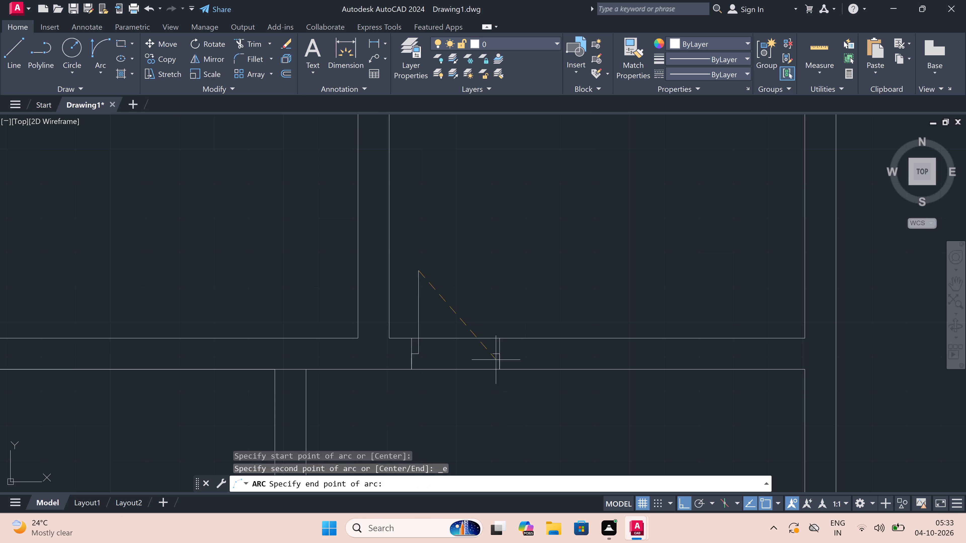
pyautogui.doubleClick(490, 352)
pyautogui.click(527, 259)
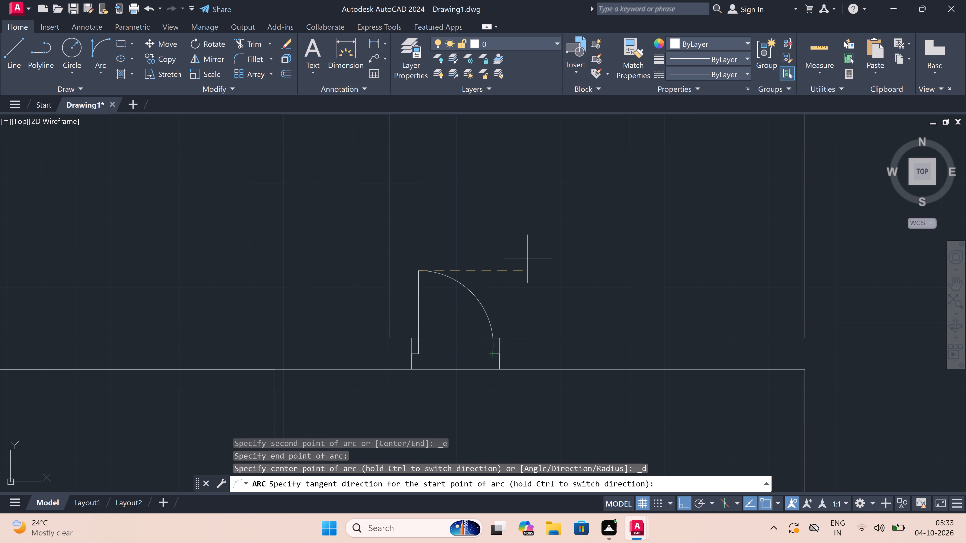
# Trim both wall lines between the jambs of the 2' door to clear its opening.
pyautogui.press('t')
pyautogui.press('r')
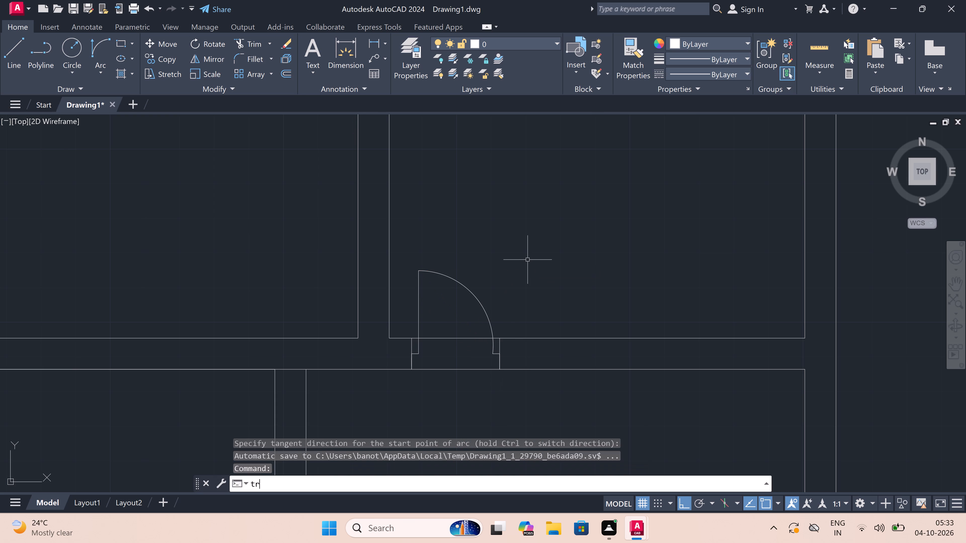
pyautogui.scroll(-2, 528, 260)
pyautogui.scroll(2, 501, 289)
pyautogui.press('space')
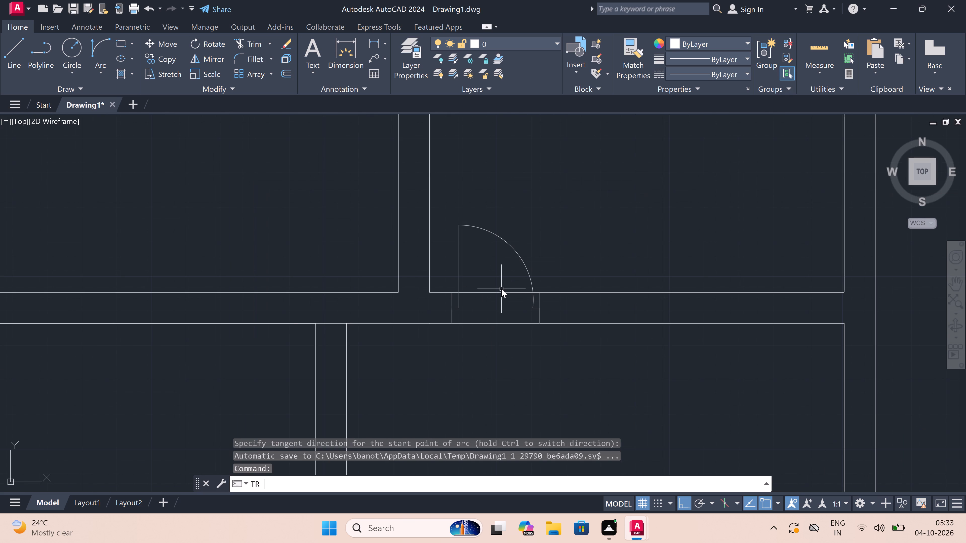
pyautogui.click(498, 285)
pyautogui.click(497, 371)
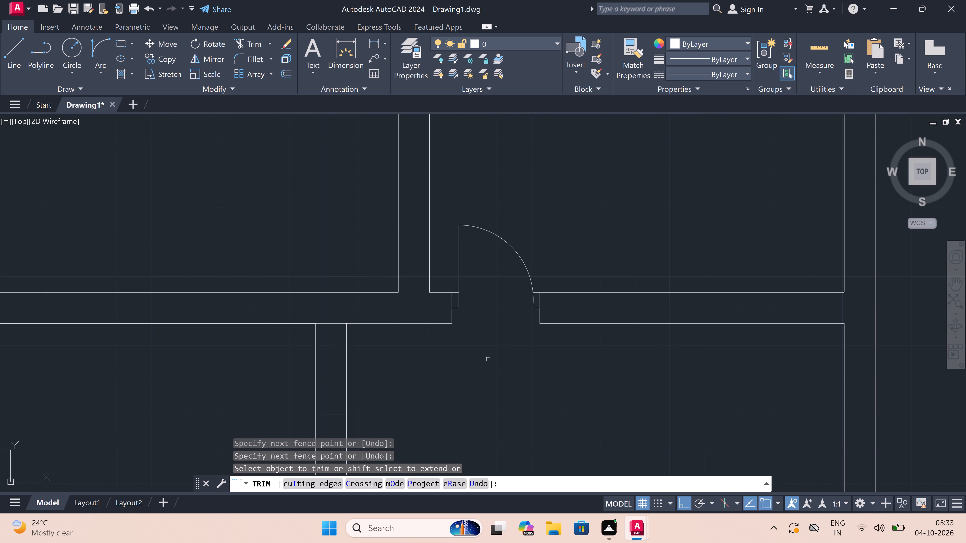
pyautogui.press('Escape')
# Trim the horizontal wall lines crossing the upper and lower ends of the partition southwest of the 2' door to open both junctions.
pyautogui.scroll(-3, 456, 310)
pyautogui.scroll(3, 380, 319)
pyautogui.press('space')
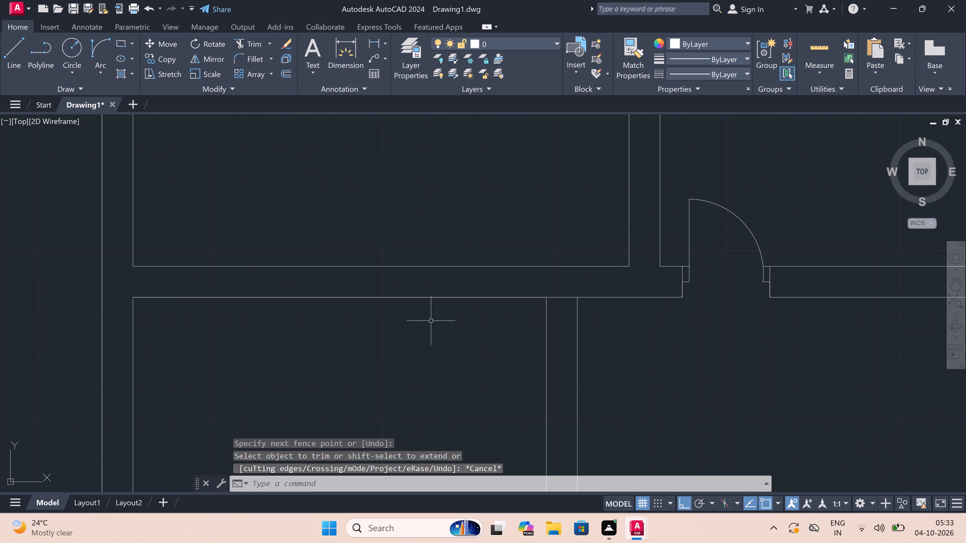
pyautogui.click(557, 301)
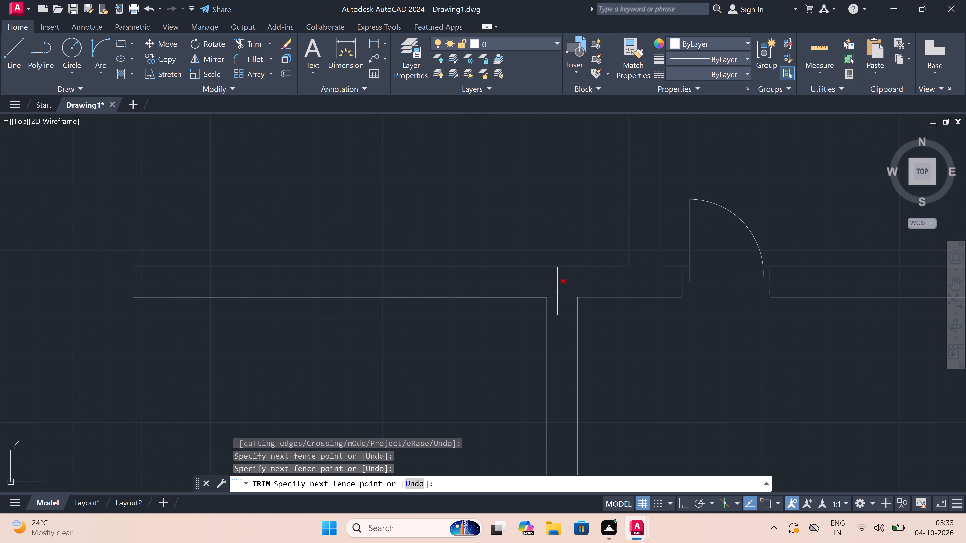
pyautogui.click(557, 285)
pyautogui.scroll(-4, 557, 285)
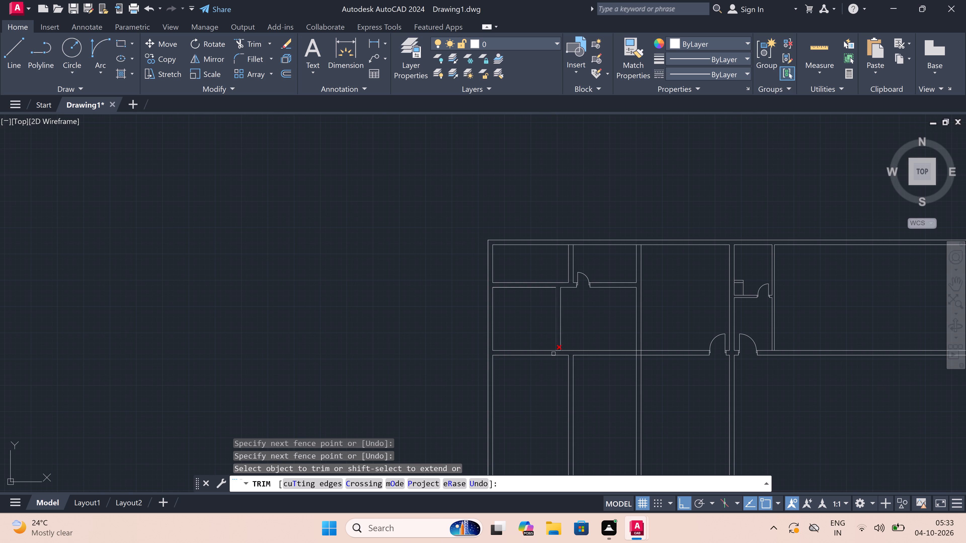
pyautogui.scroll(1, 553, 355)
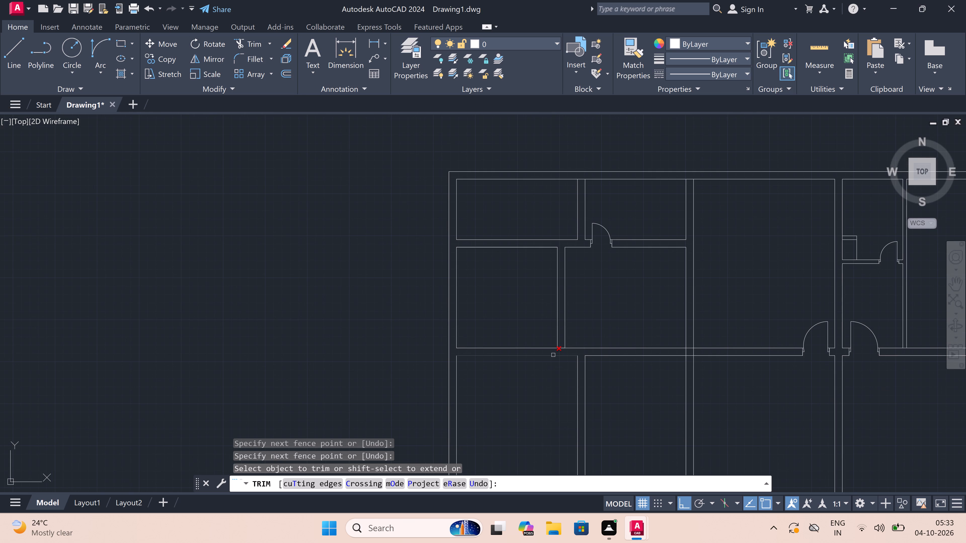
pyautogui.scroll(3, 553, 355)
pyautogui.doubleClick(586, 332)
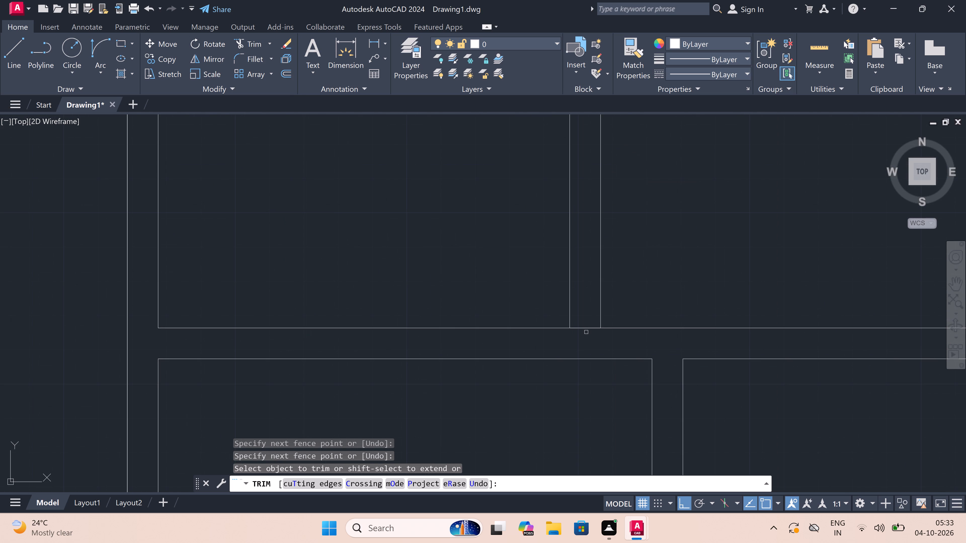
pyautogui.click(581, 311)
pyautogui.press('Escape')
# Draw a line straight across that partition's thickness, a short distance below its upper junction.
pyautogui.scroll(-4, 325, 360)
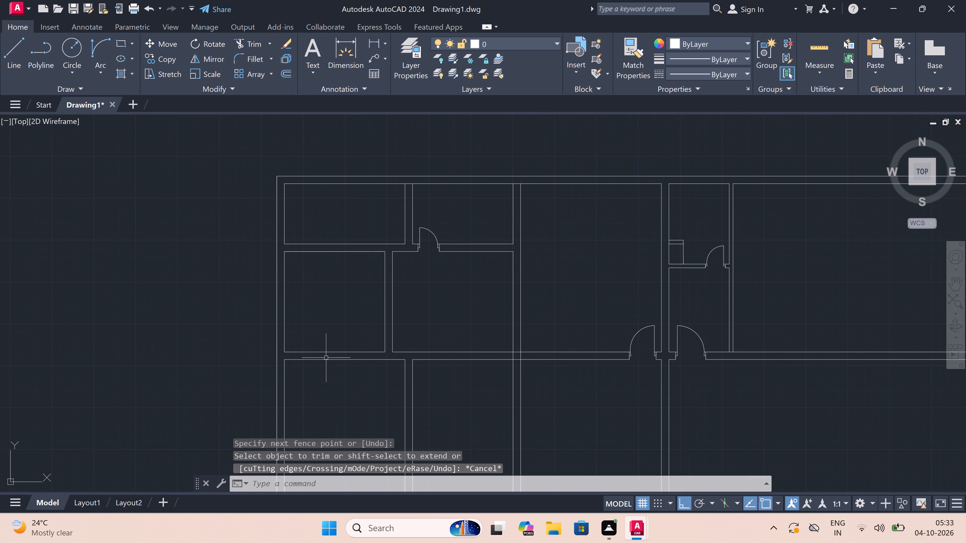
pyautogui.scroll(2, 372, 330)
pyautogui.scroll(-3, 387, 320)
pyautogui.scroll(2, 396, 298)
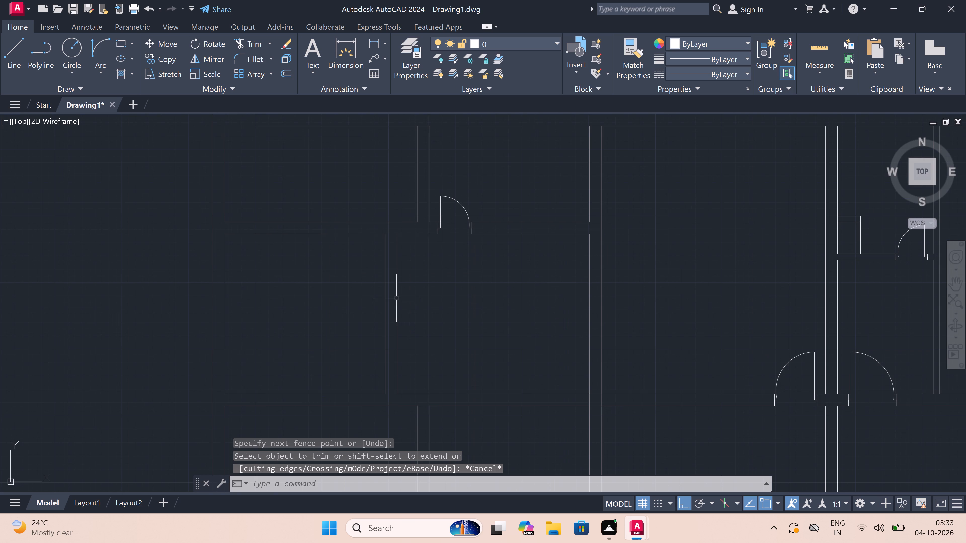
pyautogui.press('l')
pyautogui.press('space')
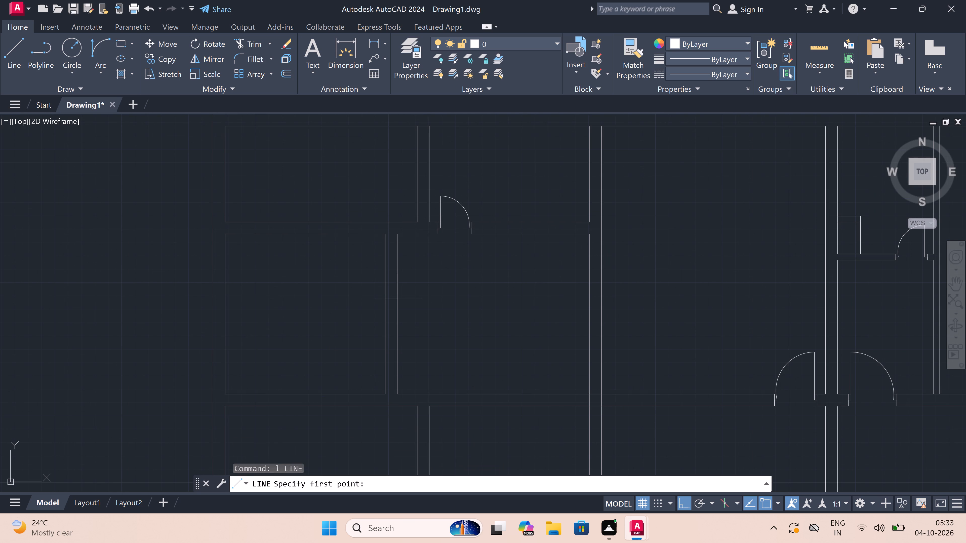
pyautogui.click(397, 269)
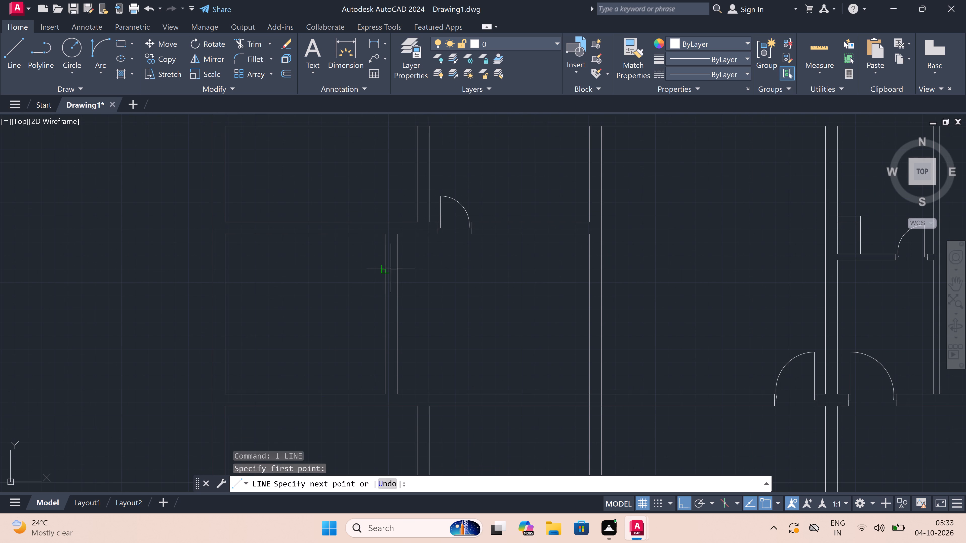
pyautogui.click(382, 266)
pyautogui.press('Escape')
# Draw a second line across the same partition's thickness, a short distance above its lower junction.
pyautogui.press('space')
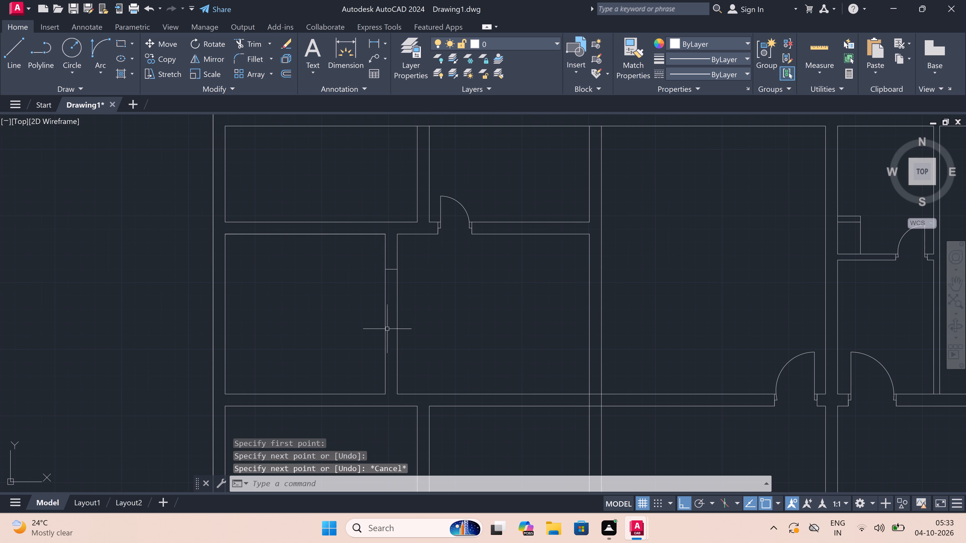
pyautogui.click(395, 349)
pyautogui.click(378, 349)
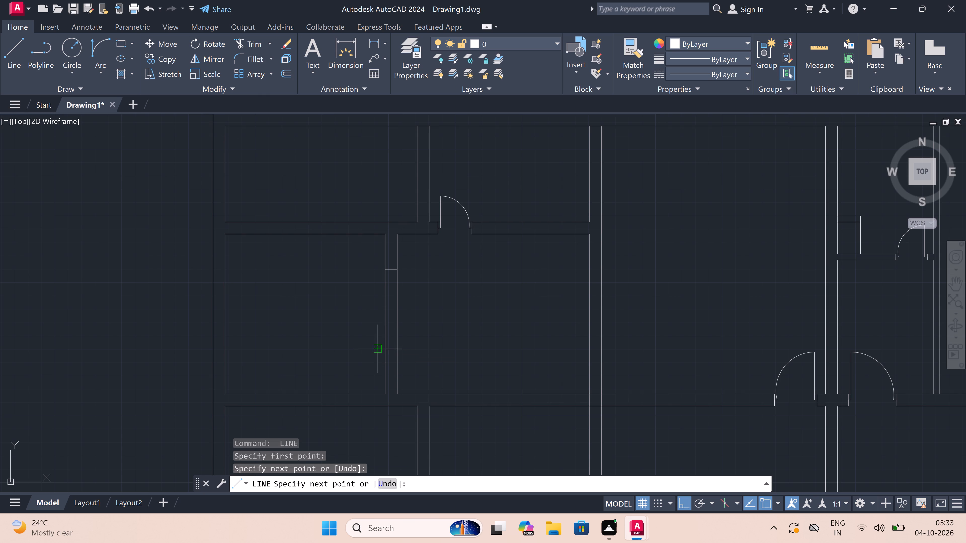
pyautogui.hotkey('ctrl', 'z')
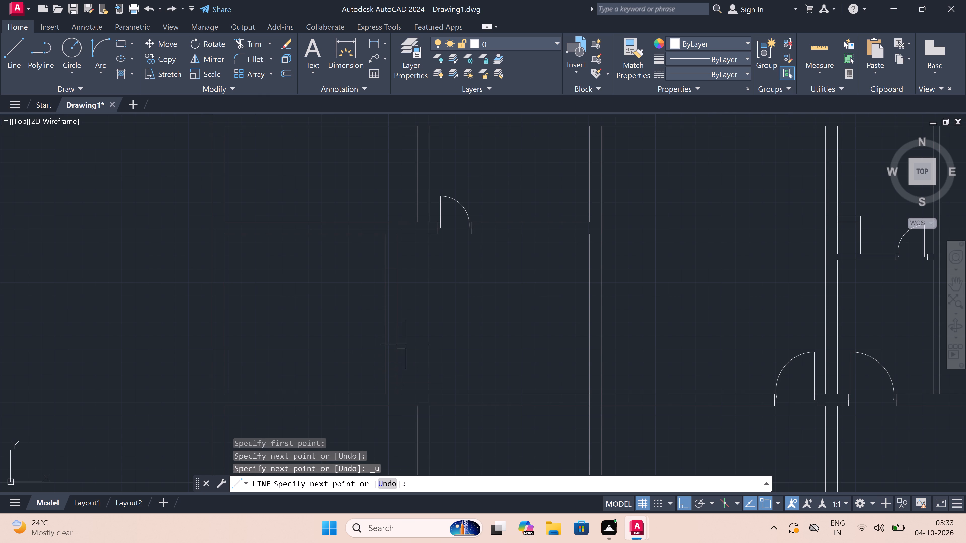
pyautogui.scroll(3, 384, 349)
pyautogui.click(384, 349)
pyautogui.press('Escape')
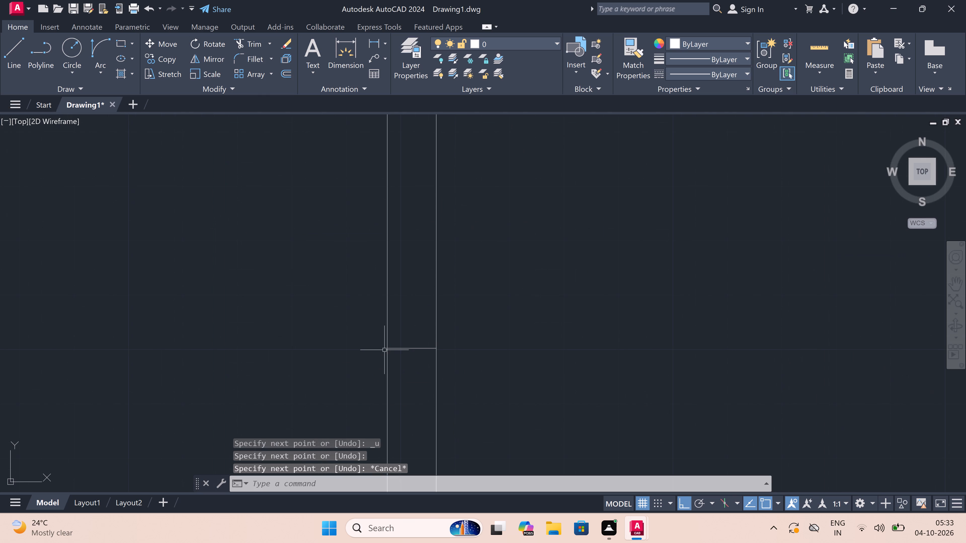
# Trim both partition lines between the two cross lines to form a doorless opening.
pyautogui.write('tr')
pyautogui.press('space')
pyautogui.scroll(-3, 384, 350)
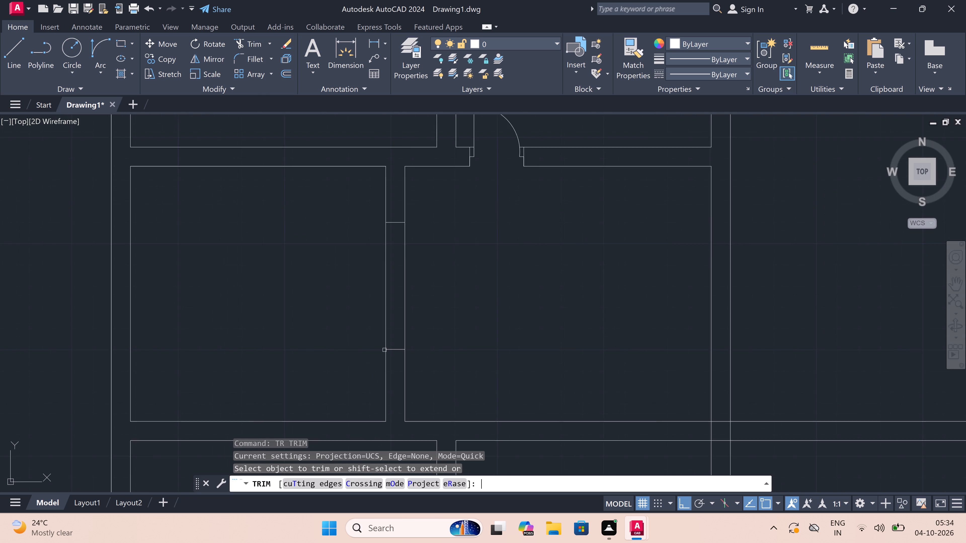
pyautogui.click(367, 328)
pyautogui.click(521, 300)
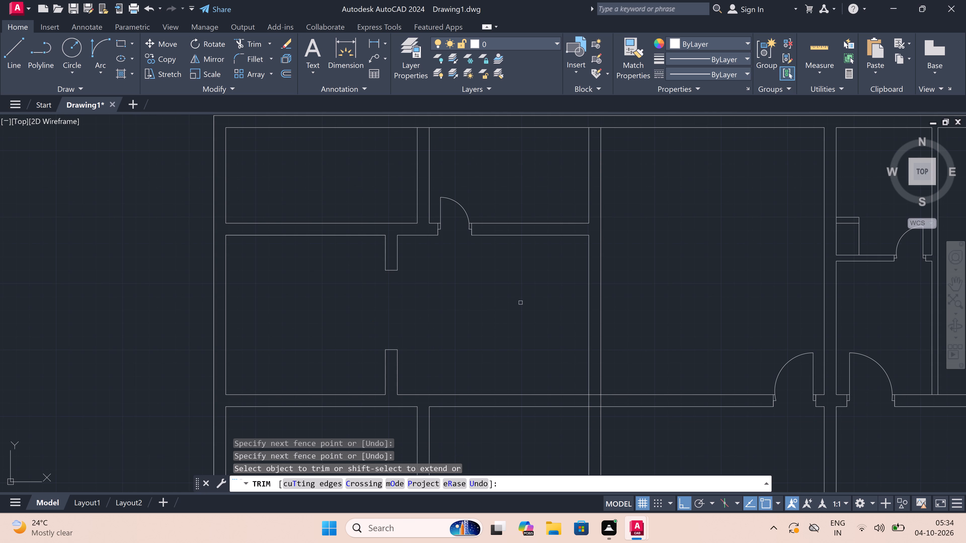
pyautogui.press('Escape')
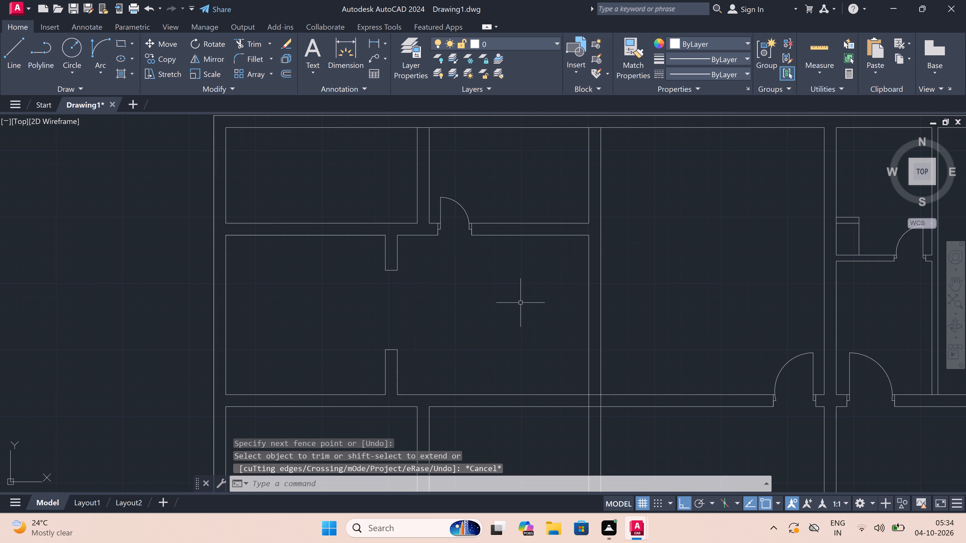
# Draw a 3' window in the northwest room's west outer wall, with a centre line running south from the upper cross line's midpoint and a closing cross line.
pyautogui.scroll(-1, 520, 303)
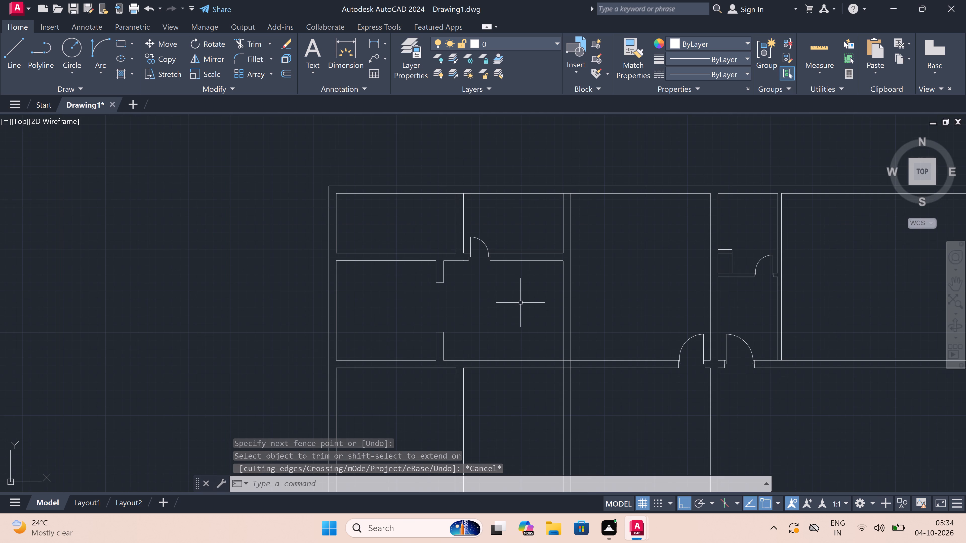
pyautogui.scroll(-1, 520, 303)
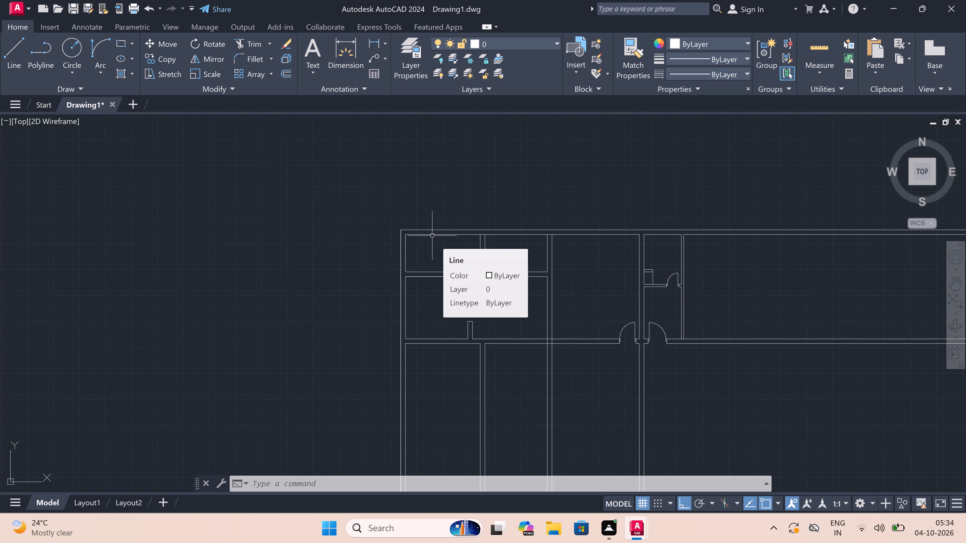
pyautogui.scroll(1, 432, 236)
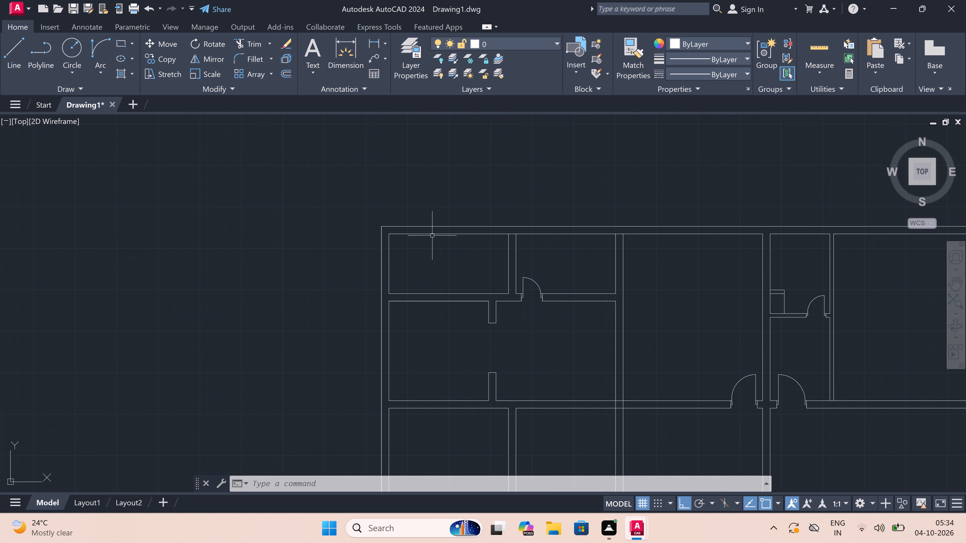
pyautogui.press('l')
pyautogui.press('space')
pyautogui.scroll(2, 407, 241)
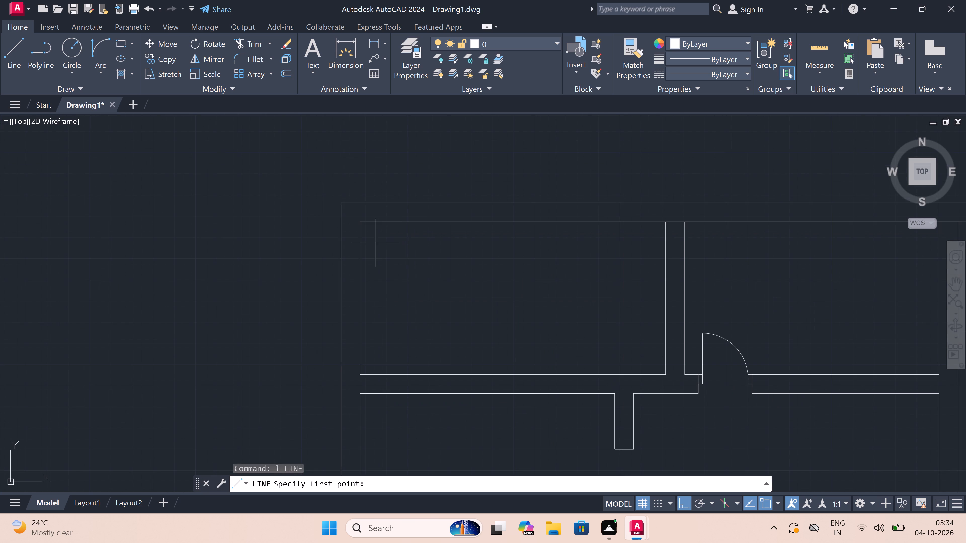
pyautogui.click(361, 244)
pyautogui.click(340, 244)
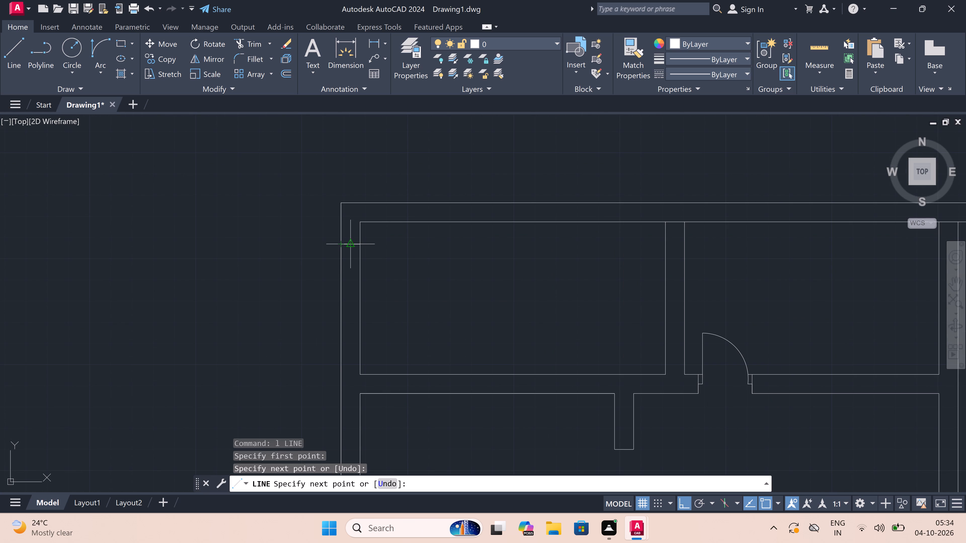
pyautogui.click(349, 245)
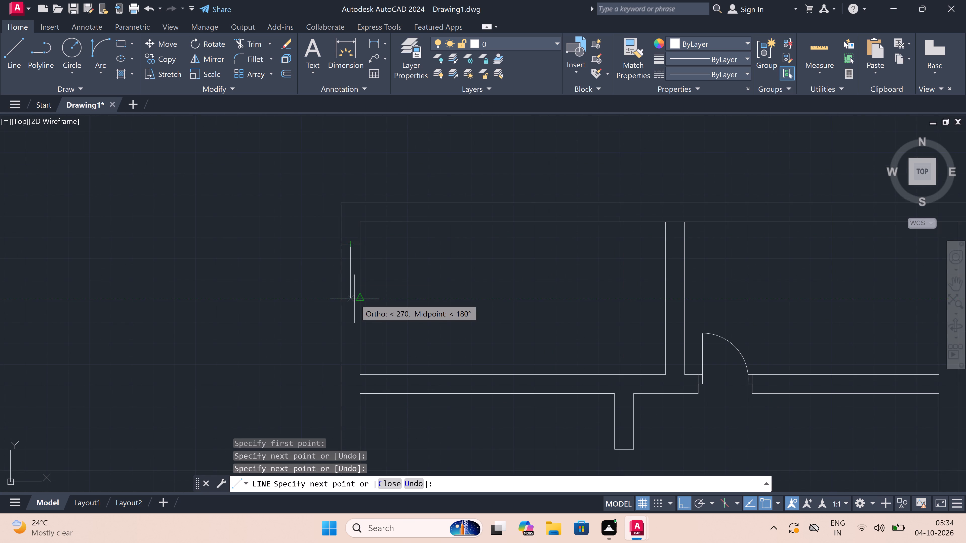
pyautogui.press('3')
pyautogui.press("'")
pyautogui.press('space')
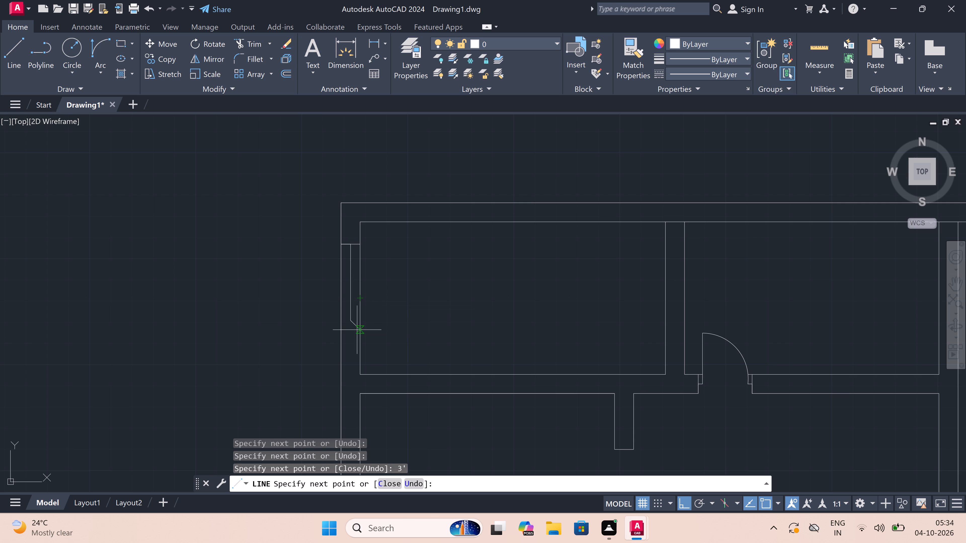
pyautogui.click(360, 318)
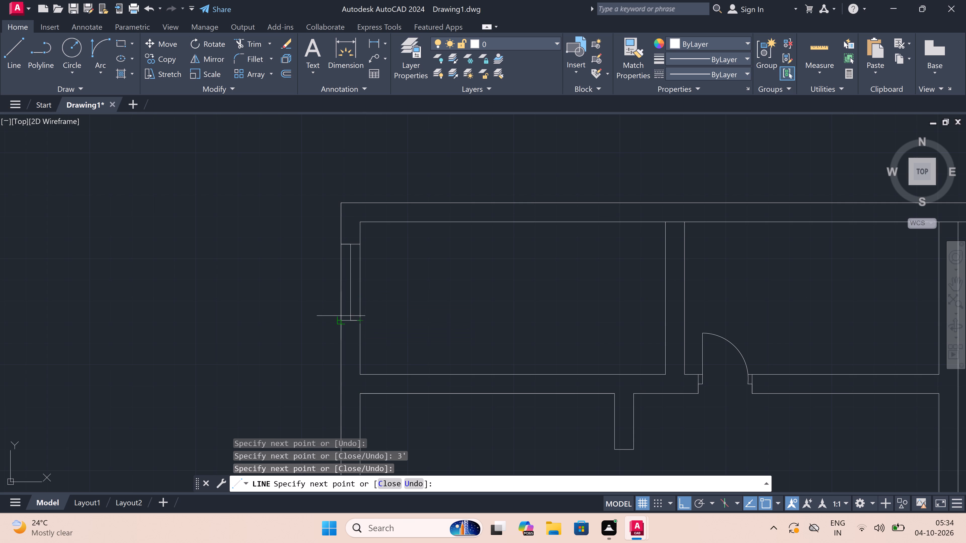
pyautogui.click(340, 318)
pyautogui.press('Escape')
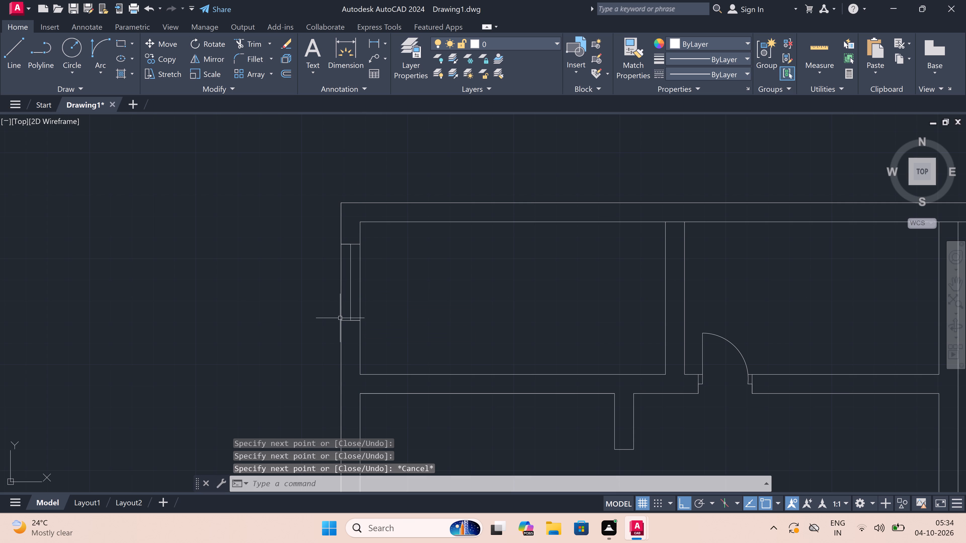
pyautogui.press('Escape')
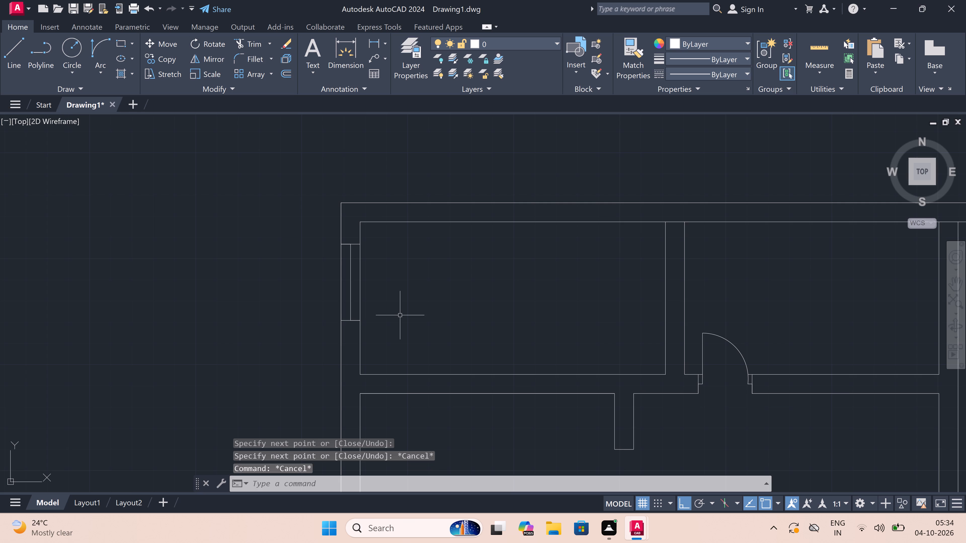
# Draw a cross line through the west outer wall below the northwest room, continuing from its midpoint with a 2" jamb north and 2' door leaf east.
pyautogui.press('space')
pyautogui.scroll(-2, 400, 314)
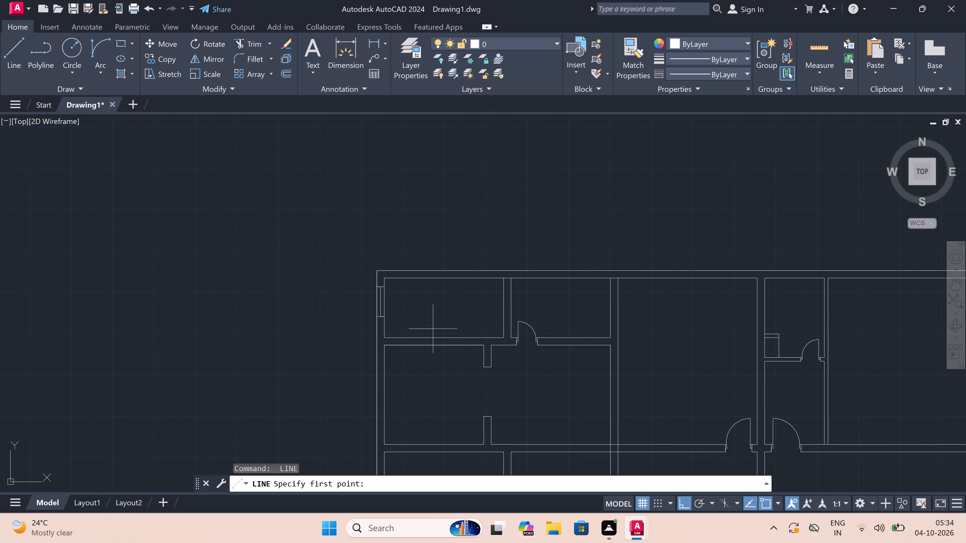
pyautogui.scroll(-2, 408, 329)
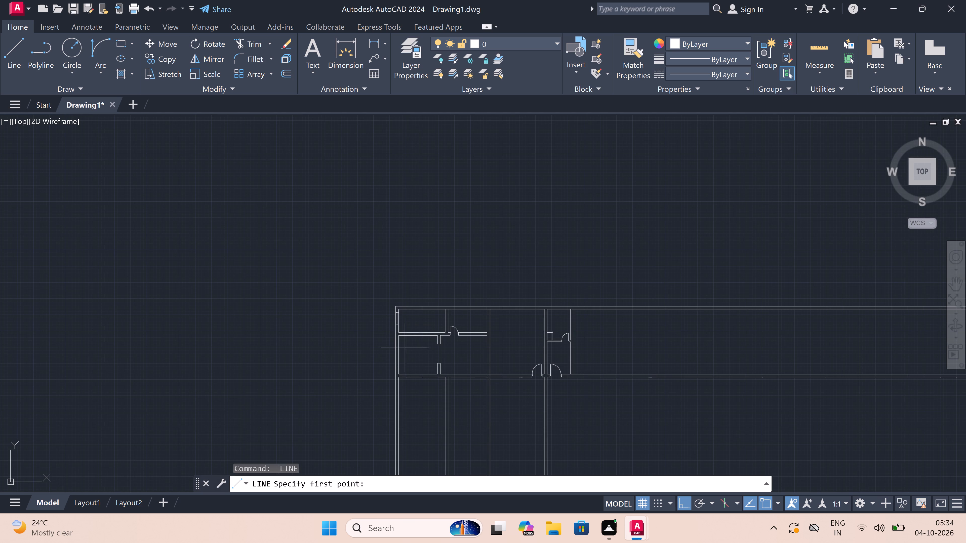
pyautogui.scroll(1, 400, 366)
pyautogui.scroll(2, 384, 384)
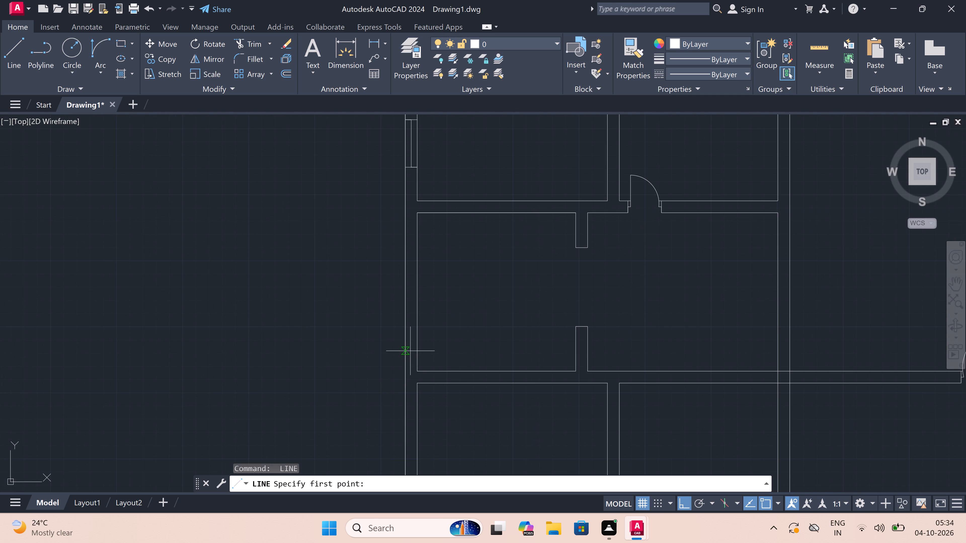
pyautogui.click(417, 345)
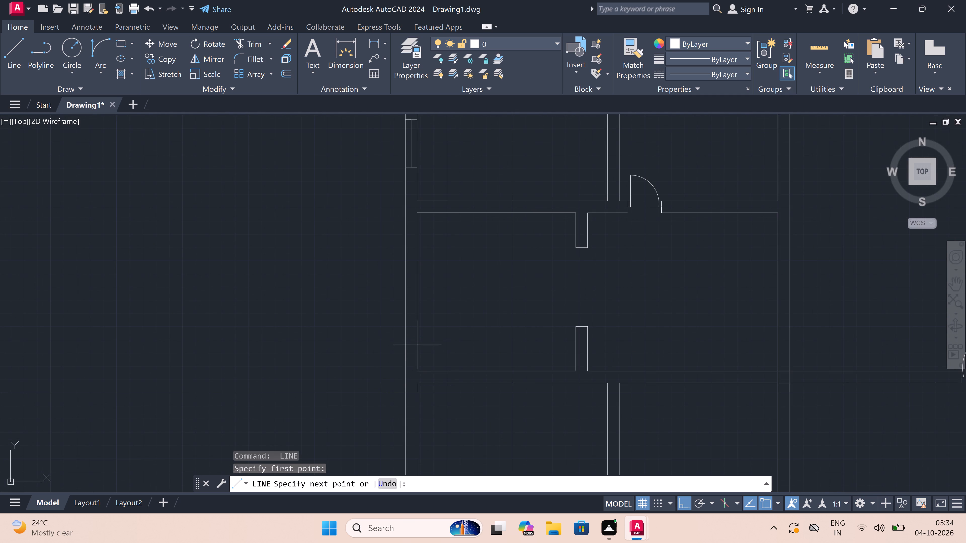
pyautogui.click(401, 342)
pyautogui.scroll(3, 402, 341)
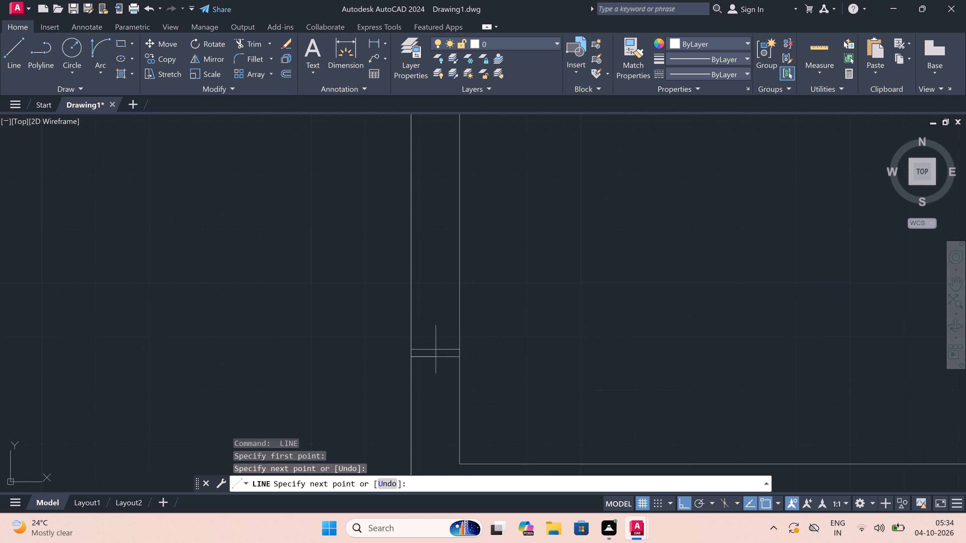
pyautogui.click(438, 355)
pyautogui.press('2')
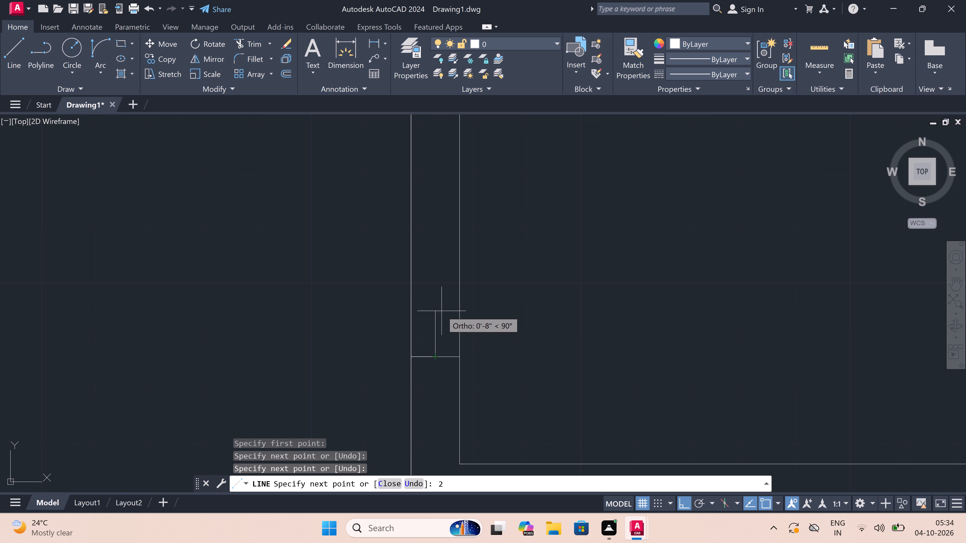
pyautogui.hotkey('shift', '"')
pyautogui.press('space')
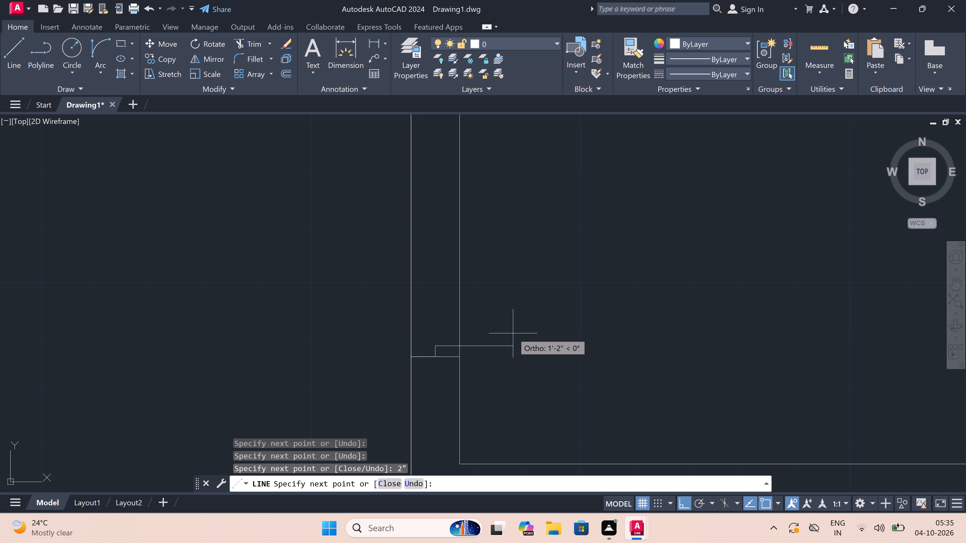
pyautogui.press('2')
pyautogui.press("'")
pyautogui.press('space')
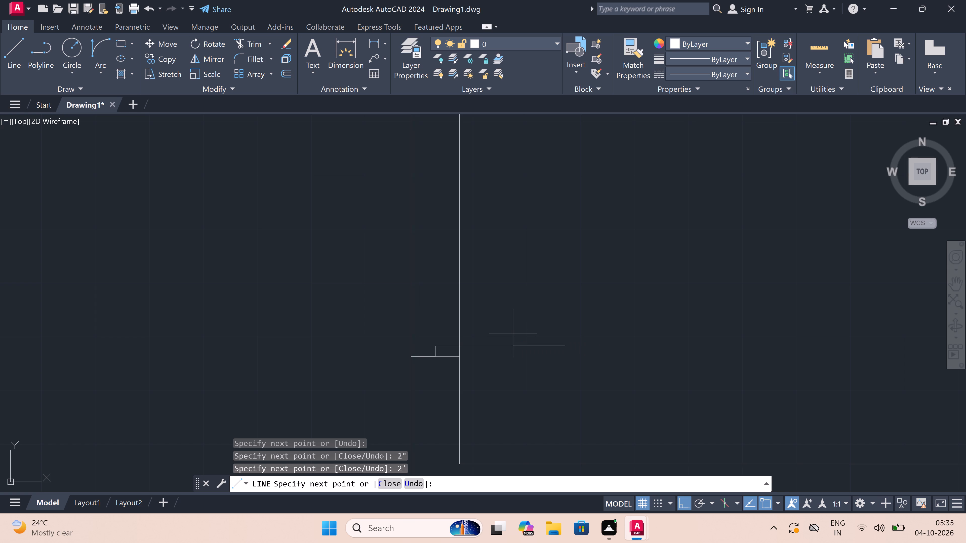
pyautogui.press('Escape')
# Draw the opening's second cross line farther north through the same wall, with a 2" jamb running south from its midpoint.
pyautogui.press('space')
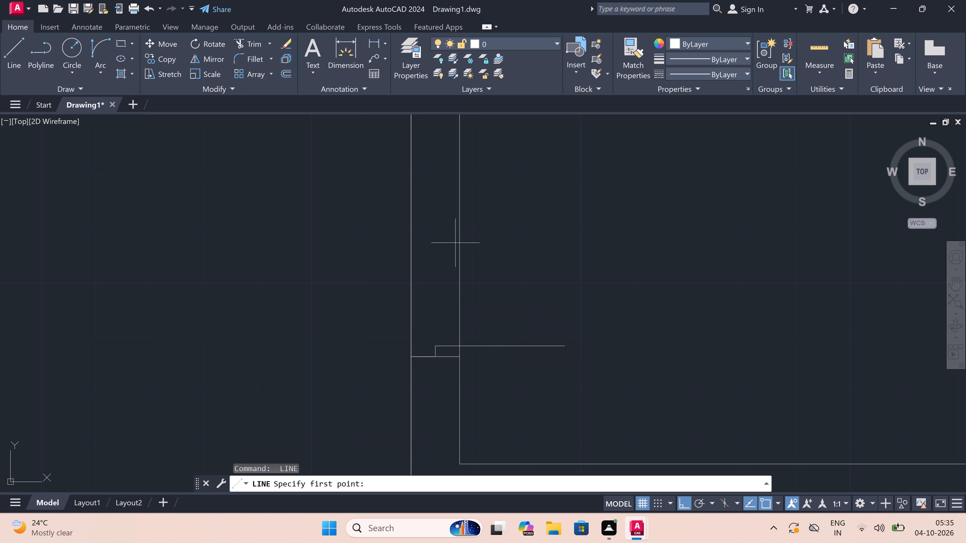
pyautogui.click(462, 250)
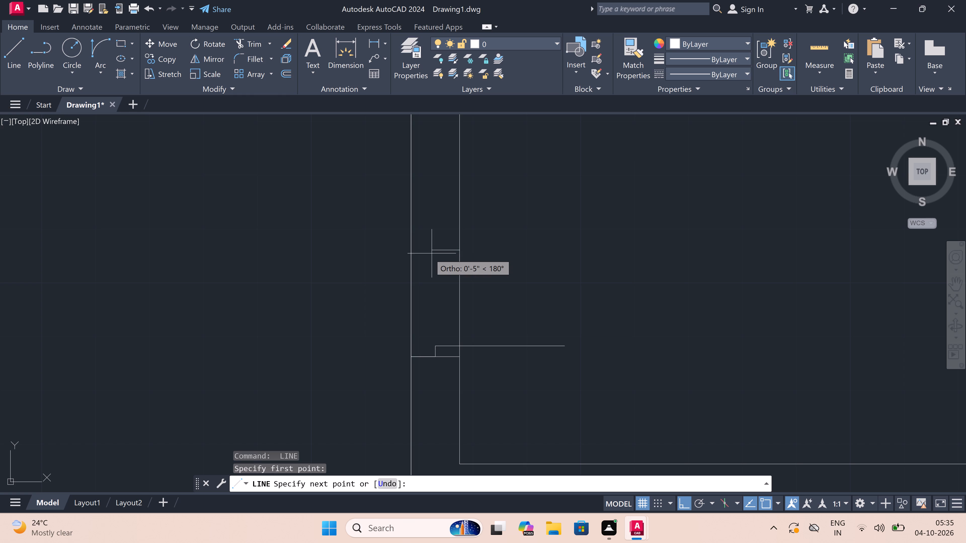
pyautogui.doubleClick(409, 248)
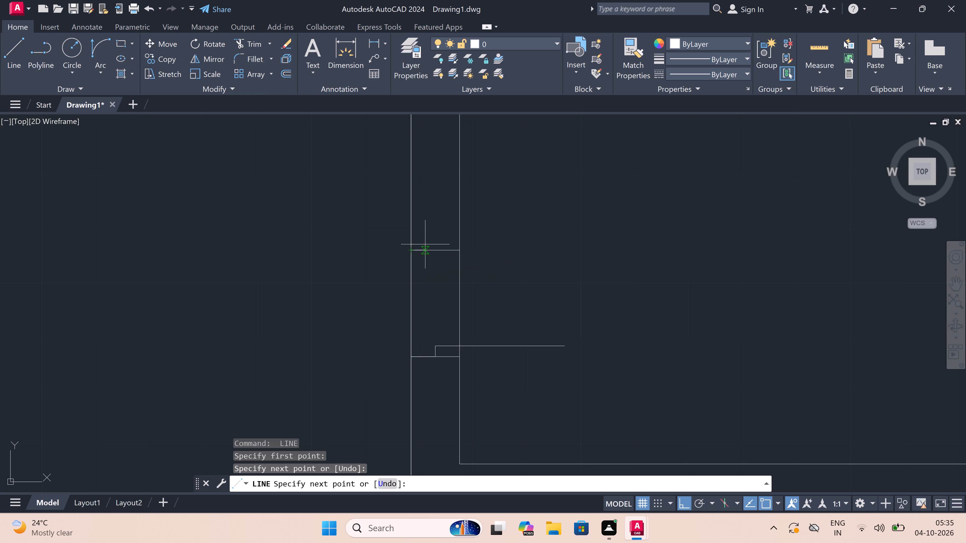
pyautogui.click(437, 254)
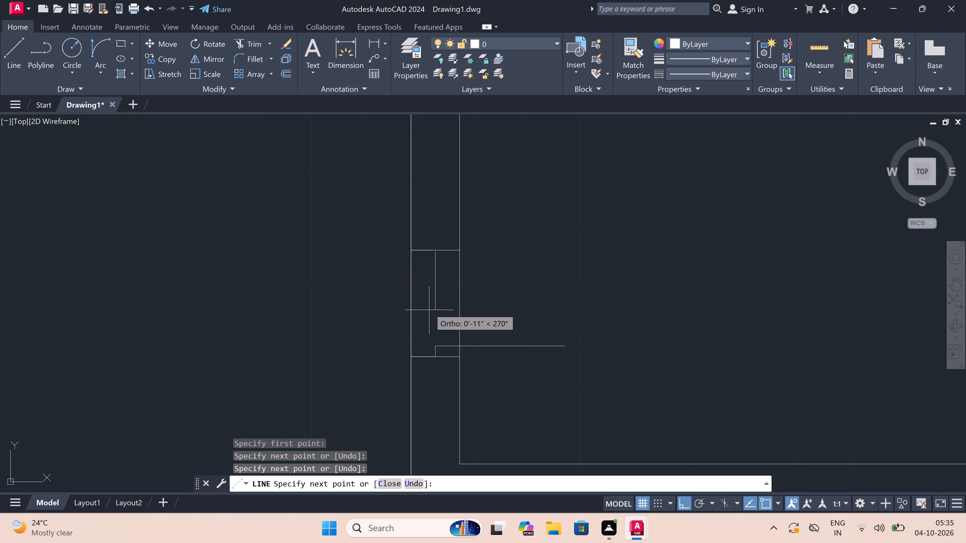
pyautogui.write('2"')
pyautogui.press('space')
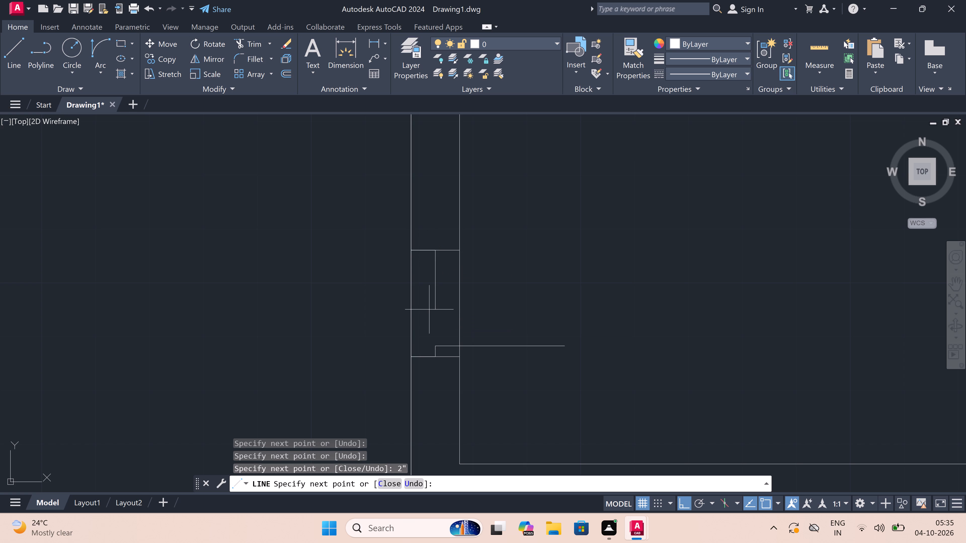
pyautogui.press('Escape')
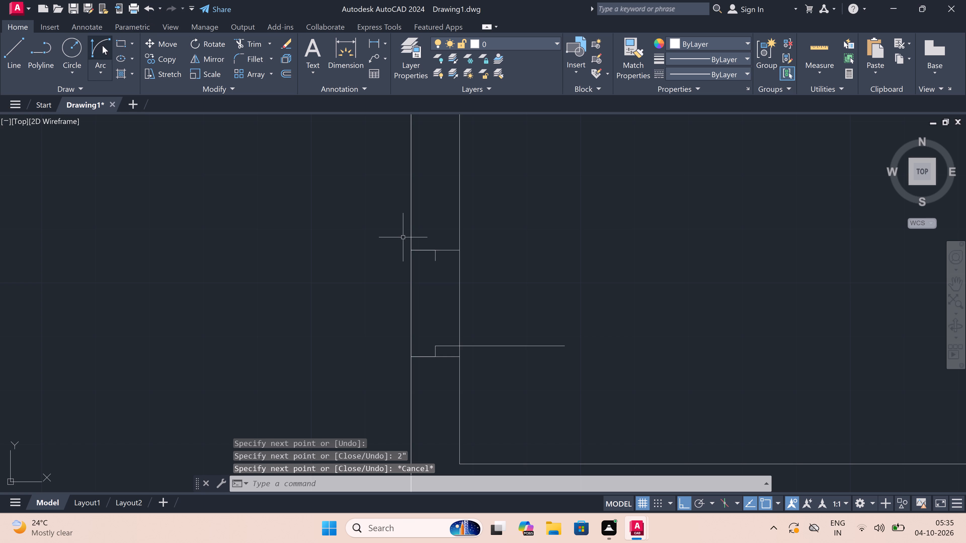
# Draw the door swing as a start-end-direction arc from the leaf's east end to the tip of the north jamb.
pyautogui.click(97, 53)
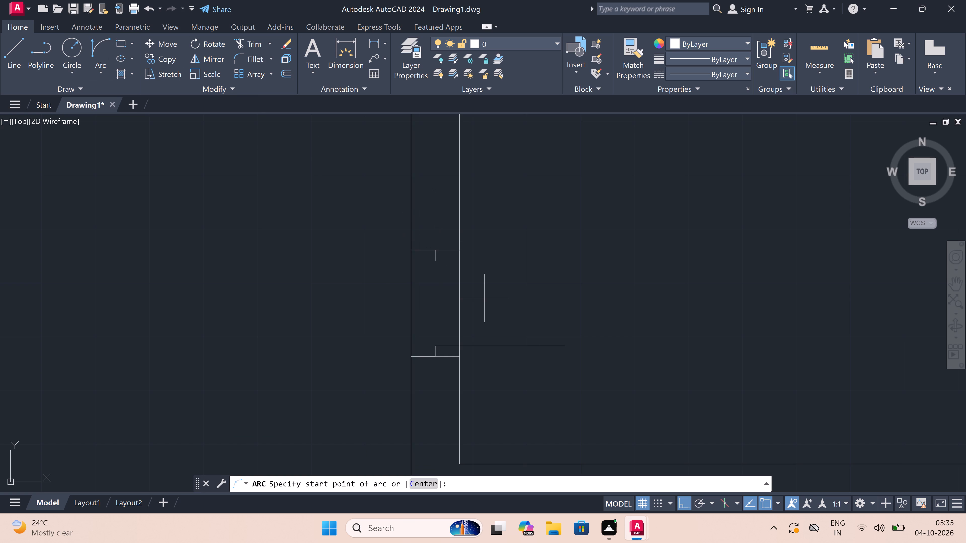
pyautogui.click(563, 349)
pyautogui.doubleClick(433, 262)
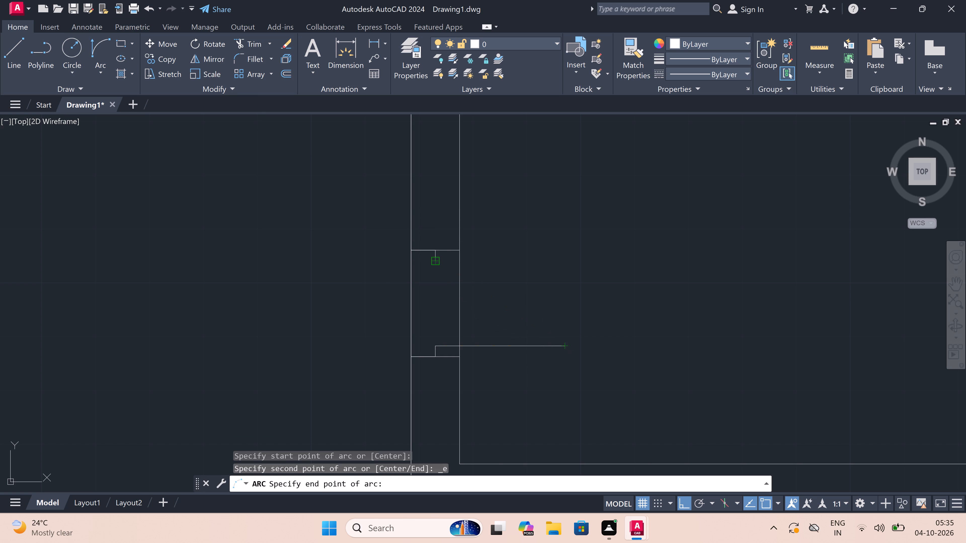
pyautogui.click(546, 221)
# Trim both west wall lines between the two cross lines to open the doorway.
pyautogui.write('tr')
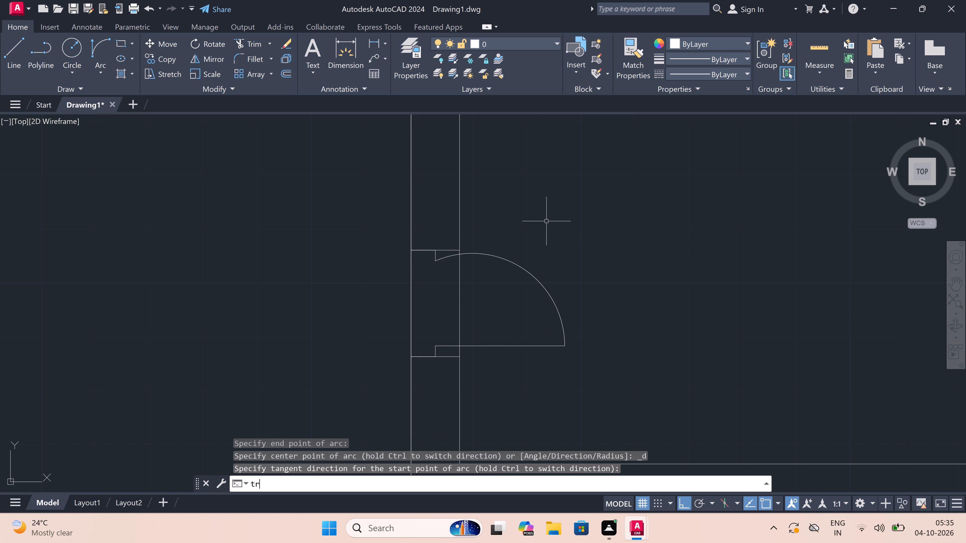
pyautogui.press('space')
pyautogui.click(493, 310)
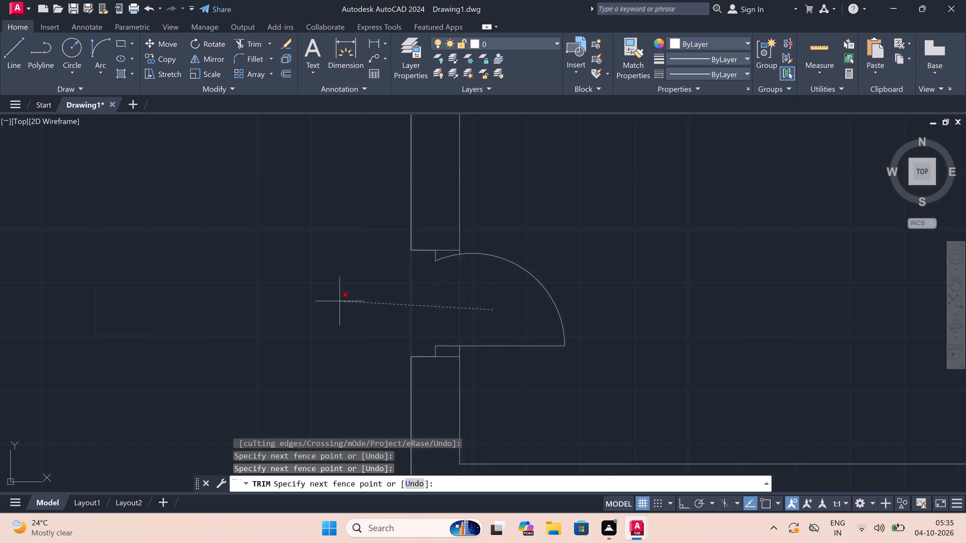
pyautogui.click(314, 301)
pyautogui.press('Escape')
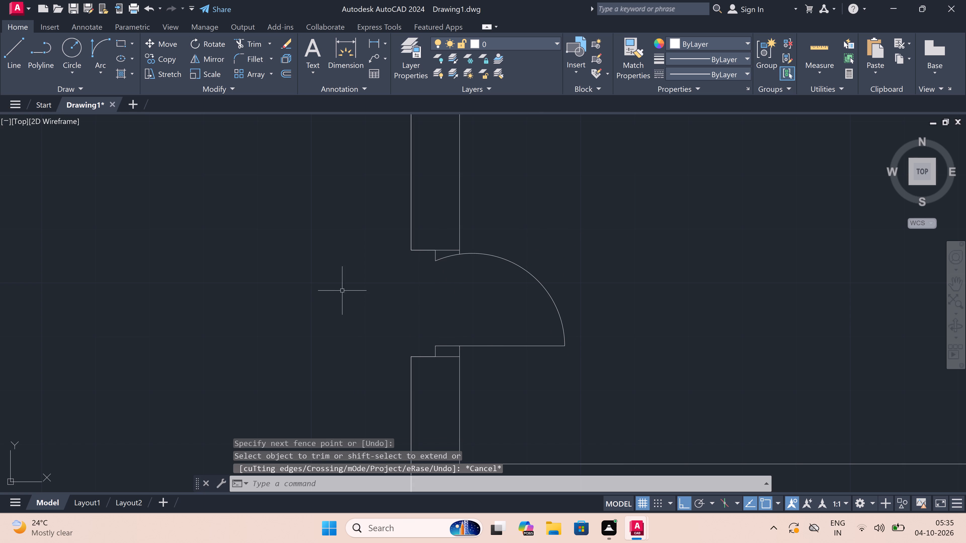
# Offset the lower face of the horizontal wall south of that door room by 16' southward.
pyautogui.scroll(-5, 355, 285)
pyautogui.scroll(1, 455, 273)
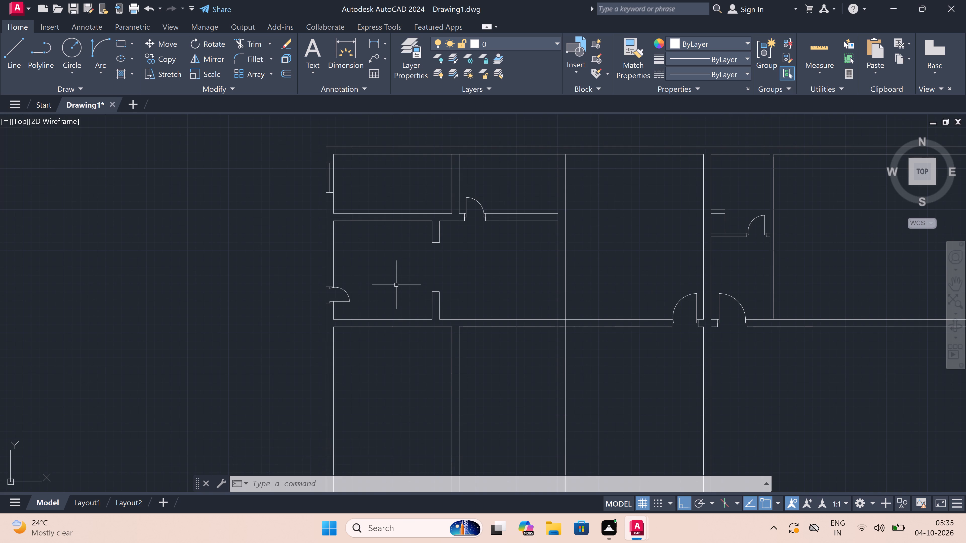
pyautogui.scroll(-1, 396, 285)
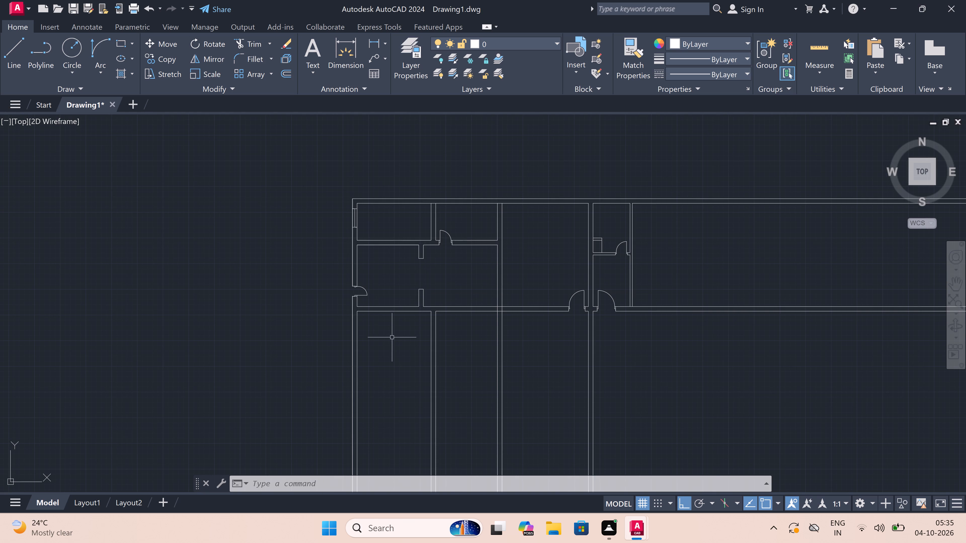
pyautogui.scroll(2, 386, 361)
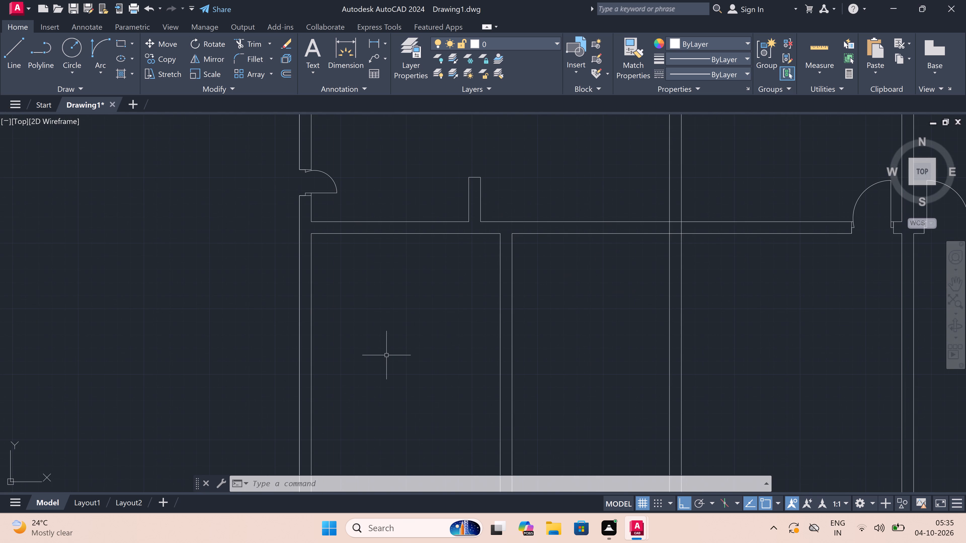
pyautogui.press('o')
pyautogui.press('space')
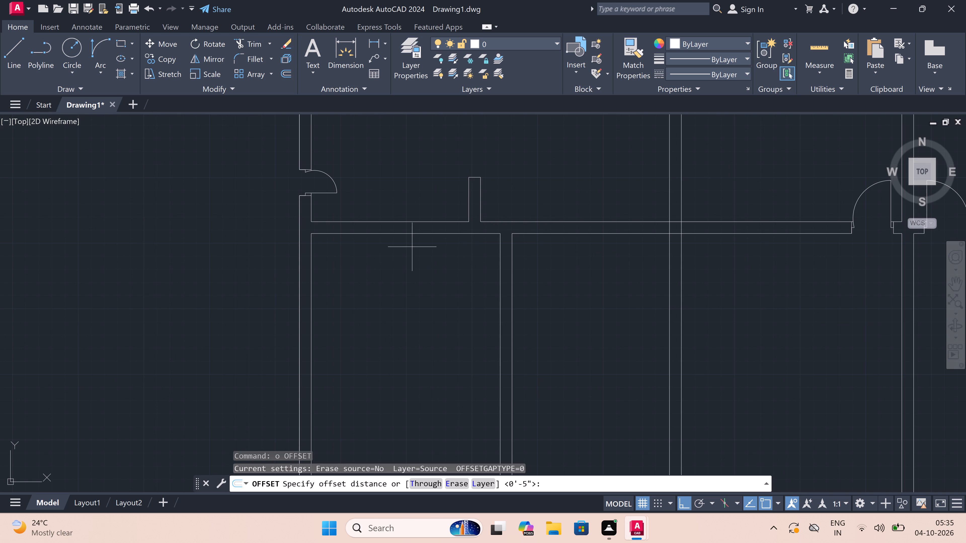
pyautogui.click(415, 236)
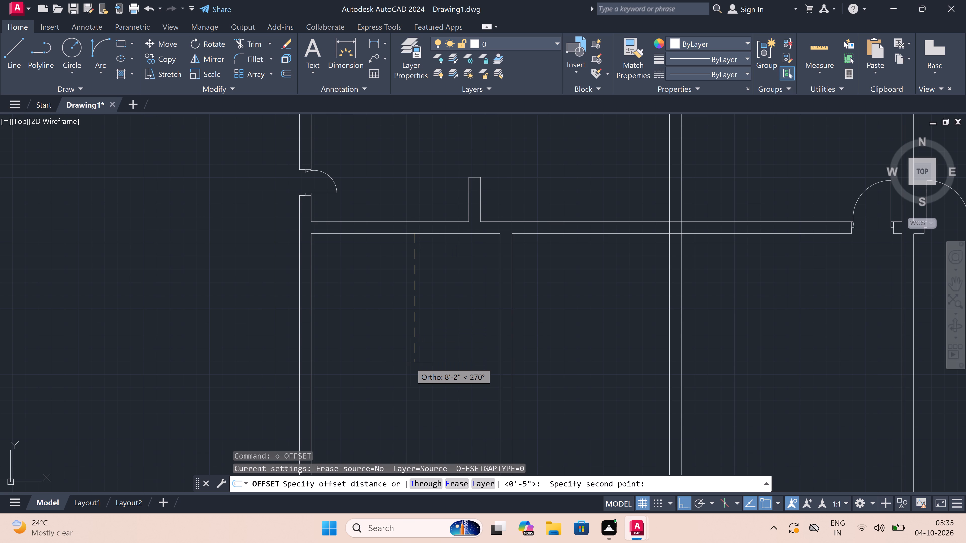
pyautogui.scroll(-1, 410, 362)
pyautogui.scroll(1, 410, 362)
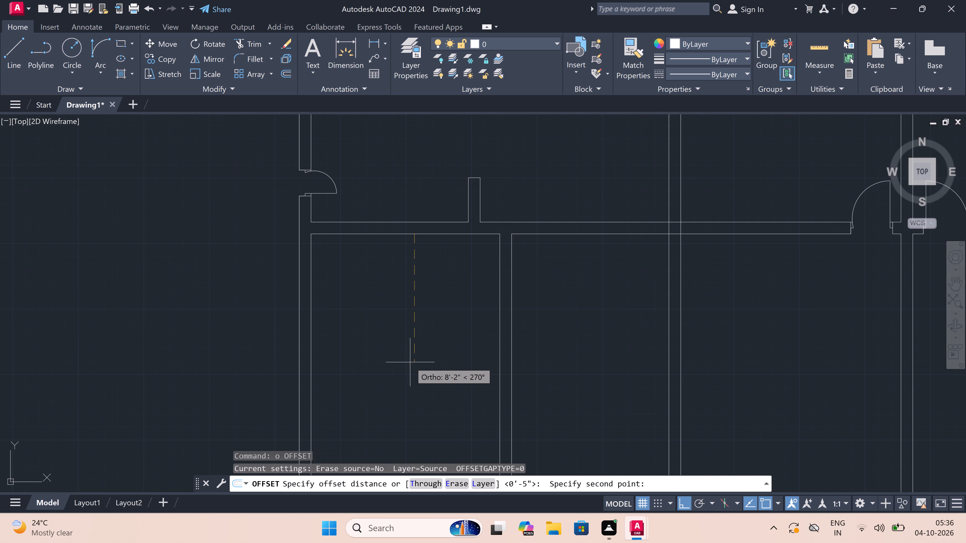
pyautogui.scroll(1, 410, 362)
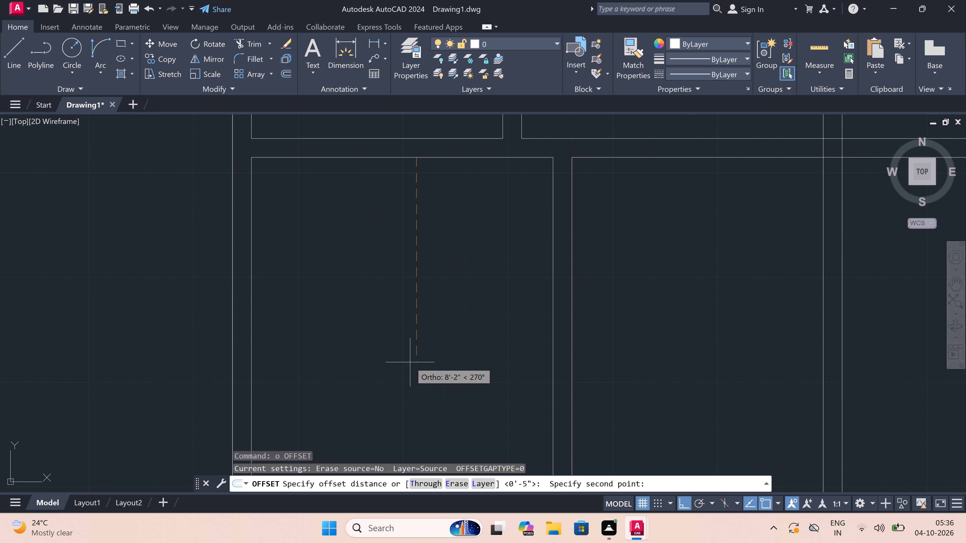
pyautogui.scroll(-1, 410, 362)
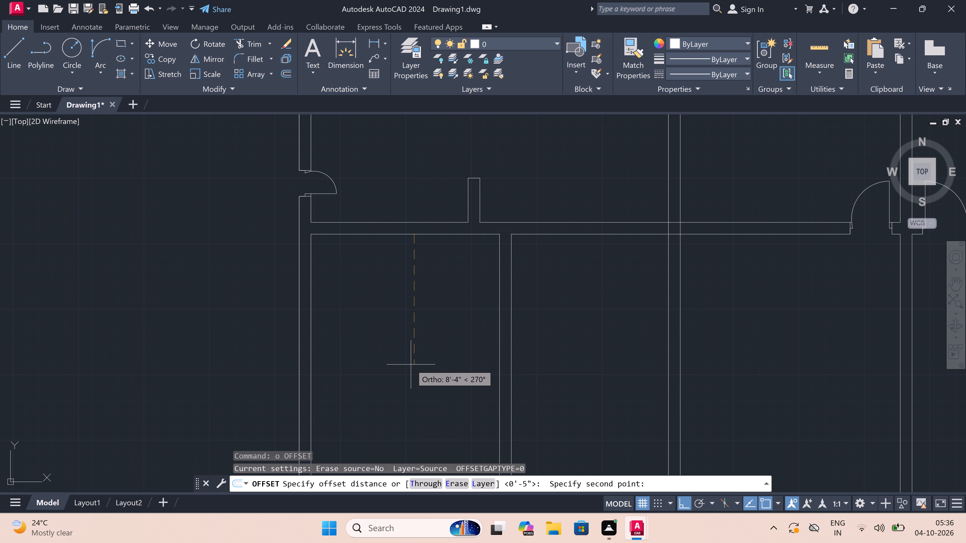
pyautogui.scroll(-1, 411, 365)
pyautogui.scroll(1, 411, 365)
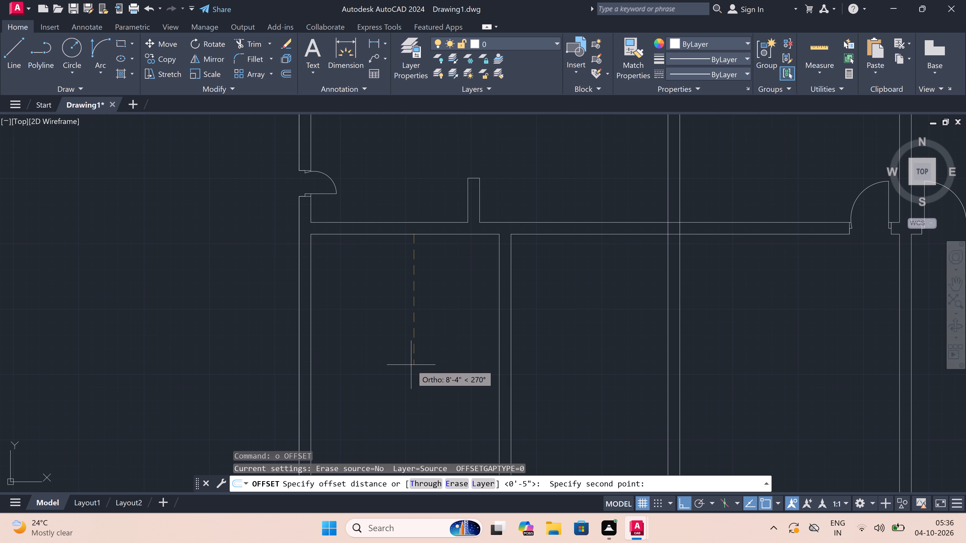
pyautogui.scroll(-1, 411, 366)
pyautogui.scroll(1, 411, 366)
pyautogui.scroll(-1, 411, 366)
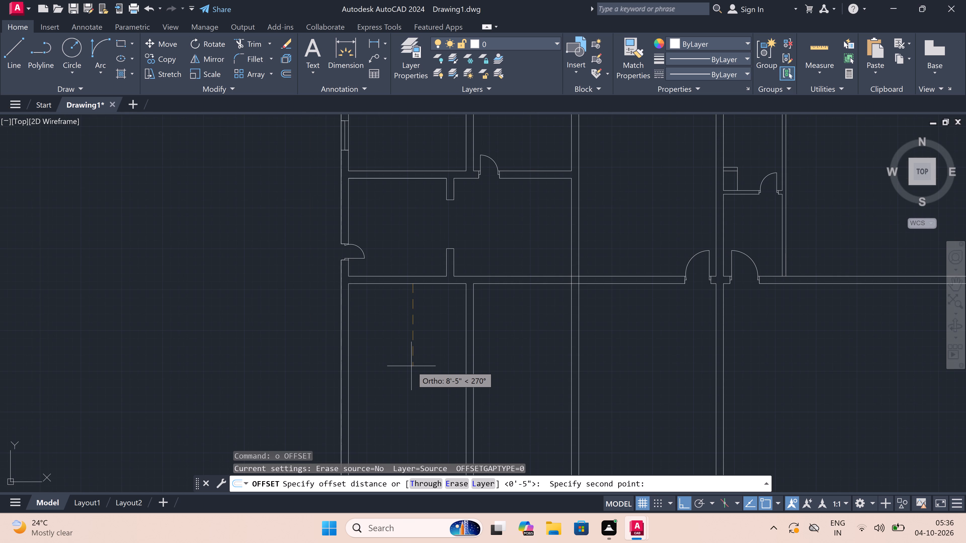
pyautogui.scroll(1, 411, 366)
pyautogui.scroll(-1, 411, 366)
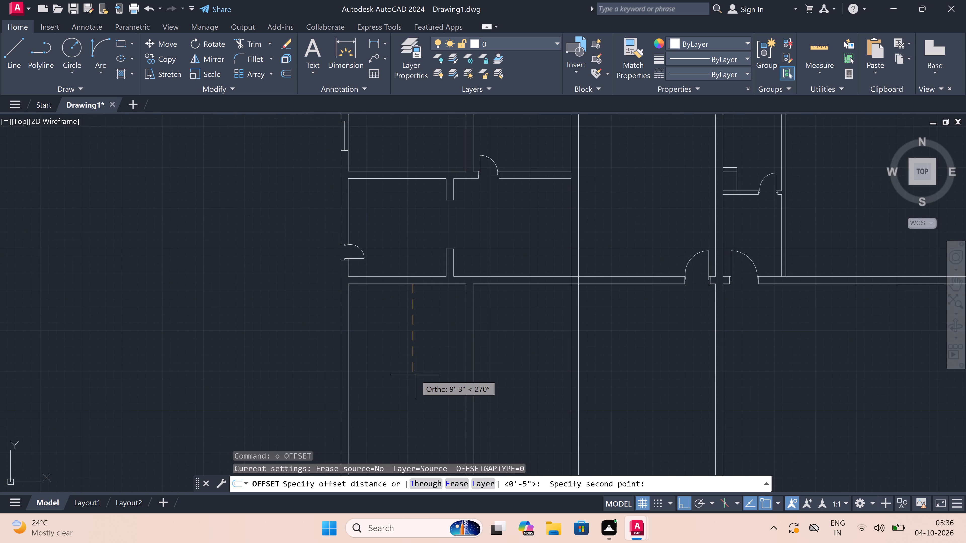
pyautogui.write("16'")
pyautogui.press('space')
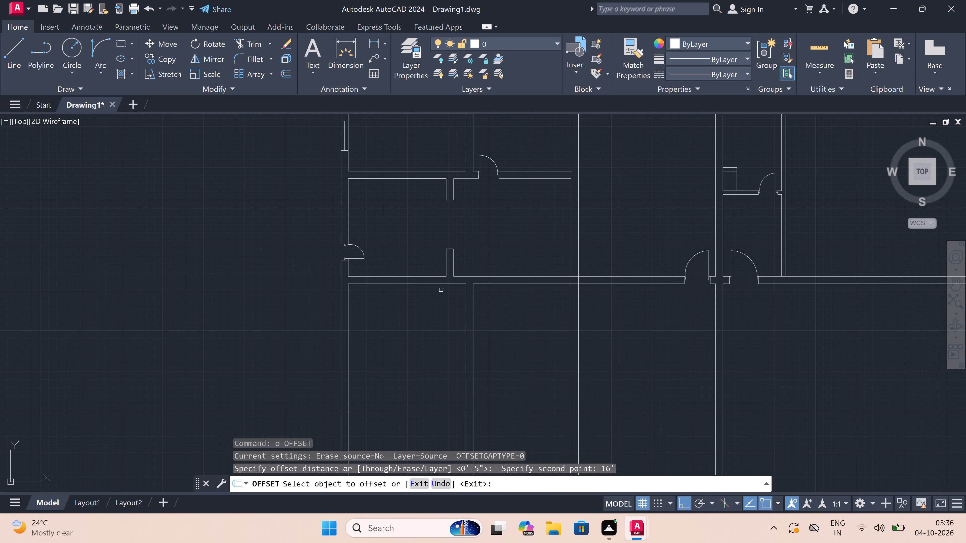
pyautogui.moveTo(442, 284); pyautogui.dragTo(442, 290)
pyautogui.click(442, 322)
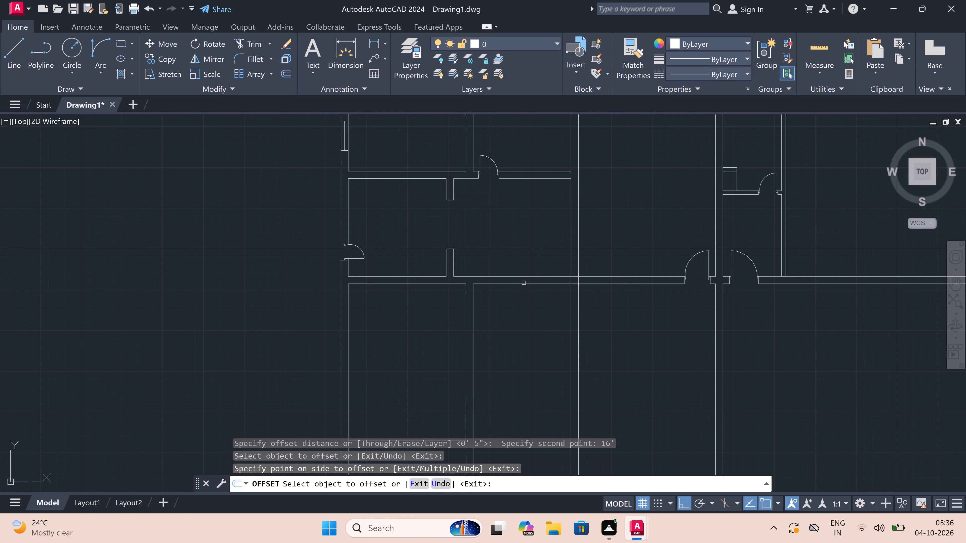
# Offset the lower face of the horizontal wall's middle segment and of its segment east of the double doors by 16' southward.
pyautogui.click(523, 285)
pyautogui.click(517, 322)
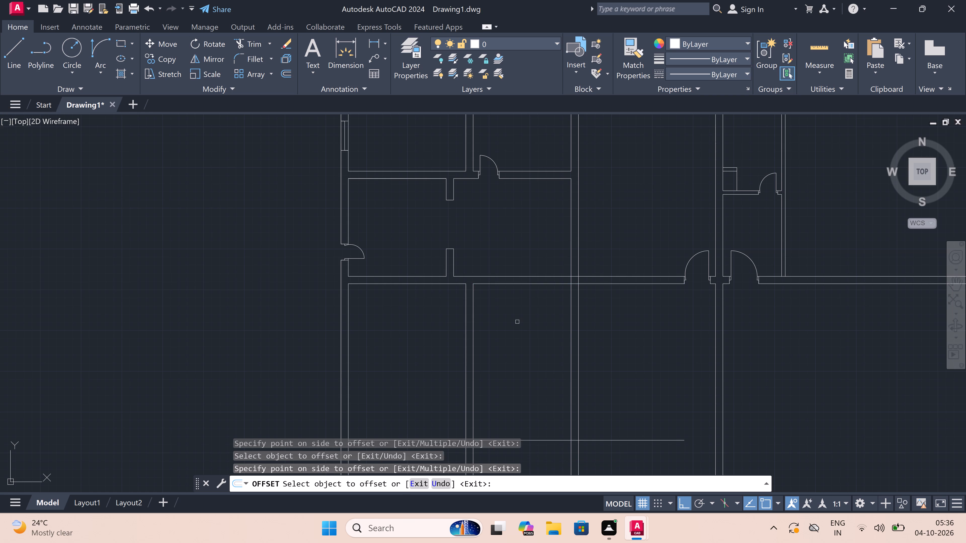
pyautogui.scroll(-3, 517, 322)
pyautogui.scroll(3, 578, 324)
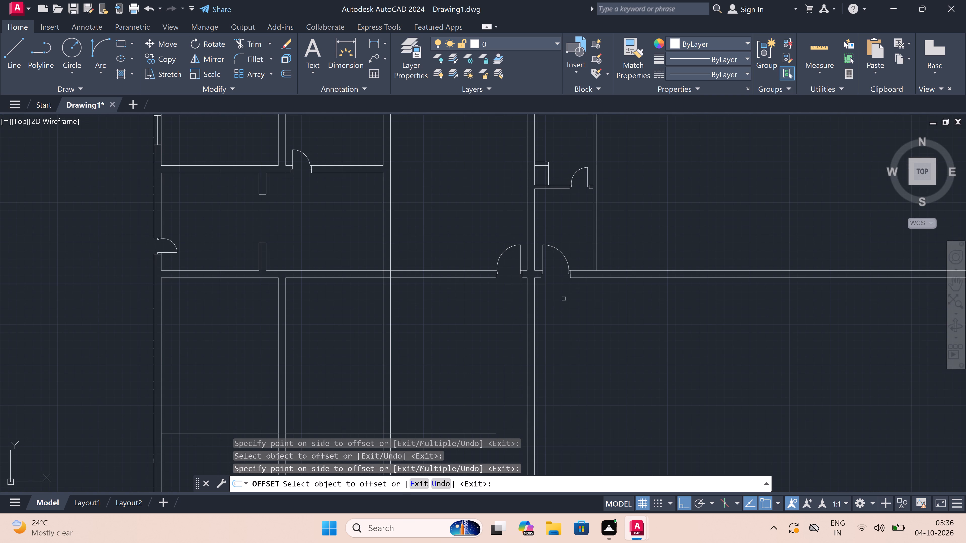
pyautogui.click(581, 278)
pyautogui.moveTo(581, 284); pyautogui.dragTo(582, 287)
pyautogui.doubleClick(586, 323)
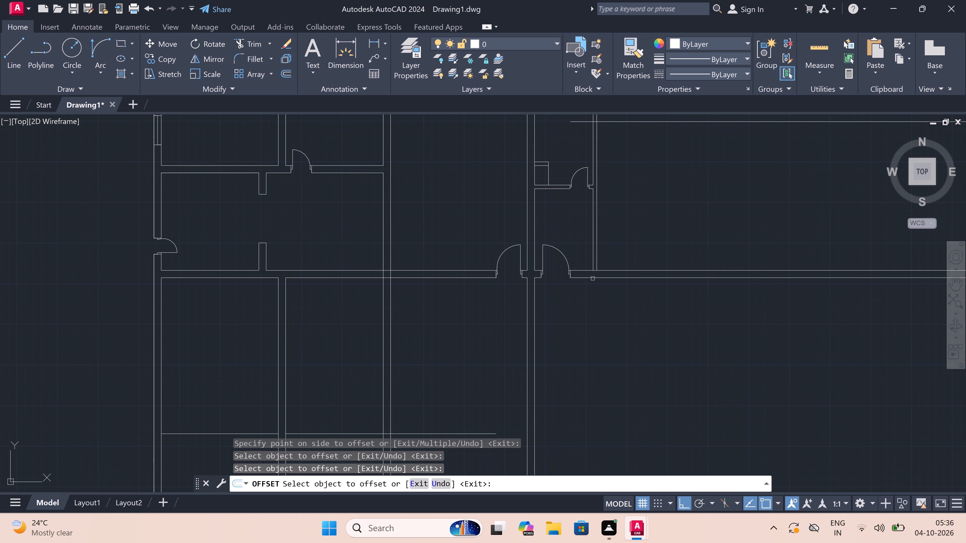
pyautogui.click(593, 279)
pyautogui.click(586, 341)
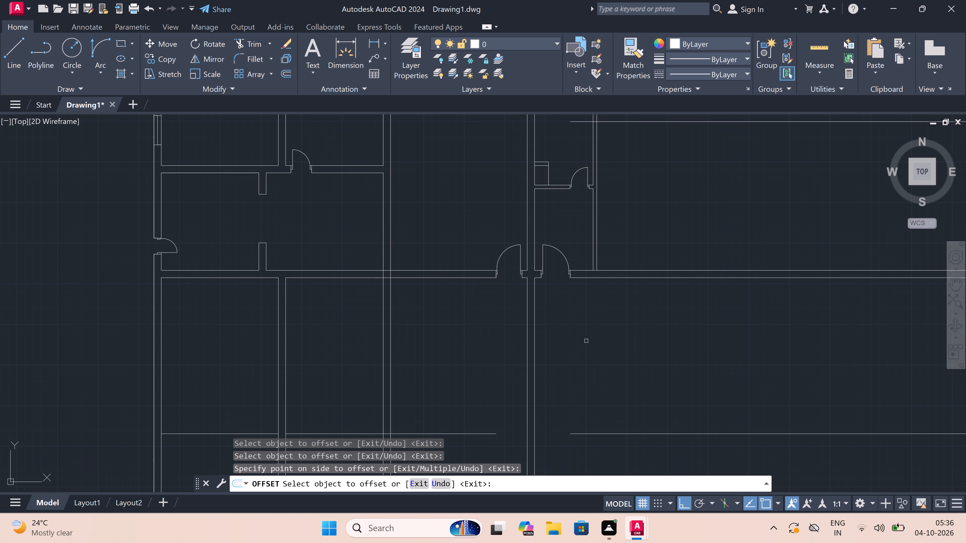
pyautogui.press('Escape')
# Erase the stray offset line running east through the small northeast room, just south of the top wall.
pyautogui.scroll(-2, 587, 324)
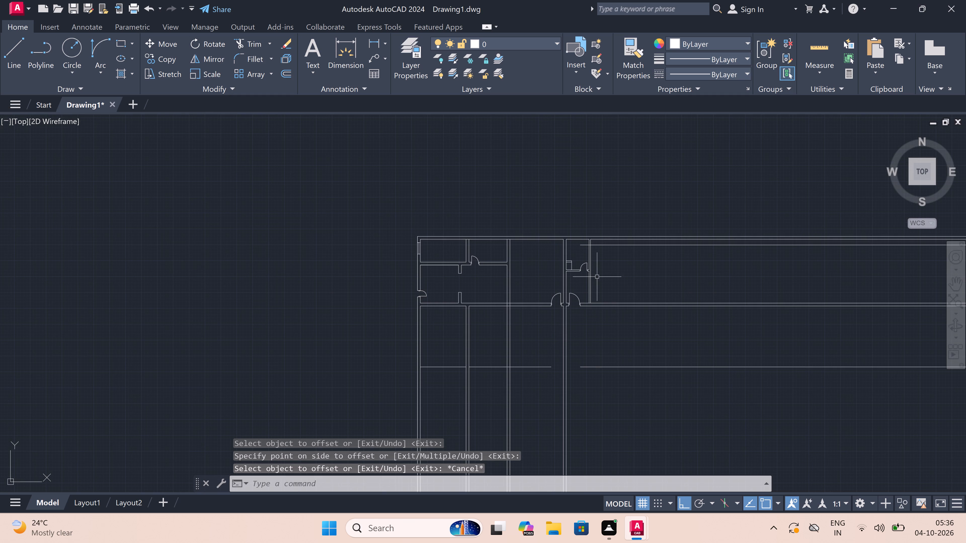
pyautogui.scroll(3, 619, 240)
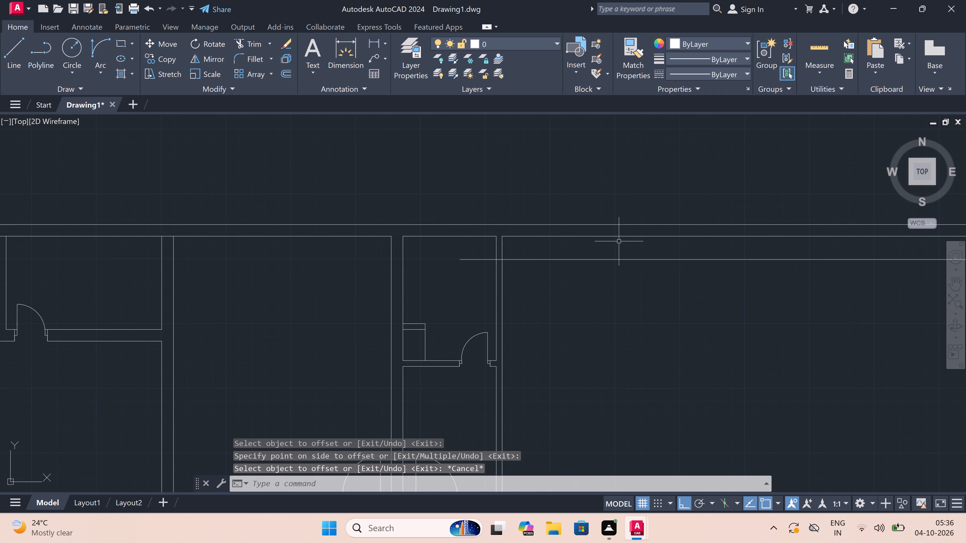
pyautogui.doubleClick(617, 249)
pyautogui.click(596, 286)
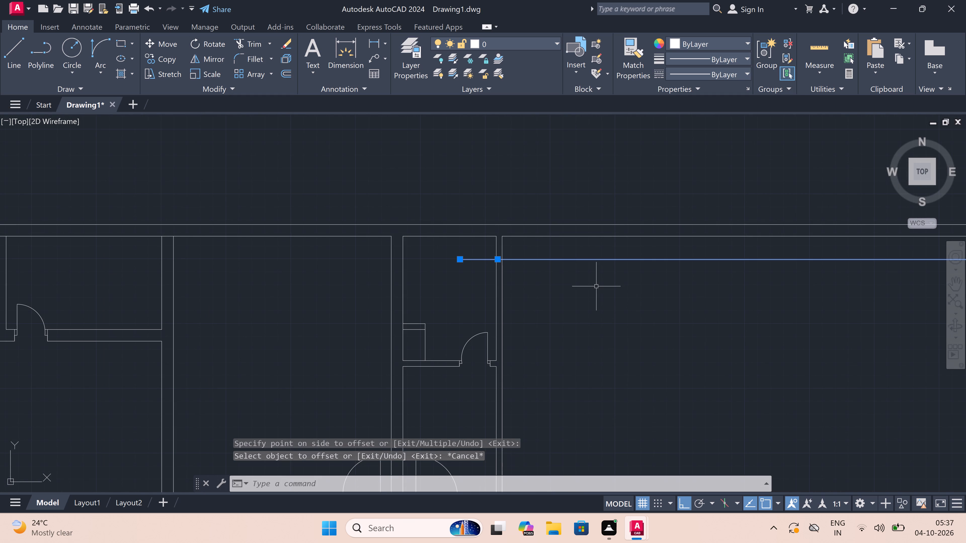
pyautogui.press('Delete')
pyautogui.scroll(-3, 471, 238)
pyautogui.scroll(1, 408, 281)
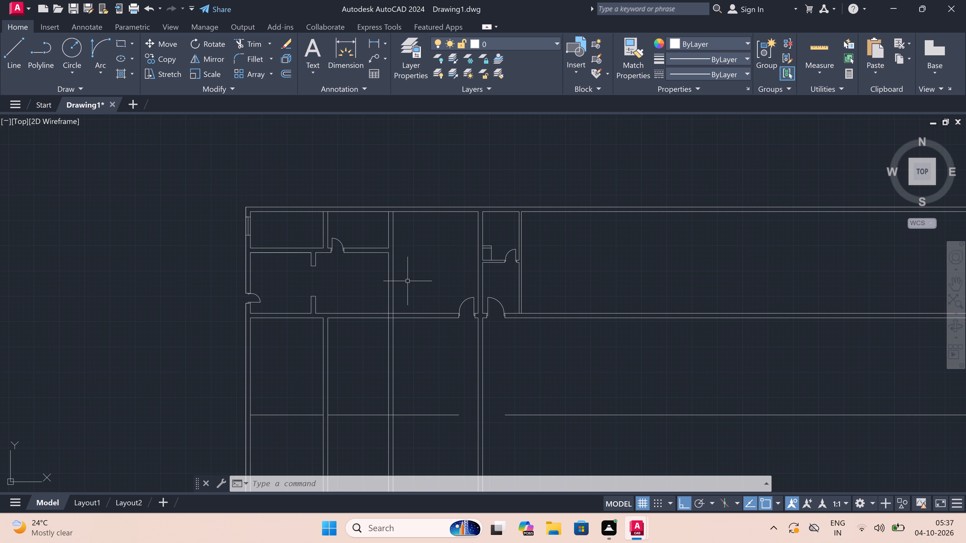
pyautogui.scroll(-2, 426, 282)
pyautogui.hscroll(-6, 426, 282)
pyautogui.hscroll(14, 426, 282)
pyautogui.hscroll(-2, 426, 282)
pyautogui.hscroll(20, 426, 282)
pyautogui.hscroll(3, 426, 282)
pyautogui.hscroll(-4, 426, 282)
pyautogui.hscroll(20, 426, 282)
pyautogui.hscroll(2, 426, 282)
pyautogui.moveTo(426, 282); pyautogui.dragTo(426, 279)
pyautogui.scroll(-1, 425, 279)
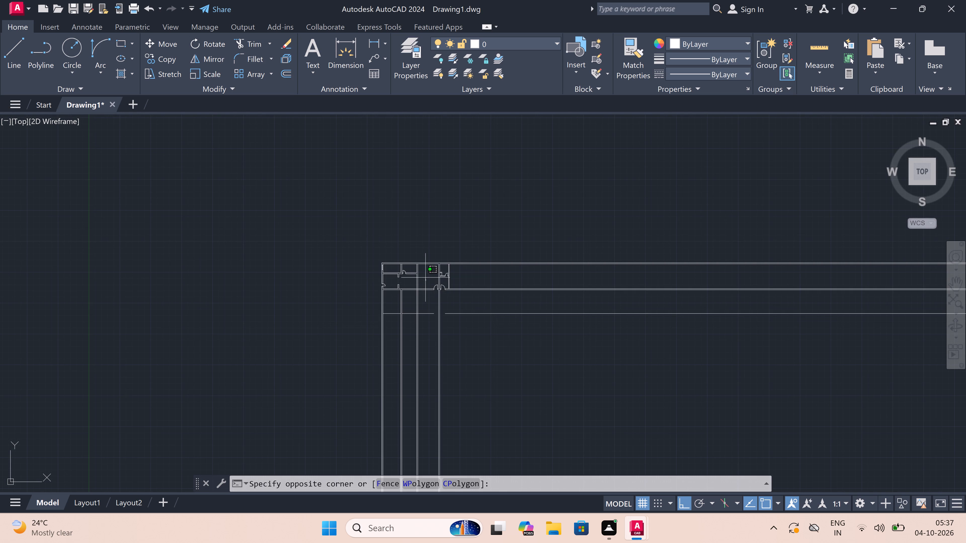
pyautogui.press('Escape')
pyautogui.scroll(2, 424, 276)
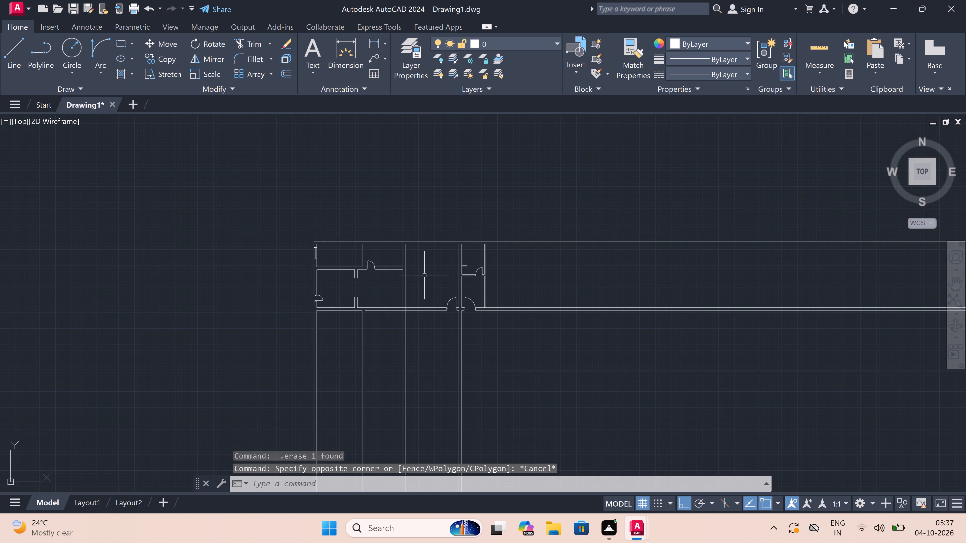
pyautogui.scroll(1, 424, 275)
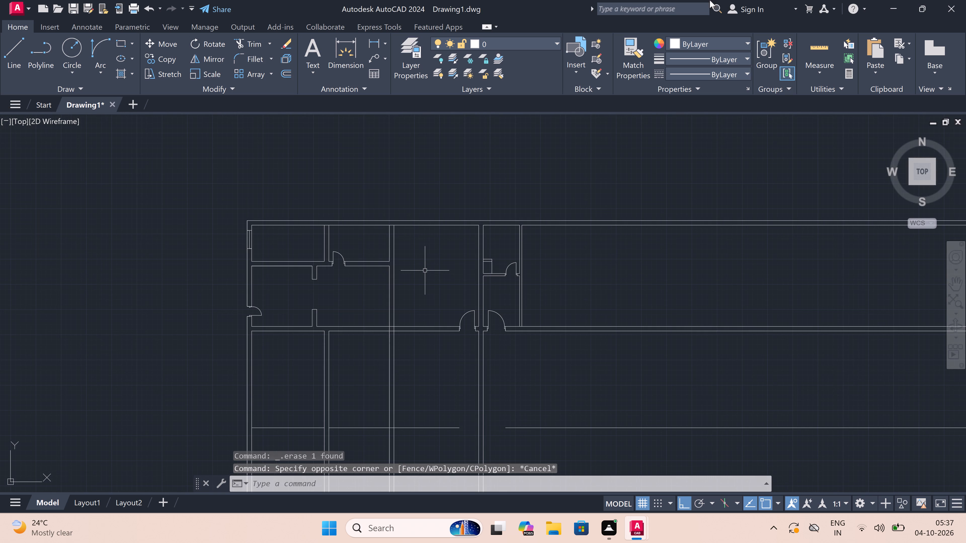
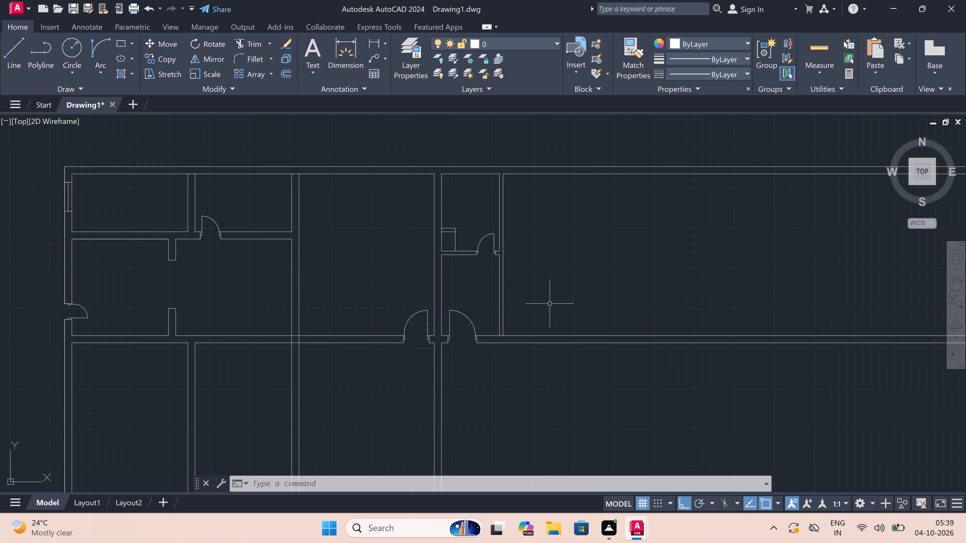
# Offset the westernmost segment of the new southern horizontal line by 9" southward to give it wall thickness.
pyautogui.scroll(-2, 488, 387)
pyautogui.scroll(-2, 469, 356)
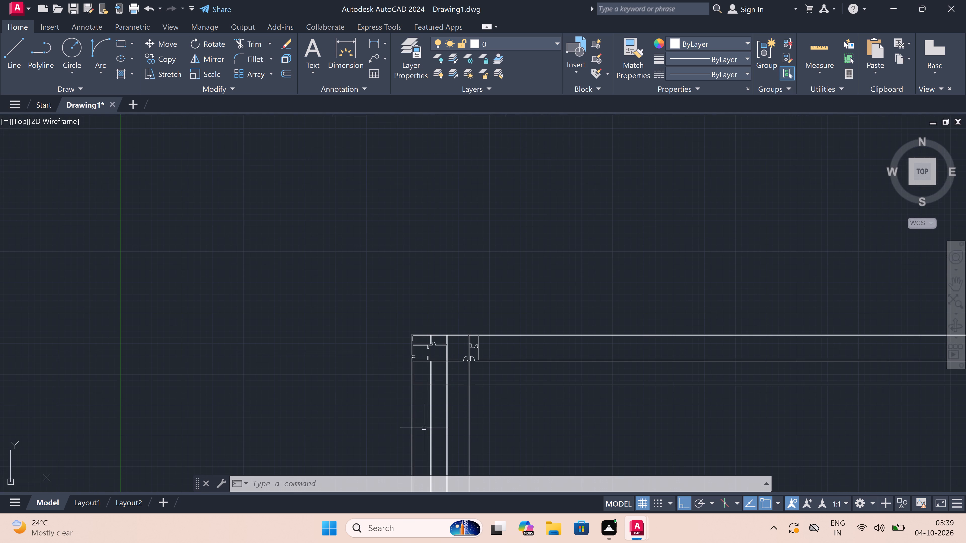
pyautogui.scroll(4, 406, 390)
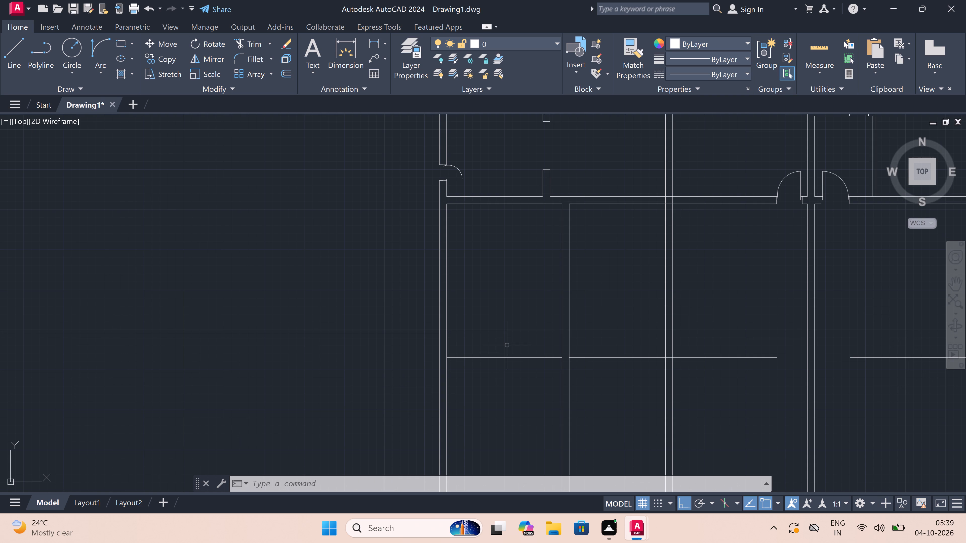
pyautogui.write('o')
pyautogui.press('space')
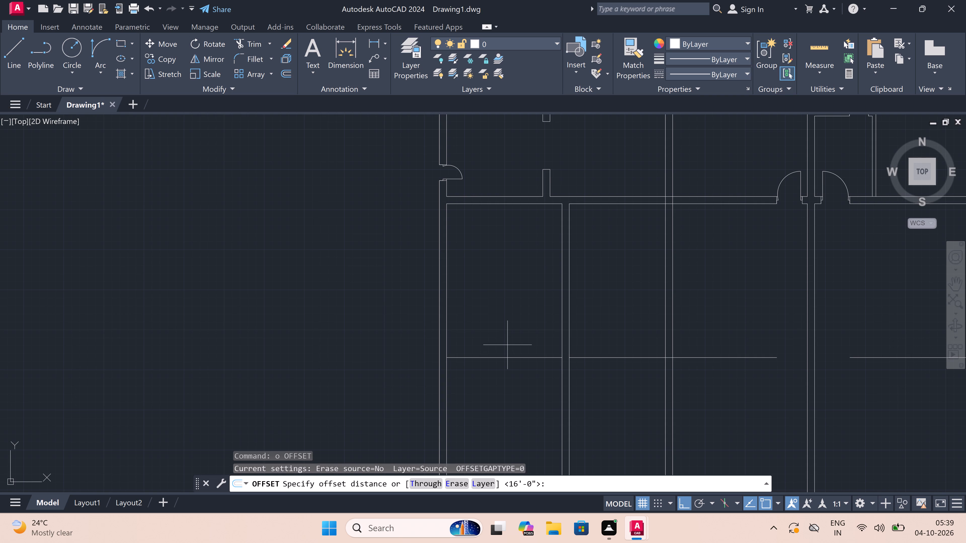
pyautogui.moveTo(497, 357); pyautogui.dragTo(498, 357)
pyautogui.moveTo(498, 357); pyautogui.dragTo(498, 361)
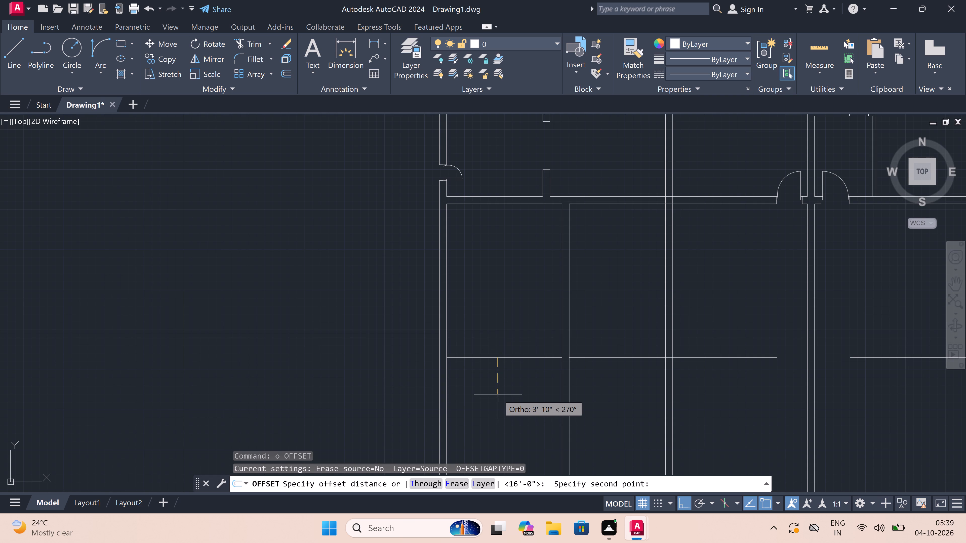
pyautogui.press('9')
pyautogui.hotkey('shift', '"')
pyautogui.press('space')
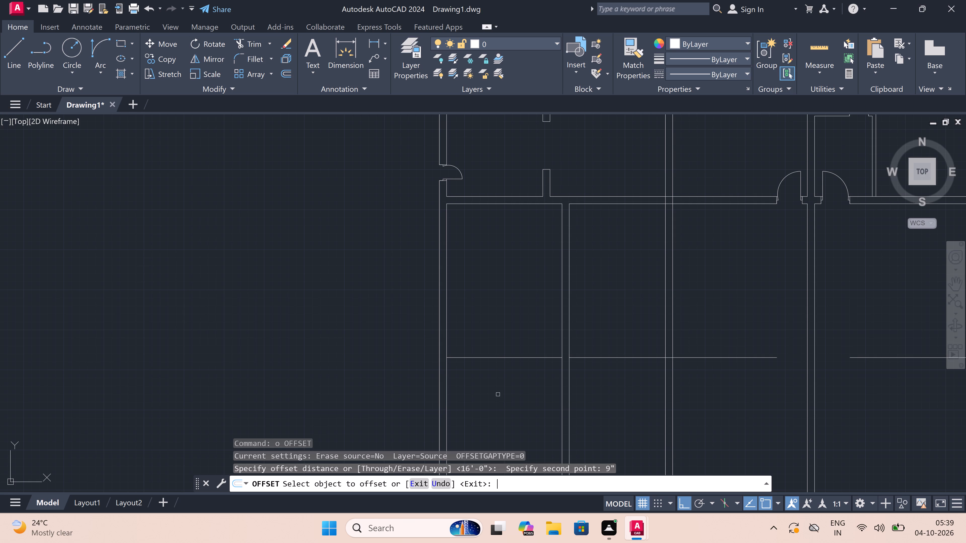
pyautogui.click(498, 358)
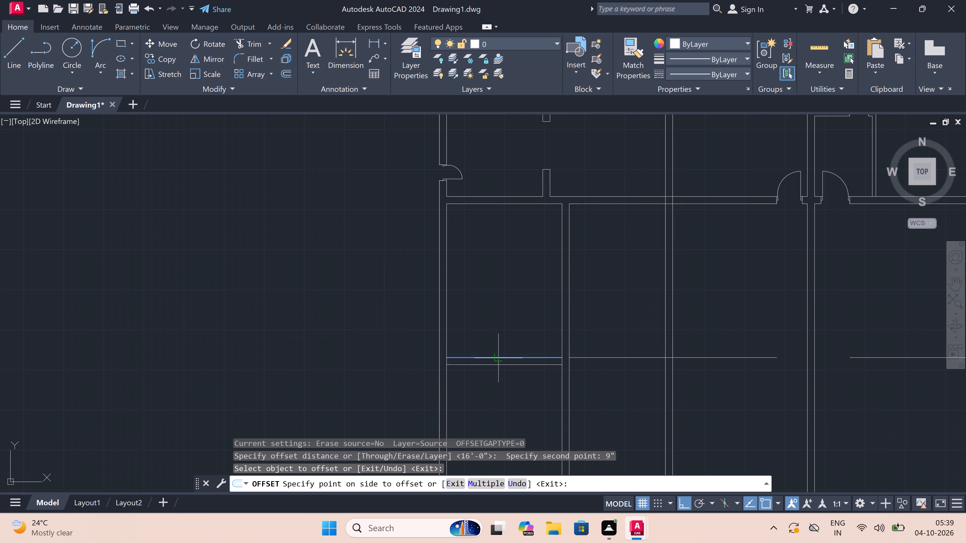
pyautogui.click(498, 387)
pyautogui.scroll(-2, 498, 384)
pyautogui.scroll(2, 521, 385)
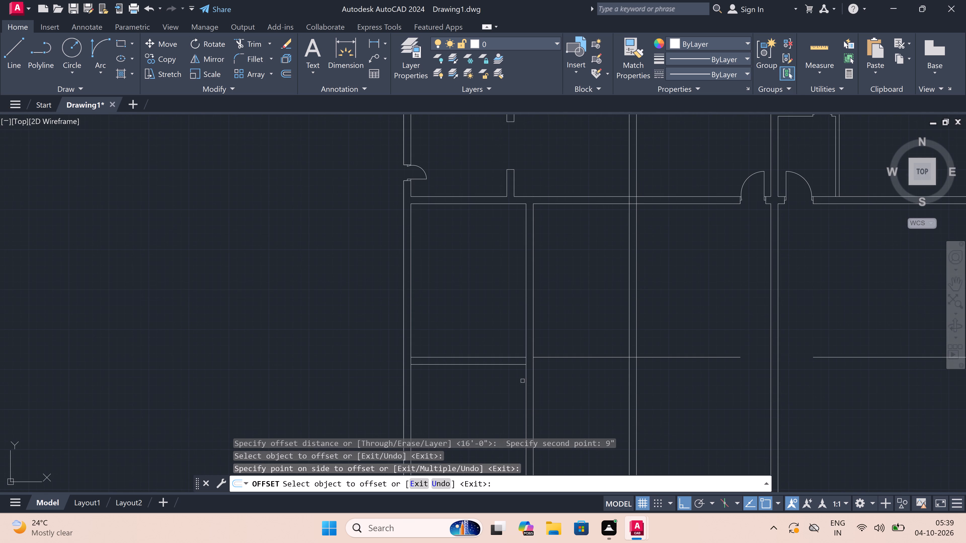
# Offset the middle and eastern segments of the same southern horizontal line by 9" southward.
pyautogui.click(573, 359)
pyautogui.click(562, 418)
pyautogui.scroll(-3, 534, 370)
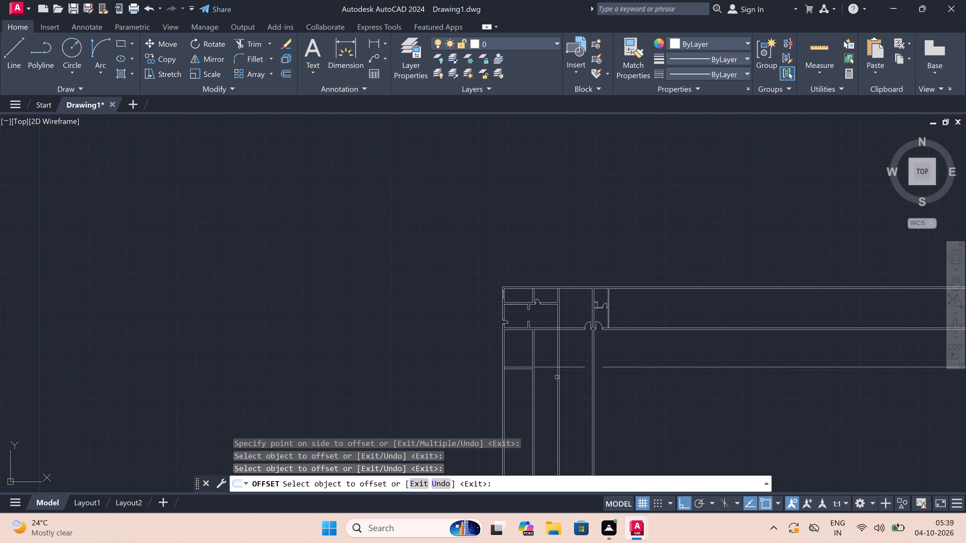
pyautogui.scroll(2, 559, 378)
pyautogui.click(570, 351)
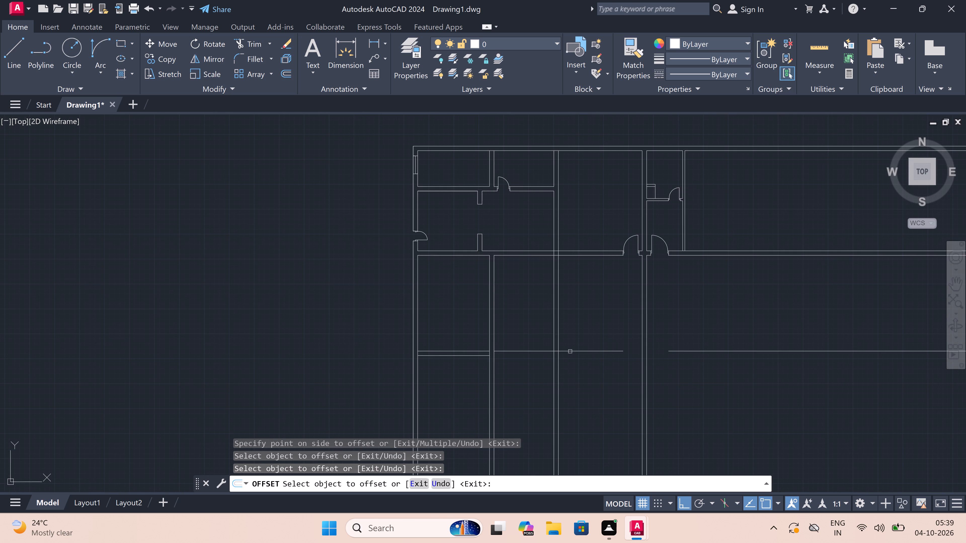
pyautogui.click(571, 366)
pyautogui.scroll(-3, 534, 356)
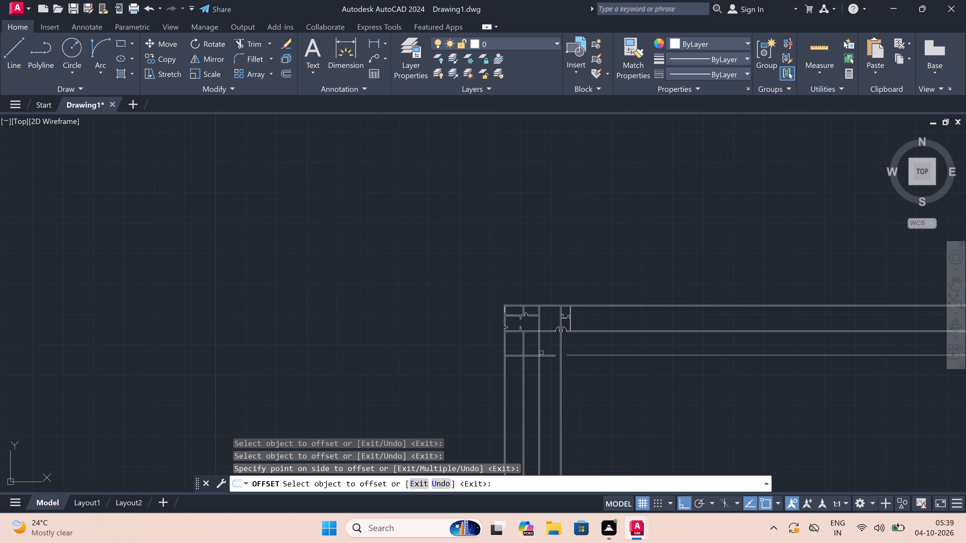
pyautogui.scroll(3, 569, 354)
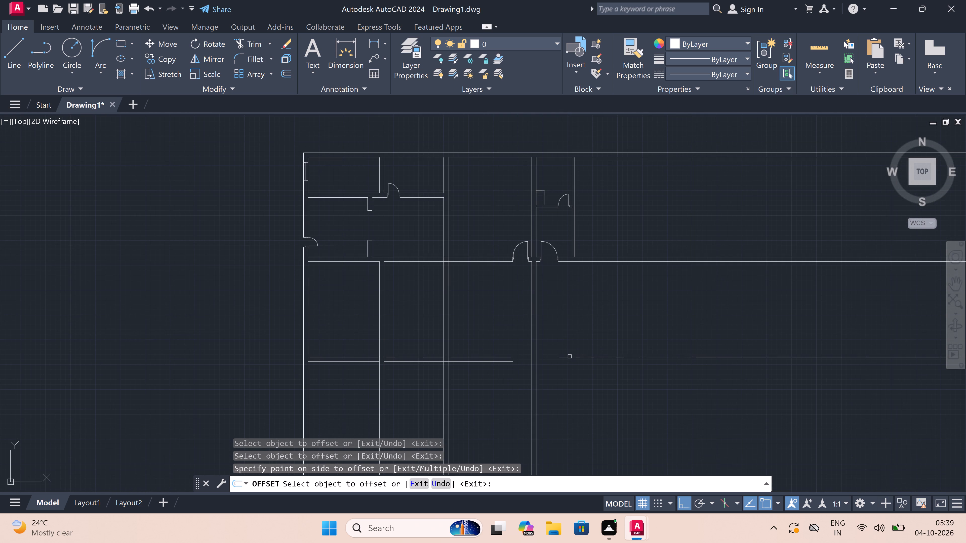
pyautogui.click(570, 356)
pyautogui.click(573, 377)
pyautogui.press('Escape')
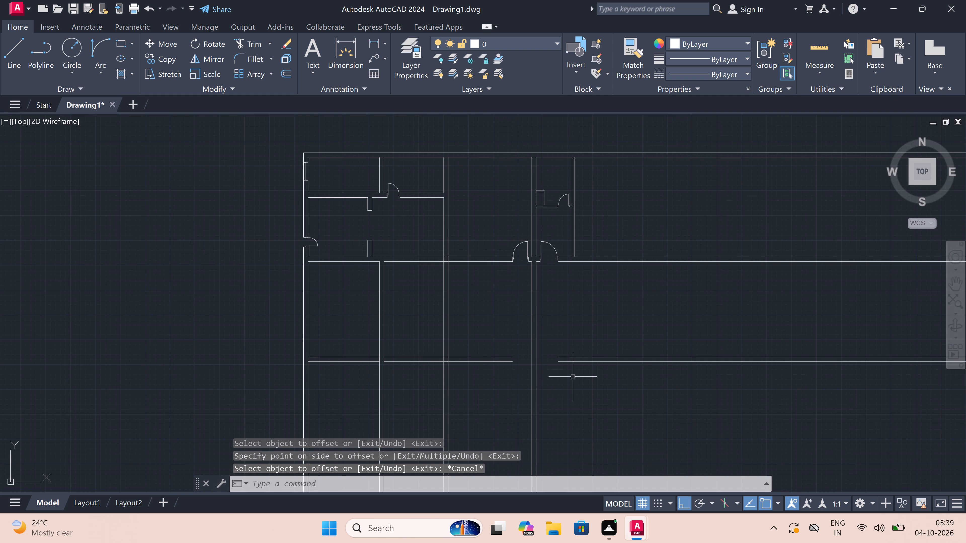
# Extend both lines of the southern wall's eastern and middle segments westward across the vertical walls to close the gaps.
pyautogui.write('ex')
pyautogui.press('space')
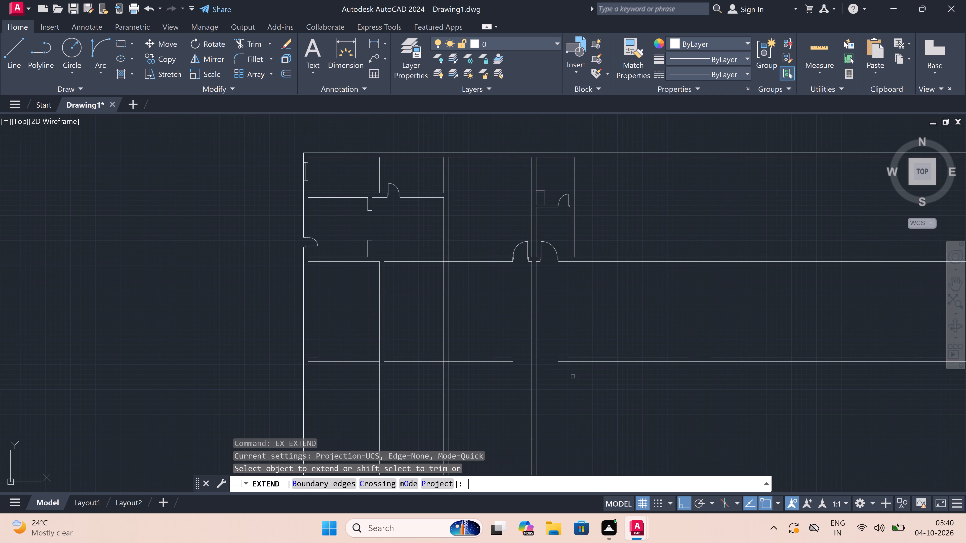
pyautogui.click(577, 353)
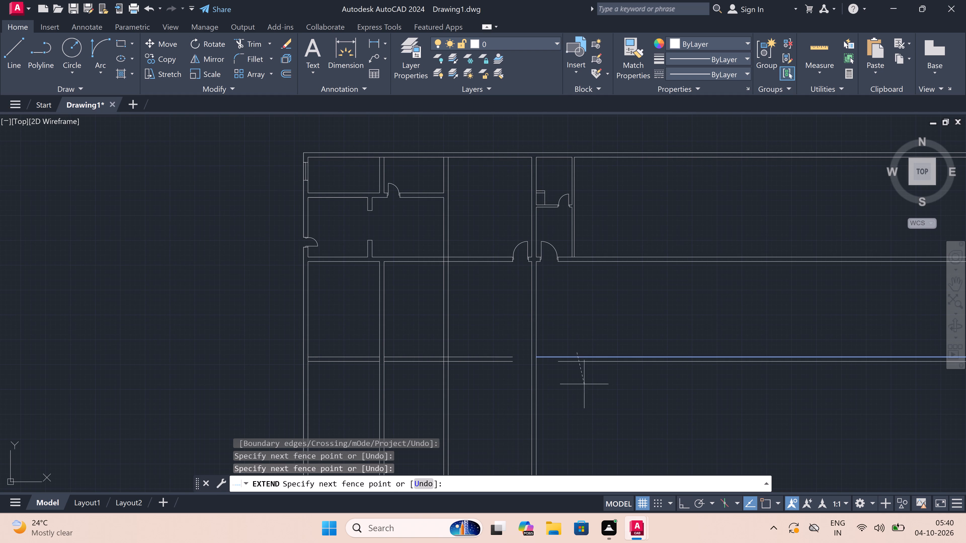
pyautogui.doubleClick(586, 393)
pyautogui.click(566, 348)
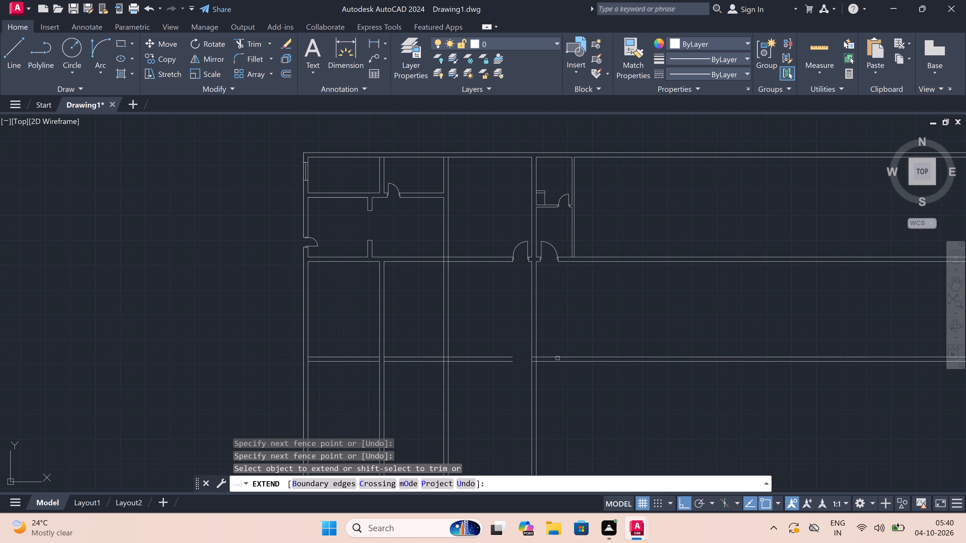
pyautogui.doubleClick(554, 341)
pyautogui.click(551, 389)
pyautogui.click(403, 338)
pyautogui.click(403, 340)
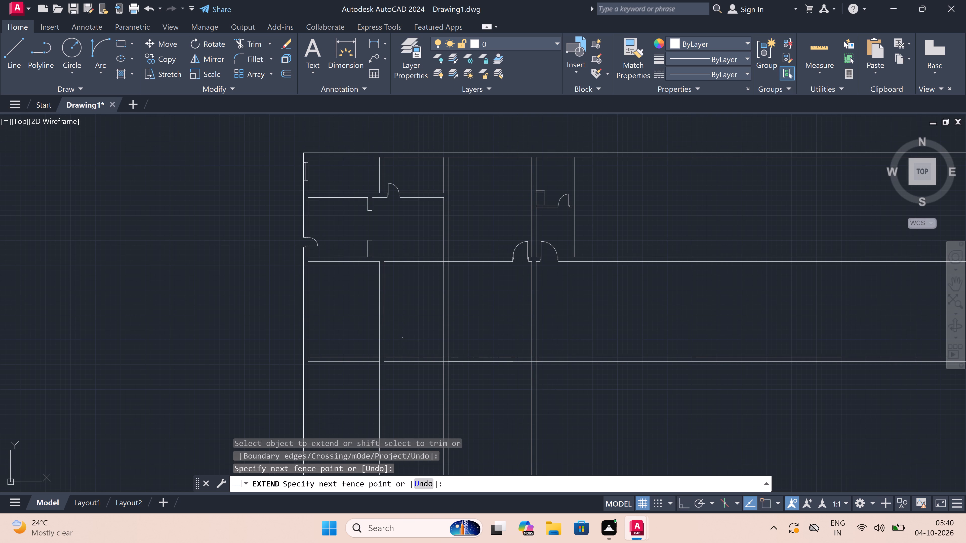
pyautogui.click(411, 401)
pyautogui.doubleClick(409, 342)
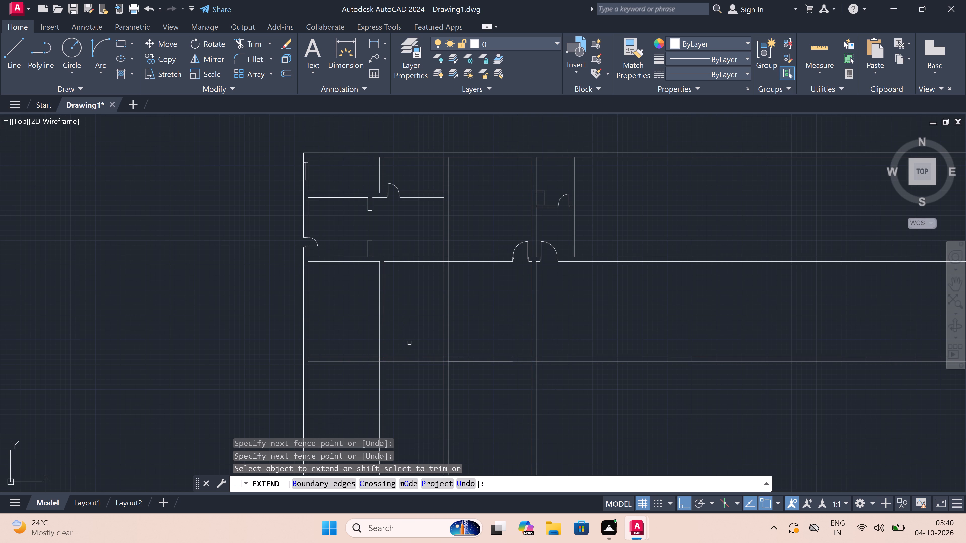
pyautogui.press('Escape')
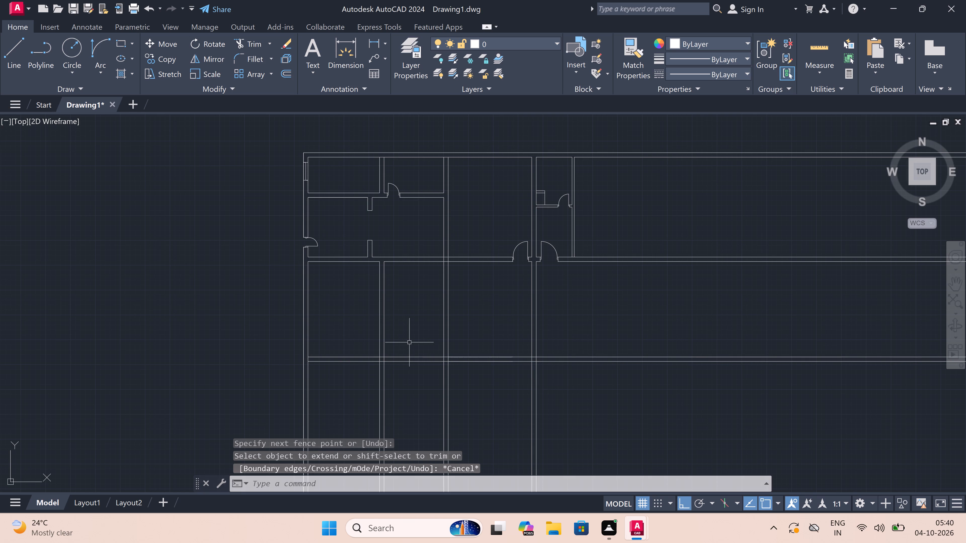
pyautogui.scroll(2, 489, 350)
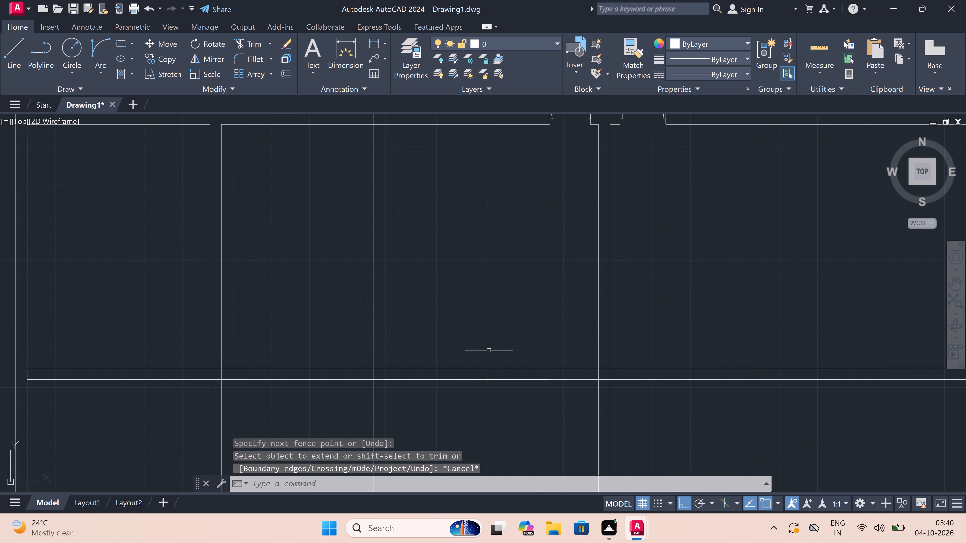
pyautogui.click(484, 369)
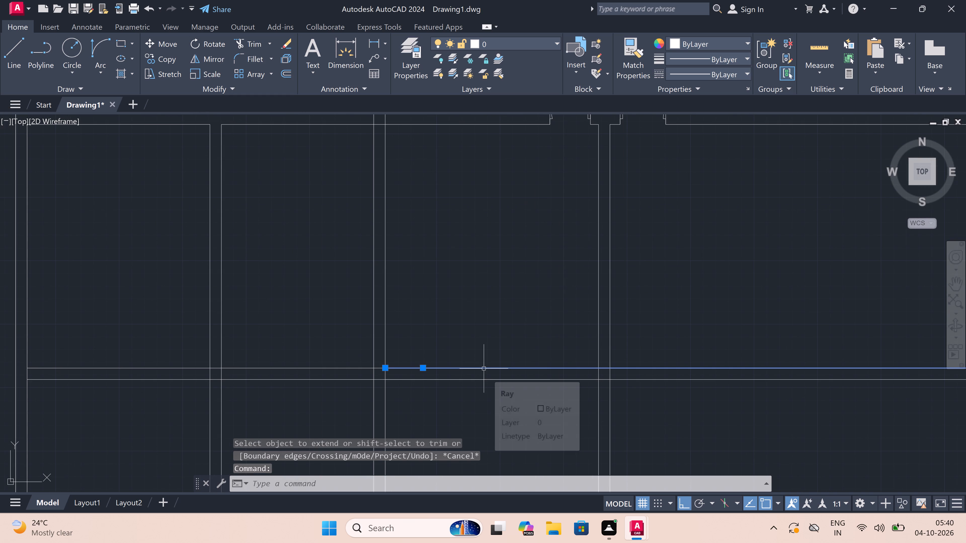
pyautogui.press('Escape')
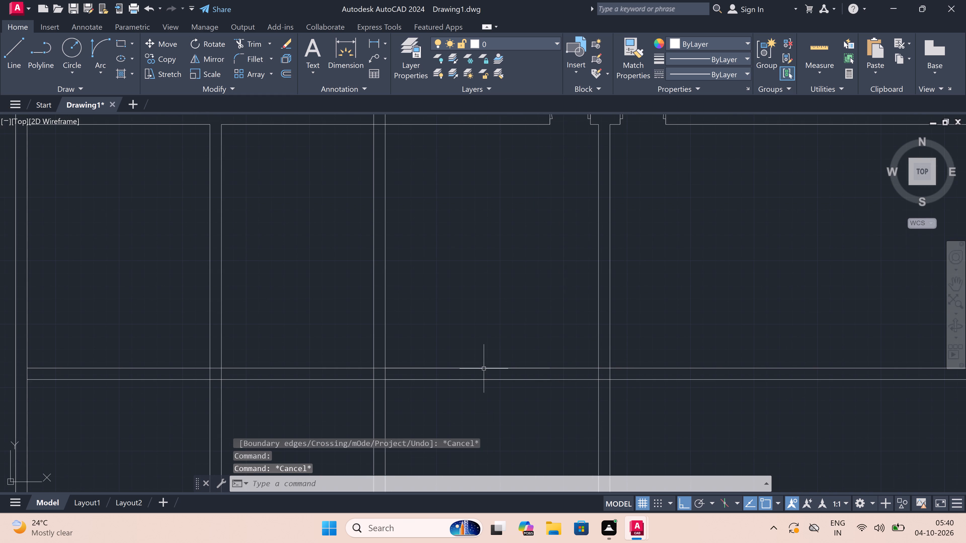
# Extend the lower face of the horizontal wall's middle segment westward across the top of the vertical wall below it.
pyautogui.scroll(-3, 495, 345)
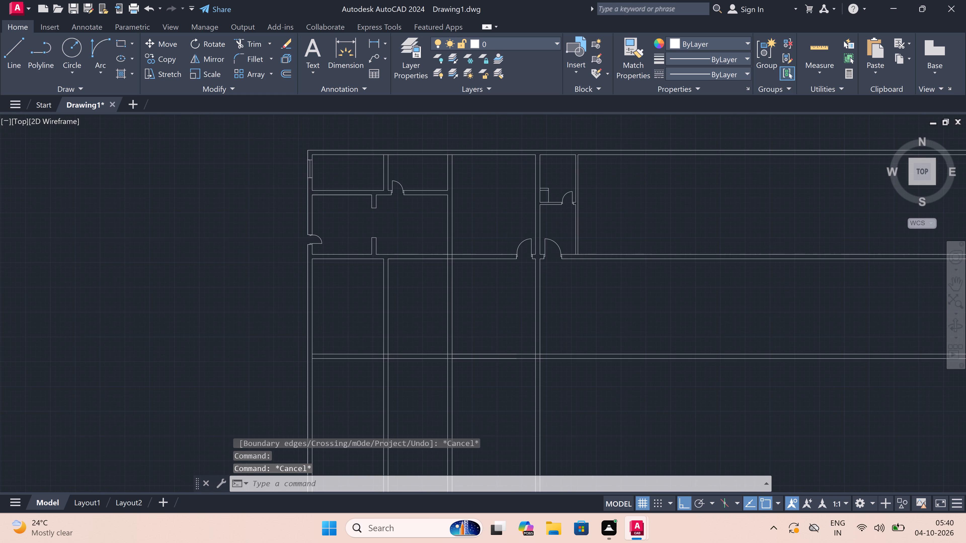
pyautogui.scroll(-1, 495, 345)
pyautogui.scroll(2, 454, 337)
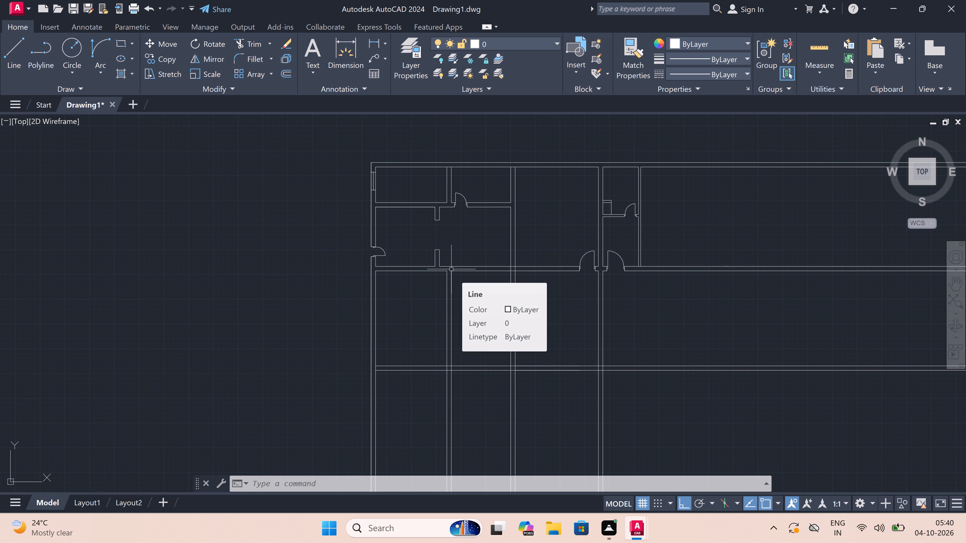
pyautogui.scroll(2, 458, 280)
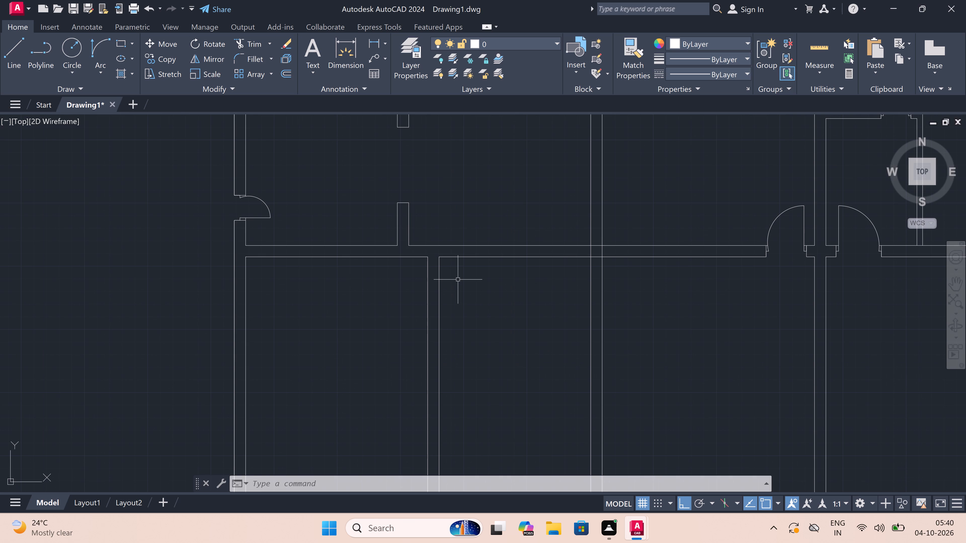
pyautogui.write('ex')
pyautogui.press('space')
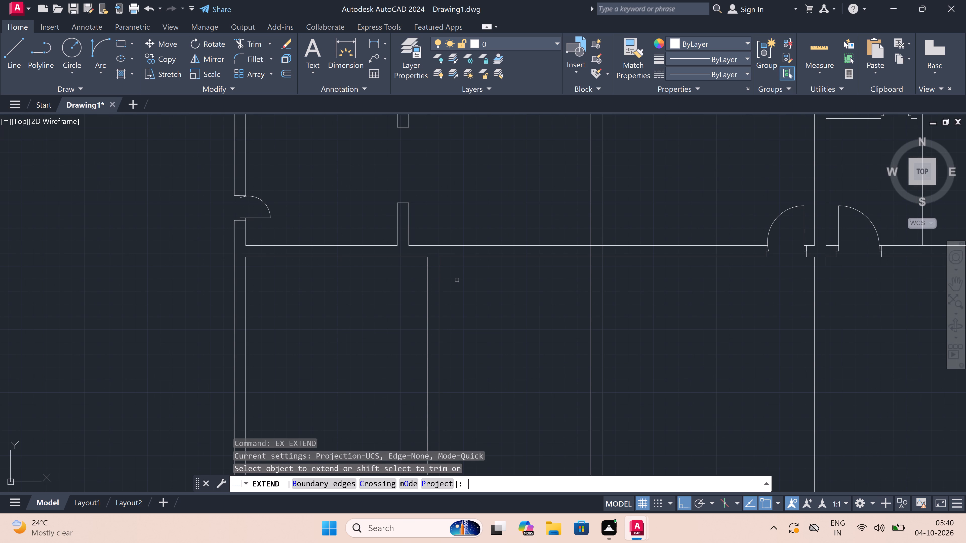
pyautogui.click(446, 257)
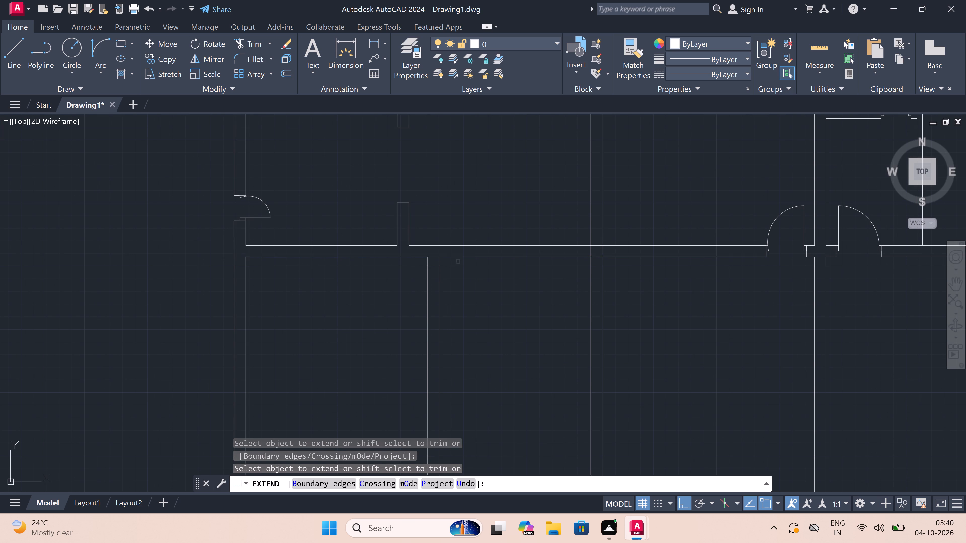
pyautogui.press('Escape')
# Trim the lines crossing the junction of the northern rooms' middle vertical wall and the horizontal wall, opening the horizontal wall's upper face there.
pyautogui.write('tr')
pyautogui.press('space')
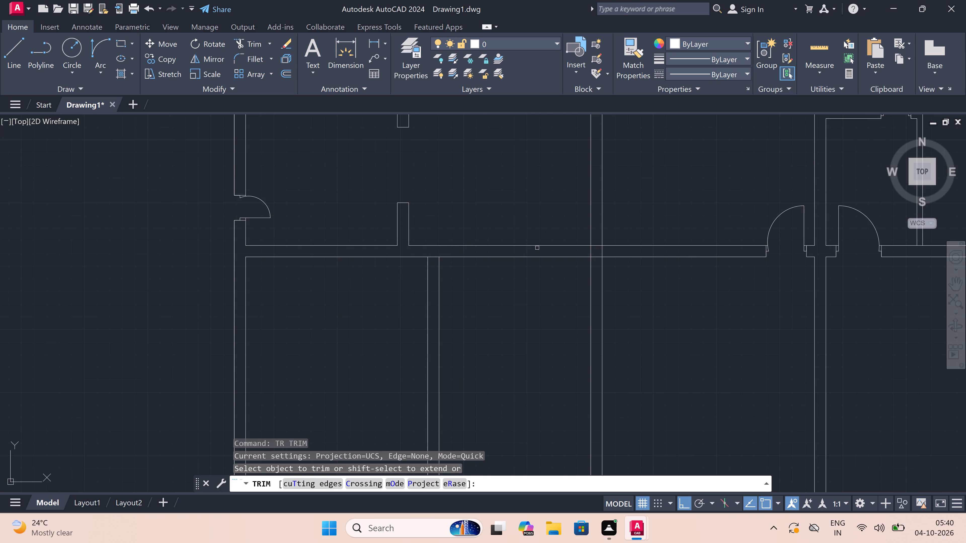
pyautogui.scroll(-2, 409, 328)
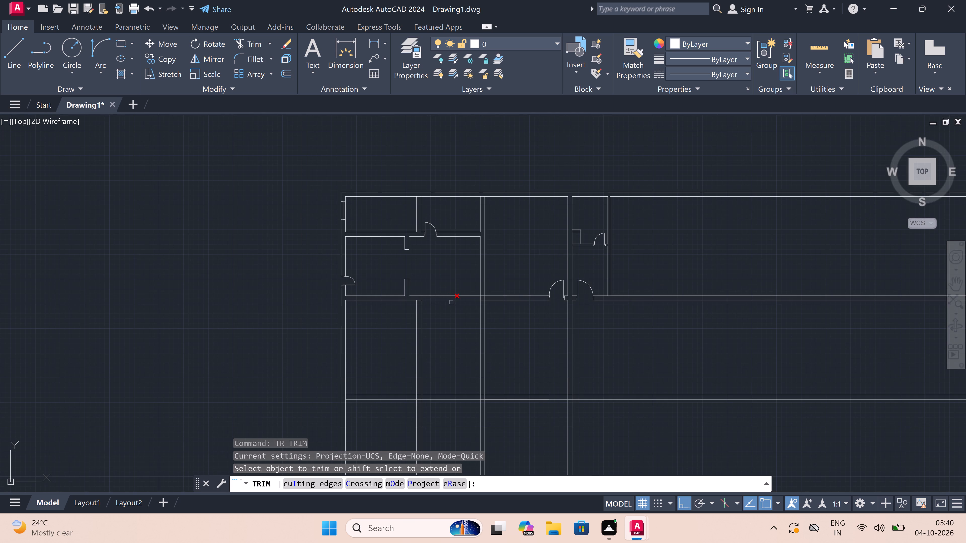
pyautogui.scroll(2, 472, 298)
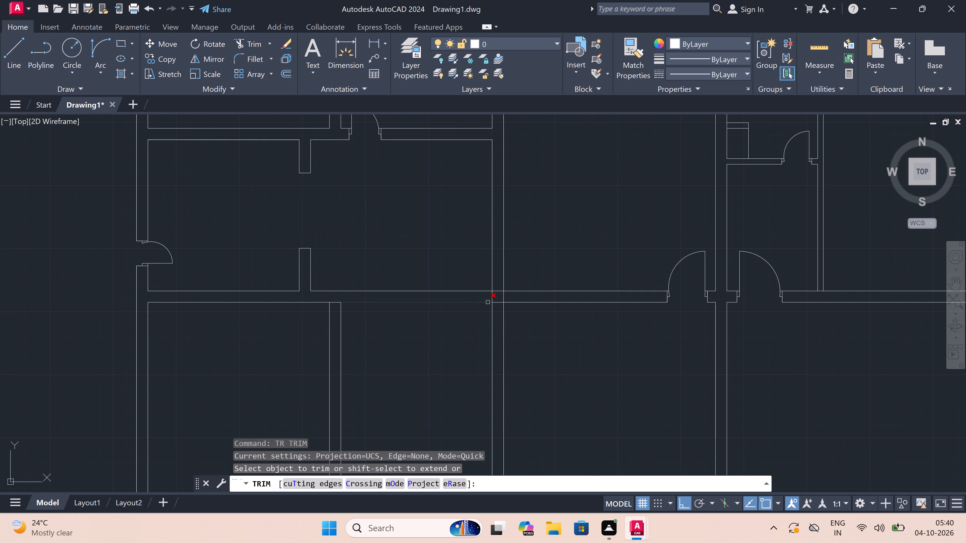
pyautogui.scroll(3, 488, 301)
pyautogui.click(473, 288)
pyautogui.doubleClick(572, 273)
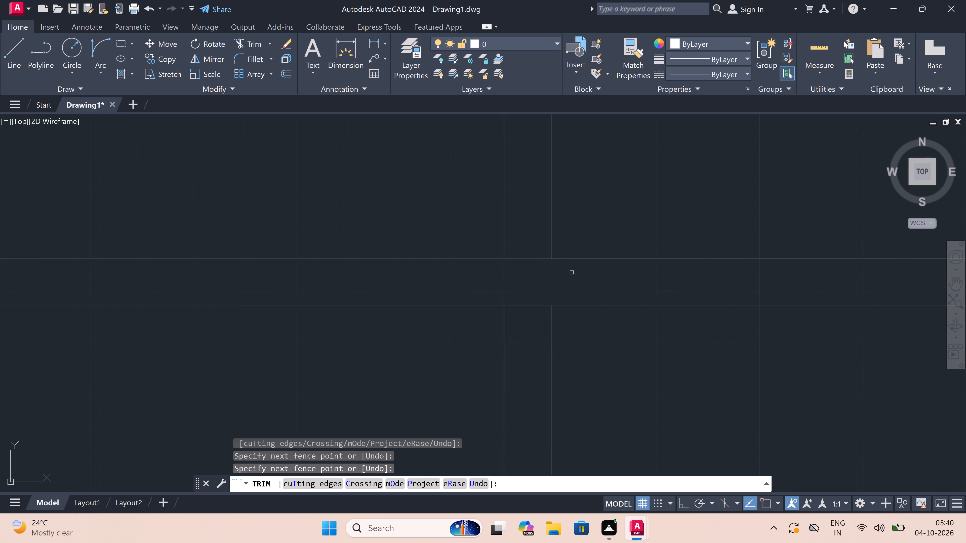
pyautogui.click(513, 282)
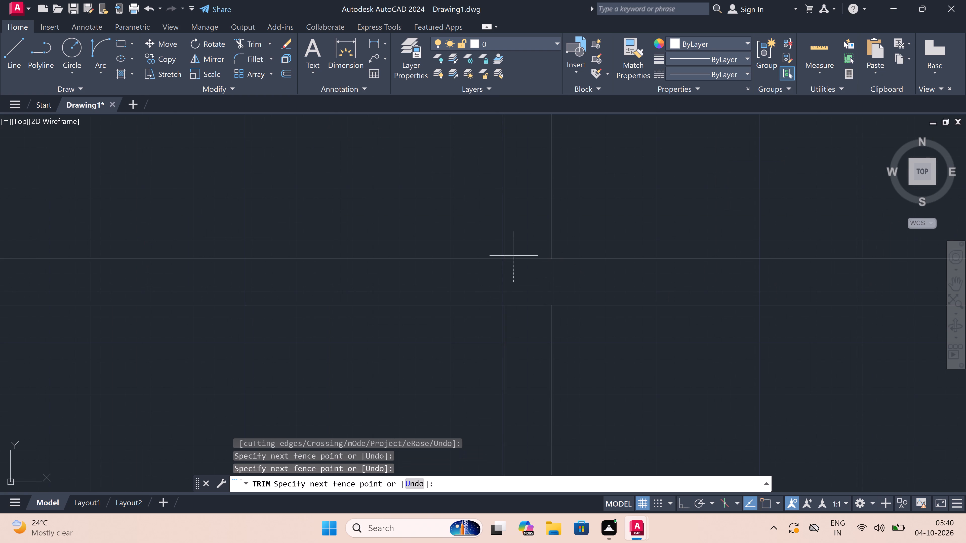
pyautogui.click(516, 250)
# Trim away the two western interior vertical walls between the upper horizontal wall and the southern wall.
pyautogui.scroll(-4, 516, 250)
pyautogui.scroll(-3, 538, 279)
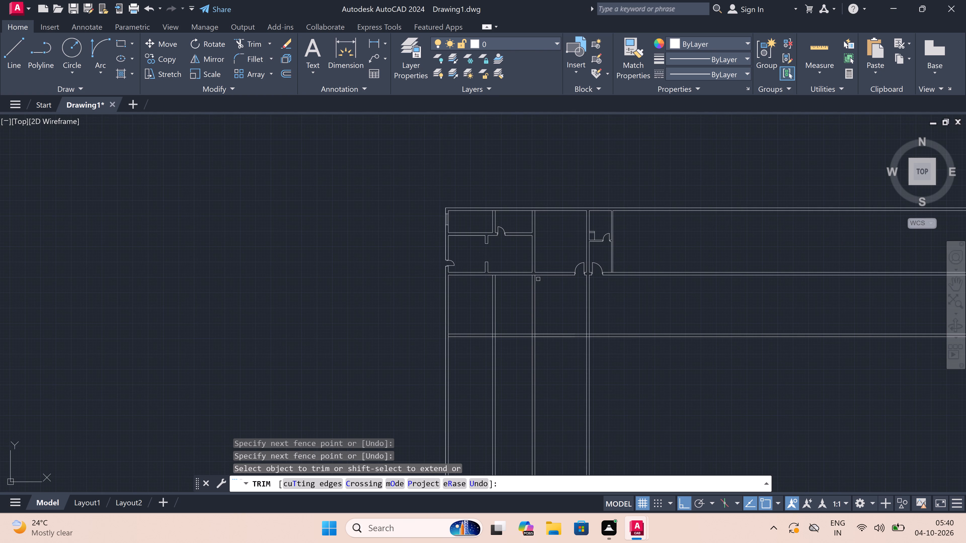
pyautogui.doubleClick(542, 293)
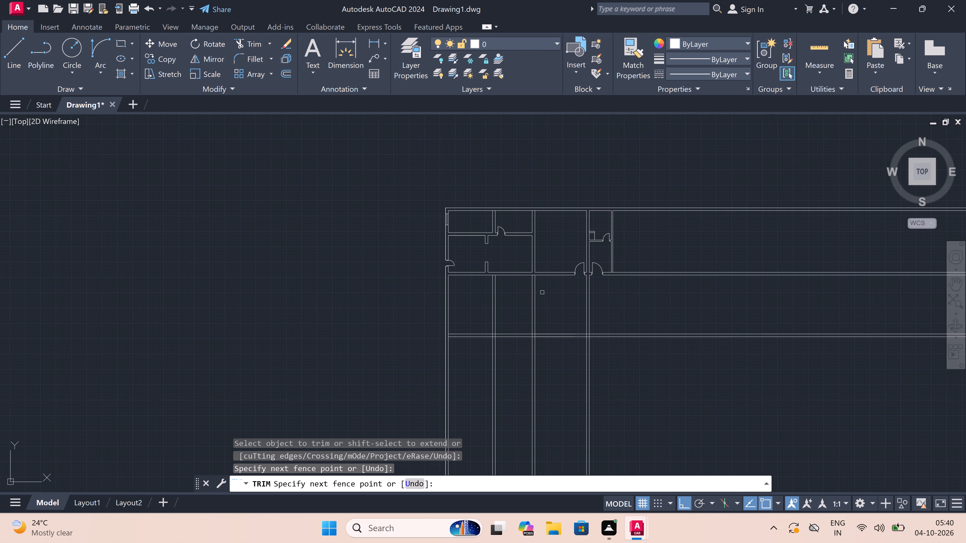
pyautogui.scroll(2, 495, 292)
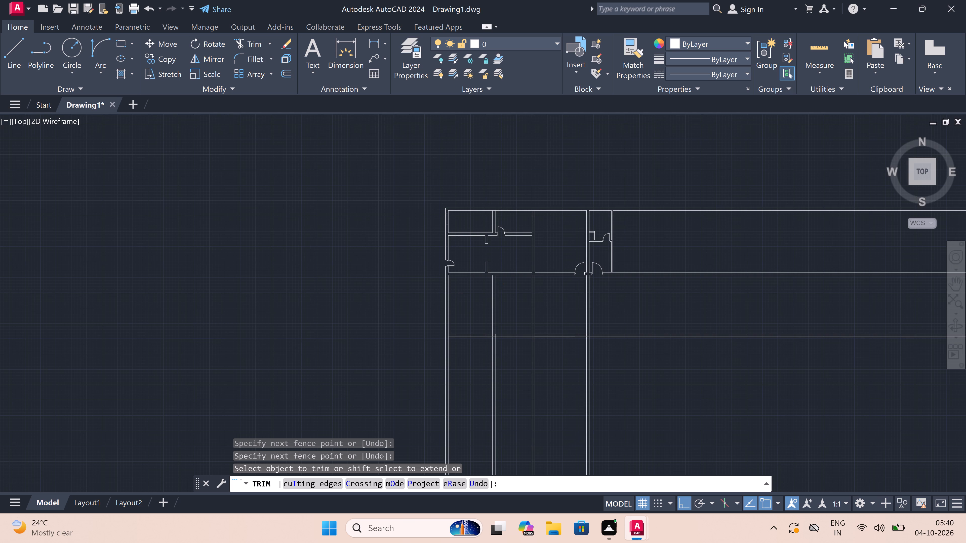
pyautogui.click(425, 309)
pyautogui.click(622, 293)
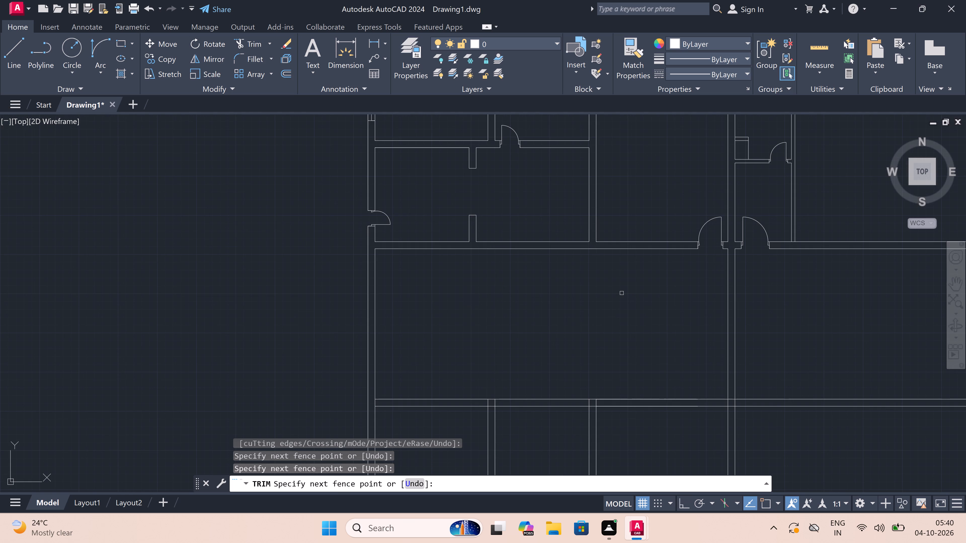
# Trim away the remaining parts of those two vertical walls, both across the southern wall and south of it.
pyautogui.scroll(-1, 615, 325)
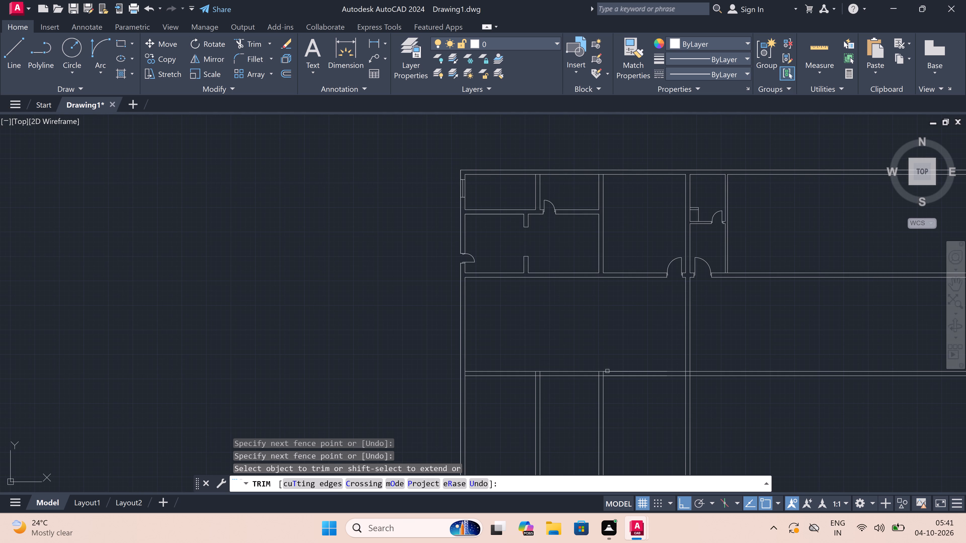
pyautogui.scroll(3, 605, 384)
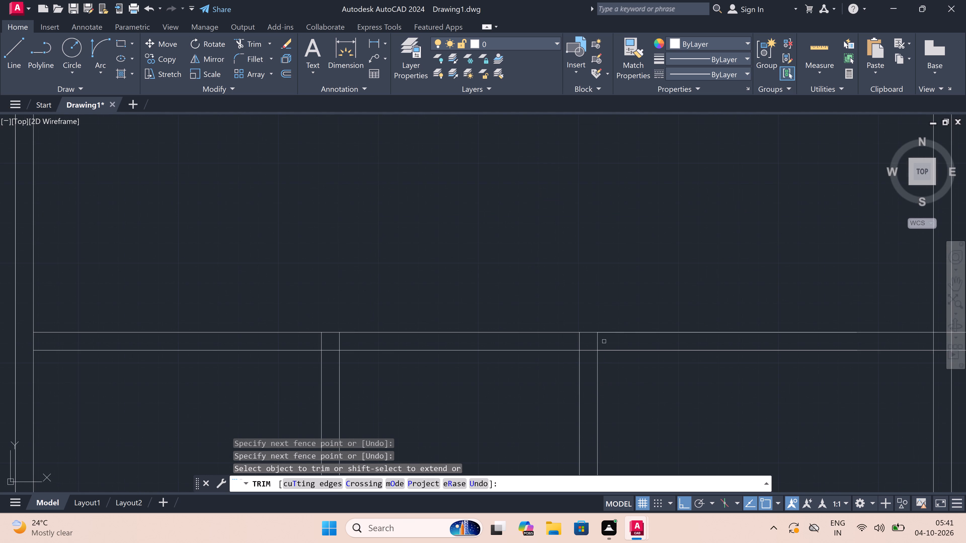
pyautogui.click(604, 341)
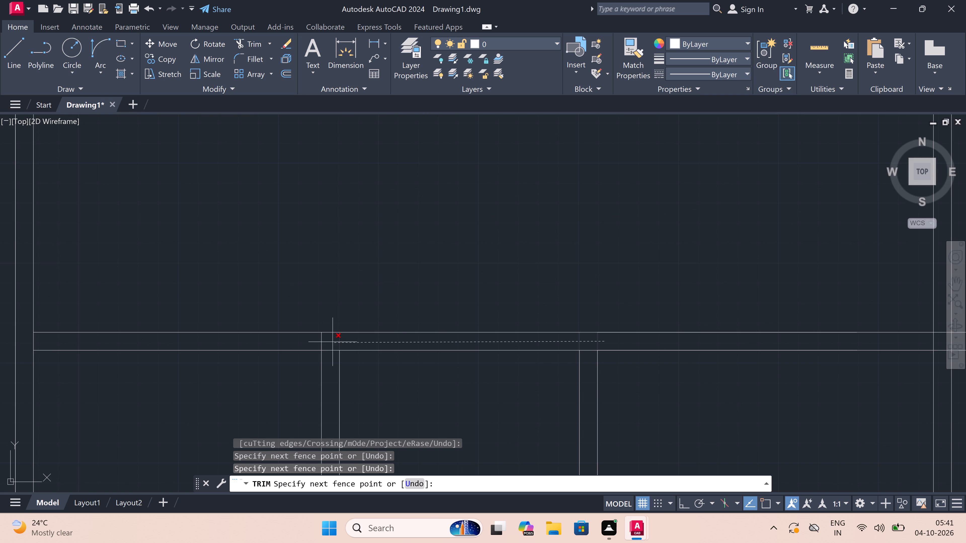
pyautogui.click(314, 342)
pyautogui.scroll(-3, 544, 263)
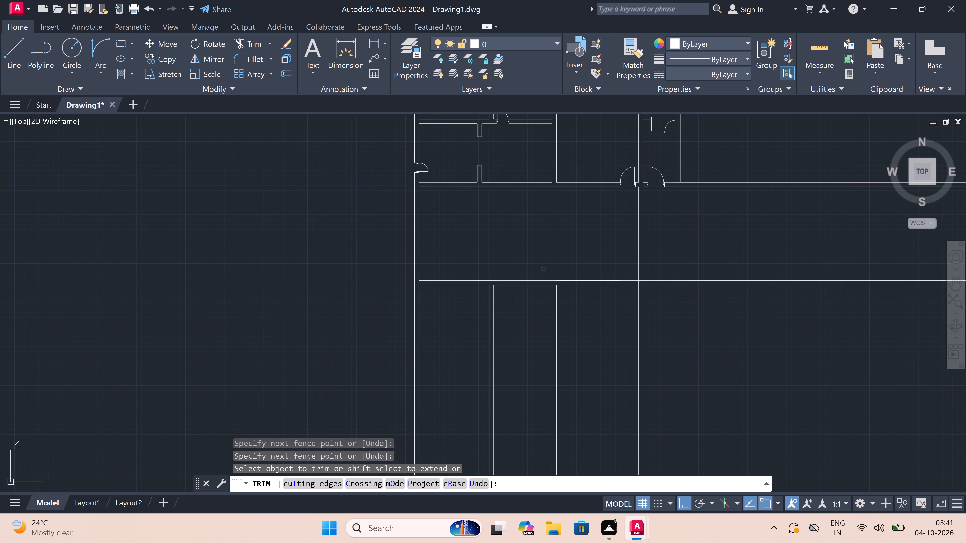
pyautogui.click(566, 344)
pyautogui.click(464, 343)
pyautogui.scroll(-1, 464, 343)
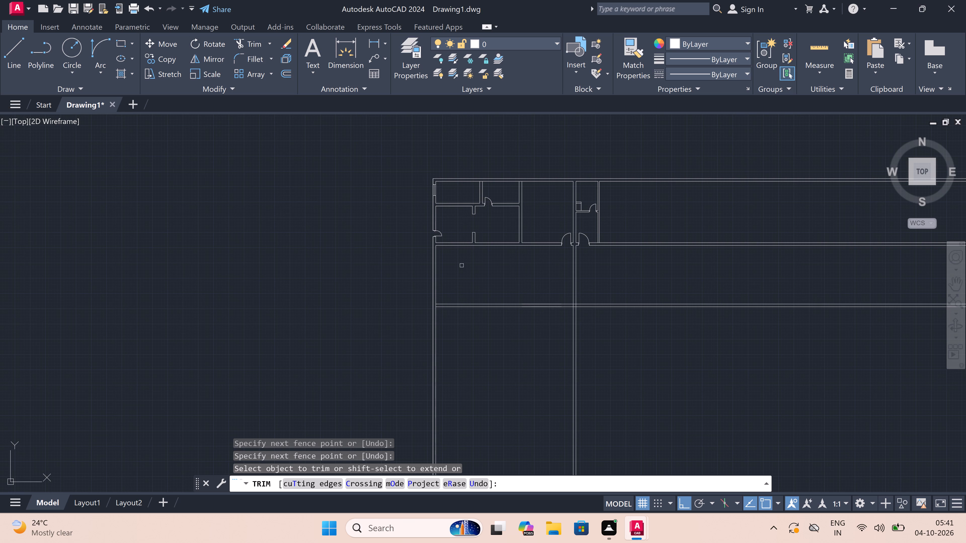
# Trim the inner face of the west exterior wall where the southern wall meets it.
pyautogui.scroll(3, 462, 263)
pyautogui.scroll(-1, 463, 267)
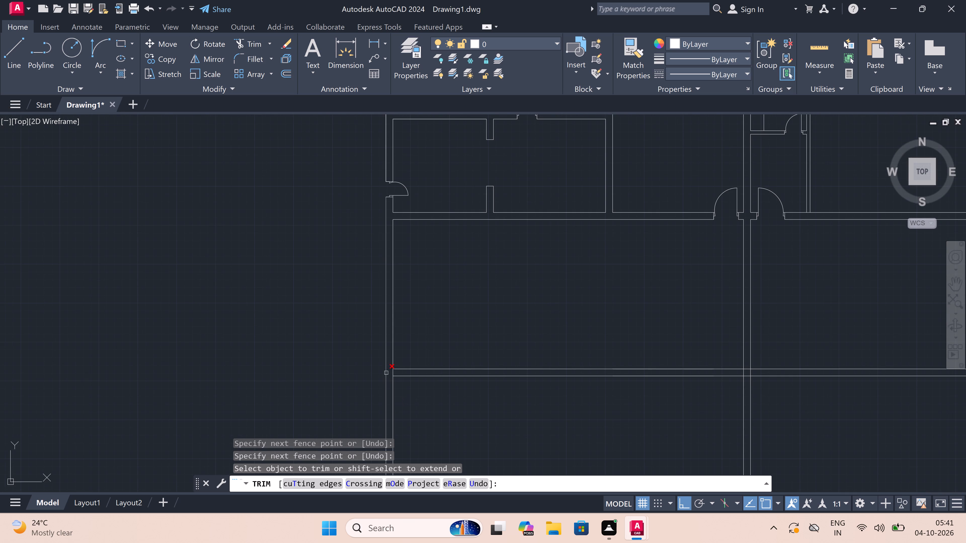
pyautogui.scroll(2, 386, 372)
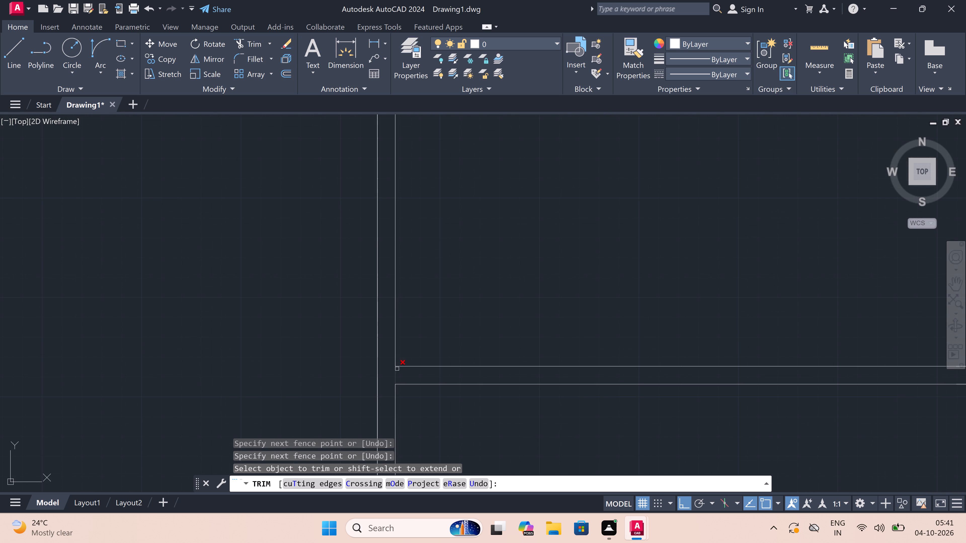
pyautogui.click(396, 372)
pyautogui.scroll(-2, 396, 372)
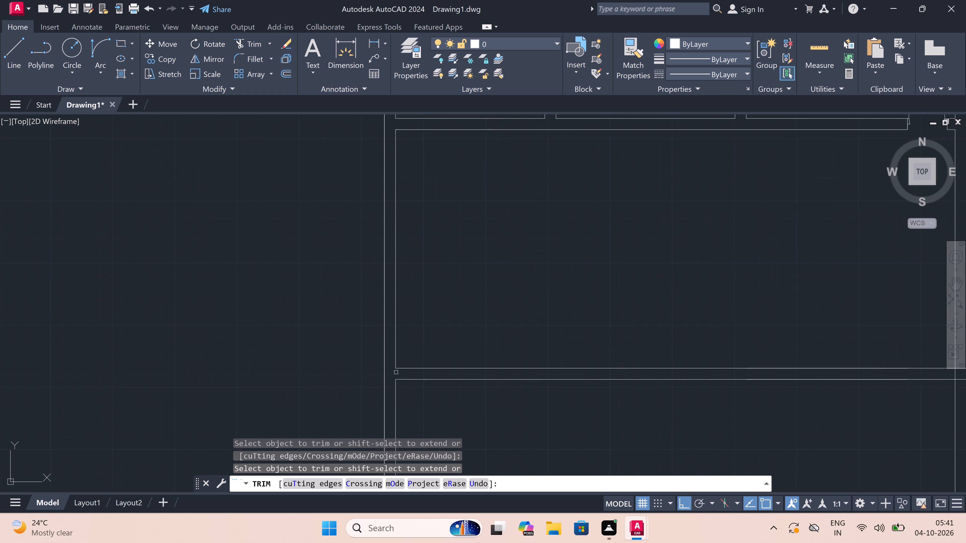
pyautogui.press('Escape')
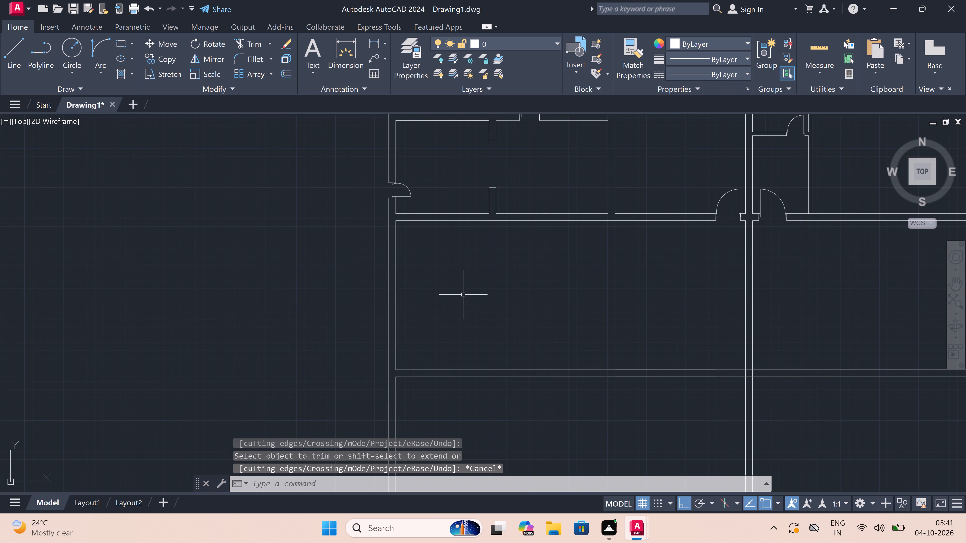
# Offset the west exterior wall's inner face by 14' eastward between the upper horizontal wall and the southern wall.
pyautogui.write('o')
pyautogui.press('space')
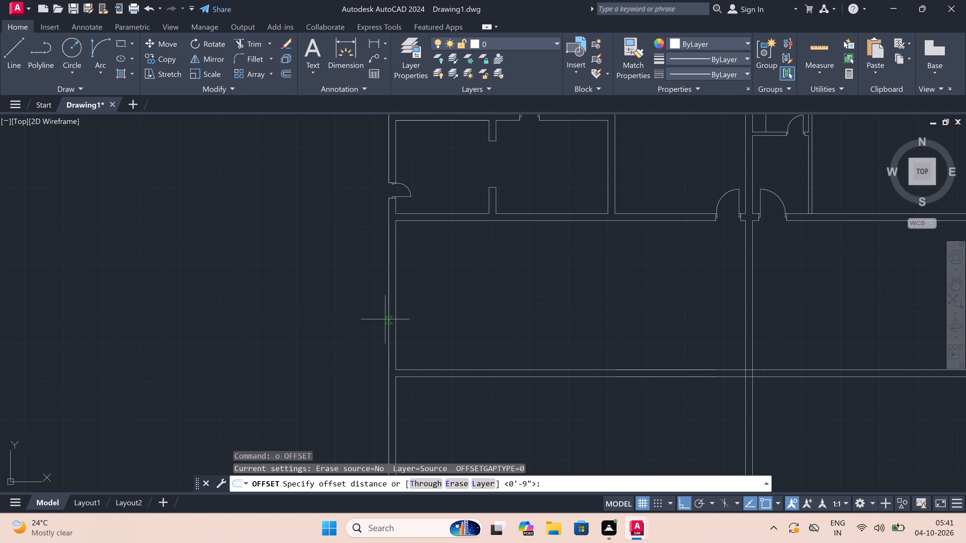
pyautogui.doubleClick(398, 295)
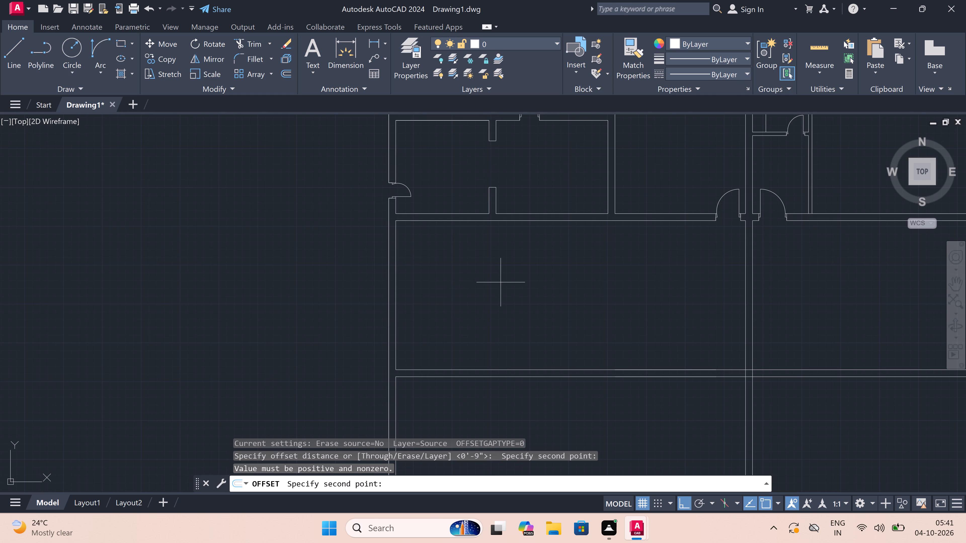
pyautogui.doubleClick(395, 280)
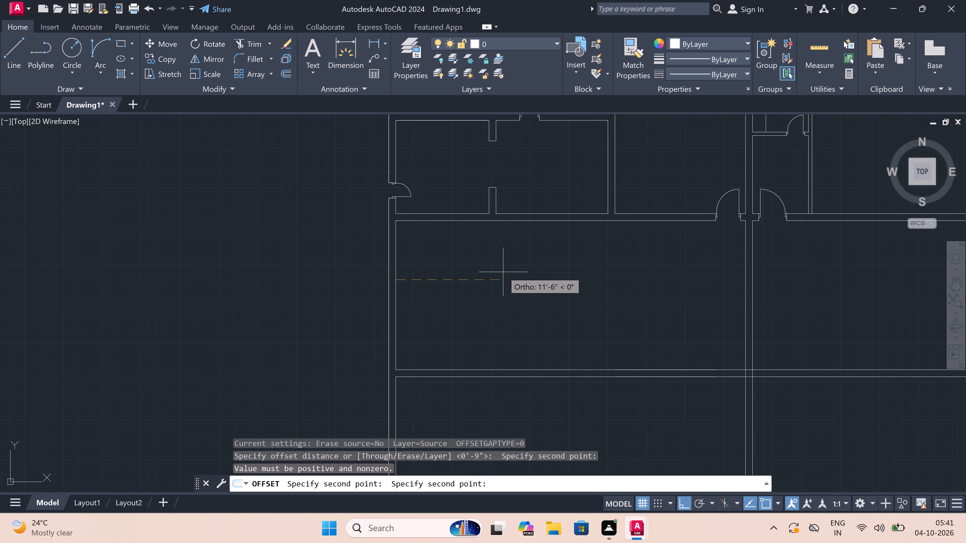
pyautogui.scroll(-1, 503, 272)
pyautogui.scroll(2, 503, 272)
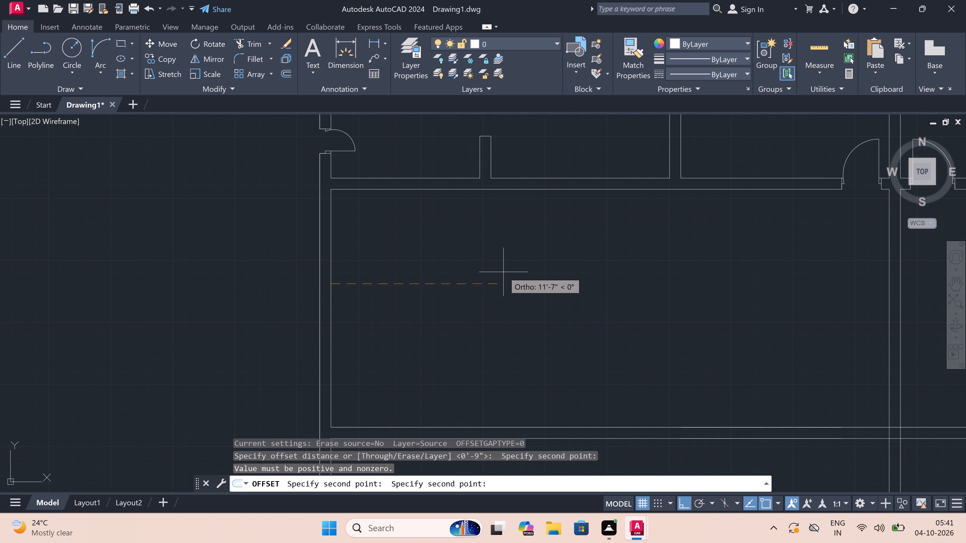
pyautogui.scroll(-1, 503, 272)
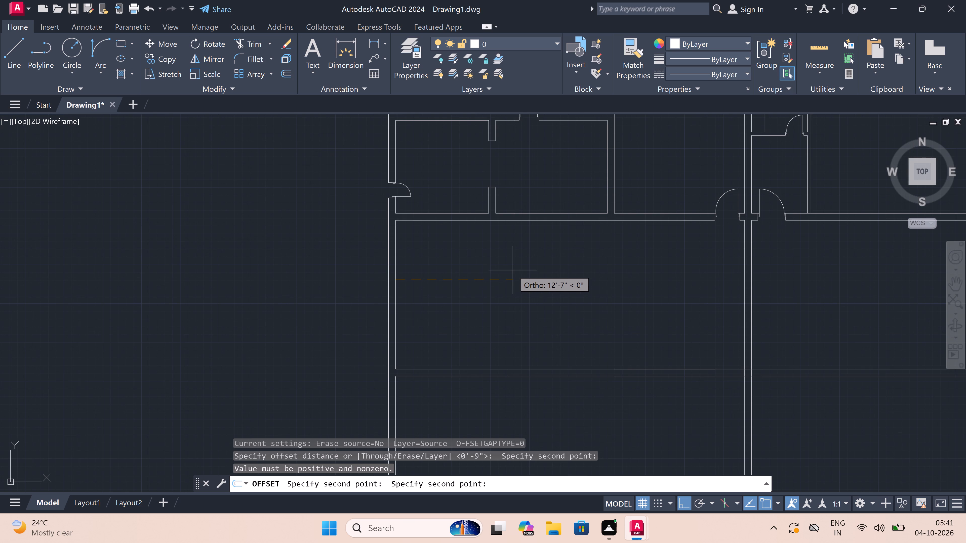
pyautogui.write('14')
pyautogui.write("'")
pyautogui.press('space')
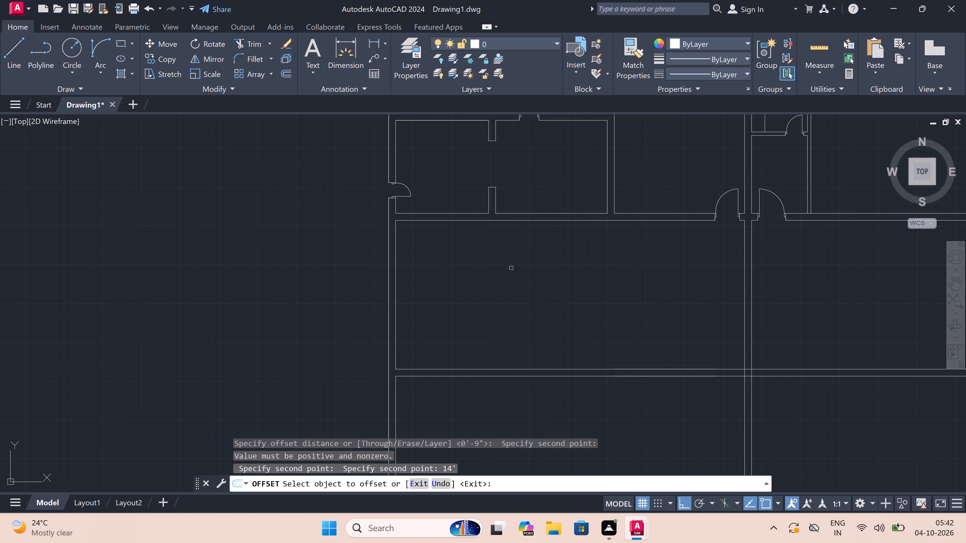
pyautogui.click(395, 268)
pyautogui.click(514, 269)
pyautogui.press('Escape')
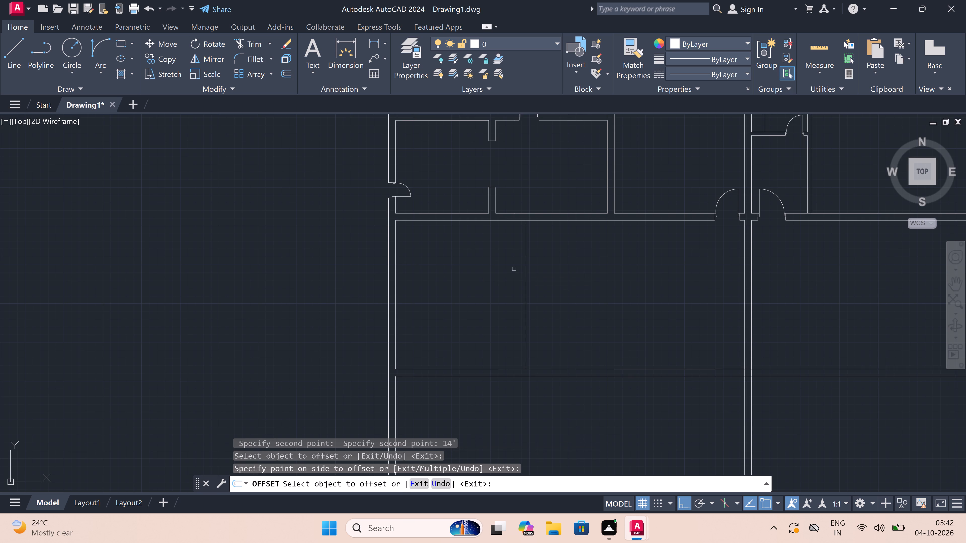
# Offset the new vertical partition line by 9" eastward to give it wall thickness.
pyautogui.press('space')
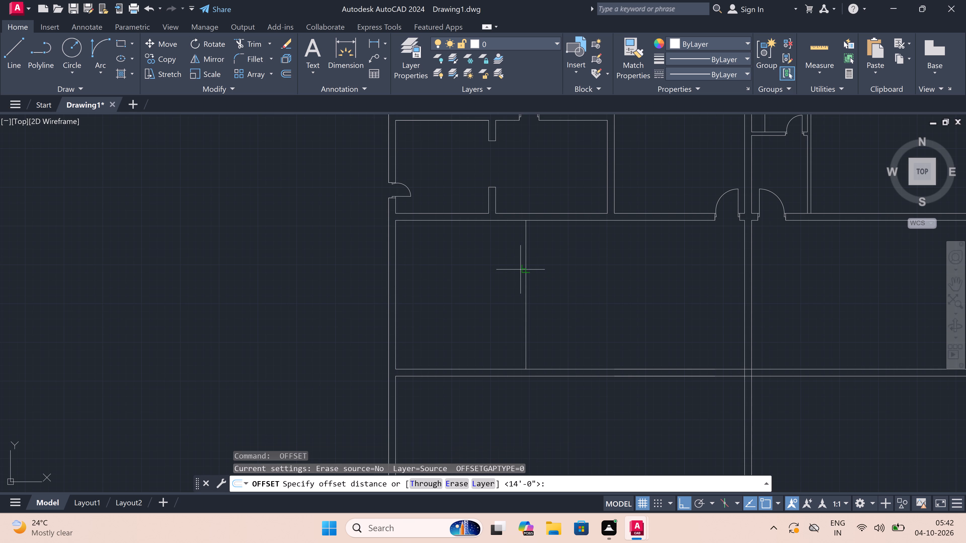
pyautogui.click(527, 272)
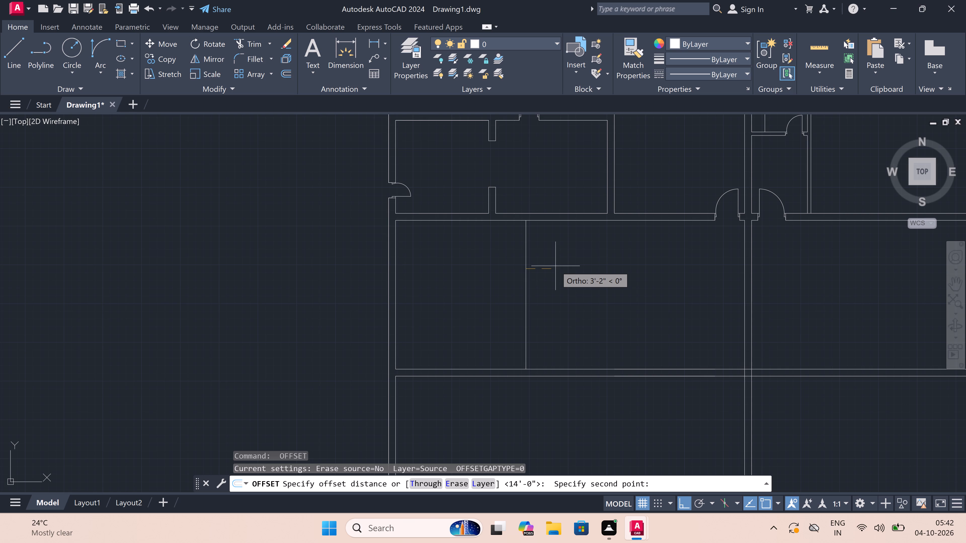
pyautogui.write('9"')
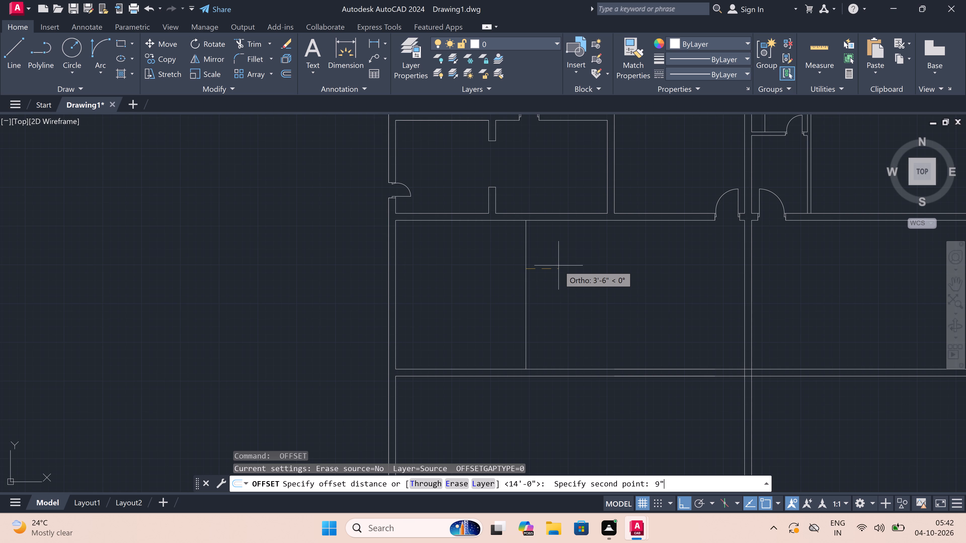
pyautogui.press('space')
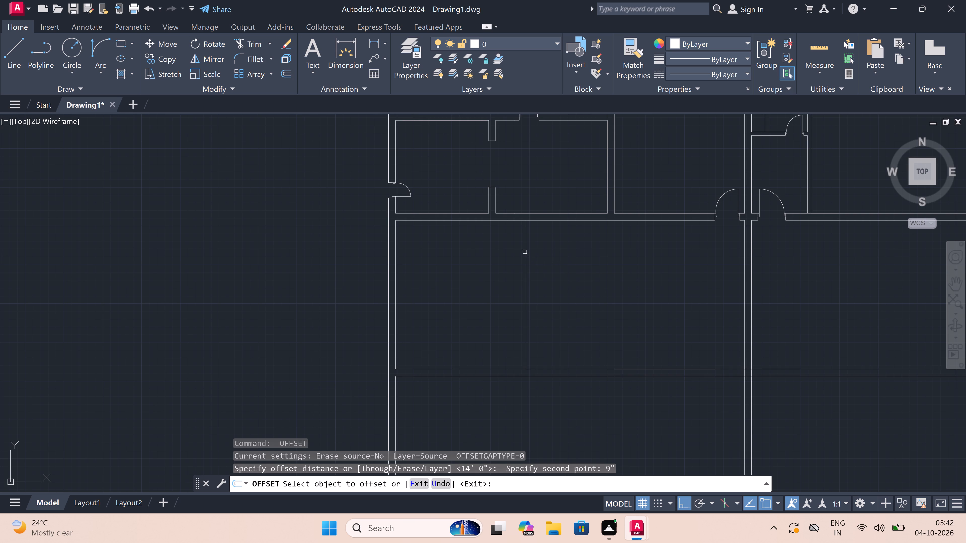
pyautogui.click(525, 252)
pyautogui.click(542, 251)
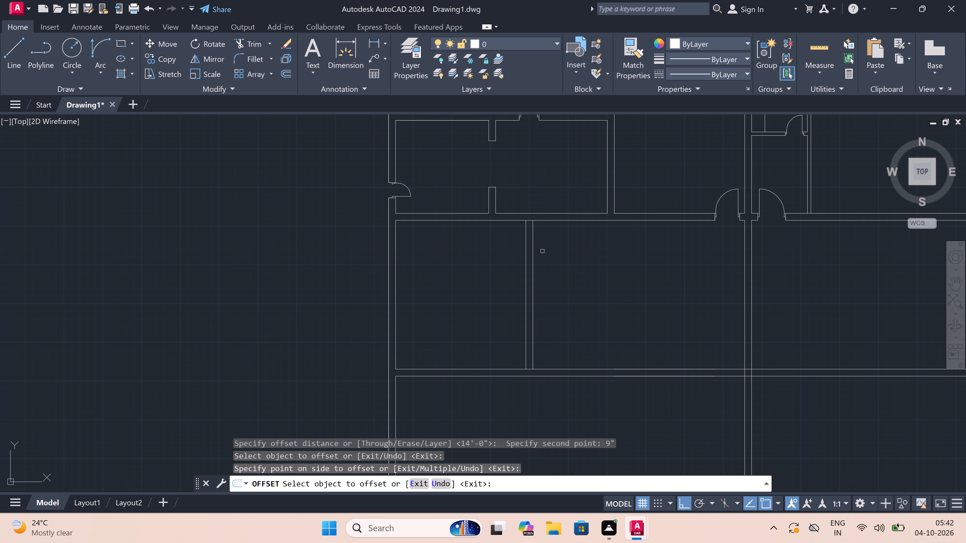
pyautogui.scroll(-1, 542, 251)
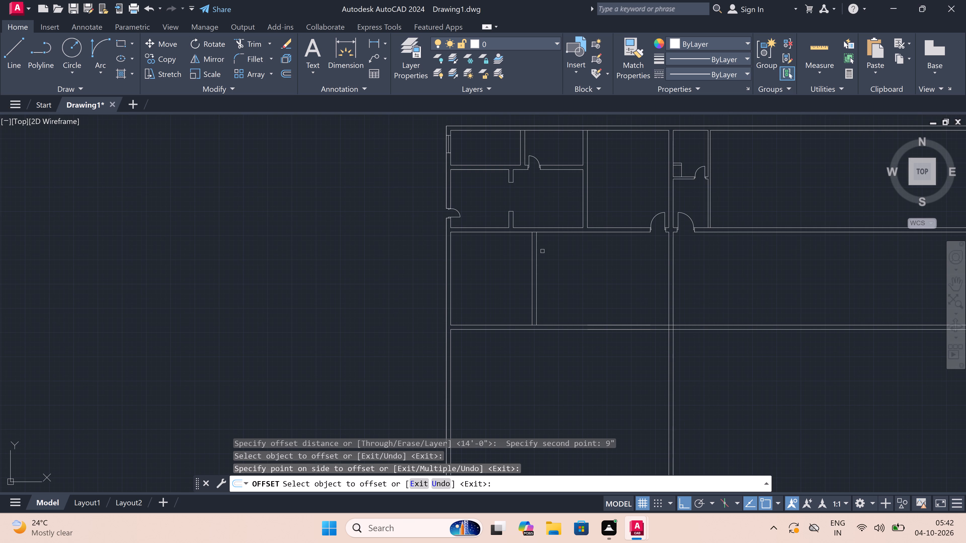
pyautogui.scroll(-3, 496, 288)
pyautogui.scroll(2, 557, 288)
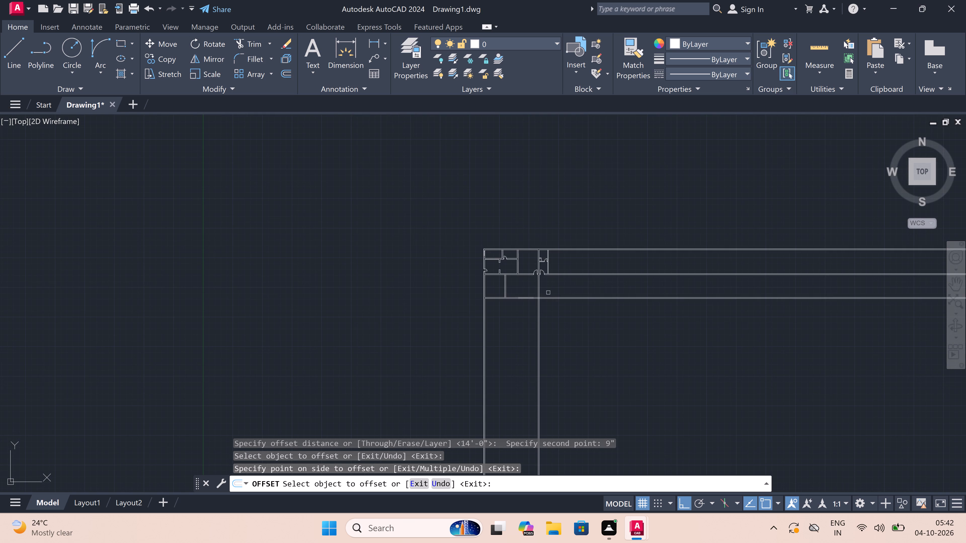
pyautogui.scroll(1, 557, 288)
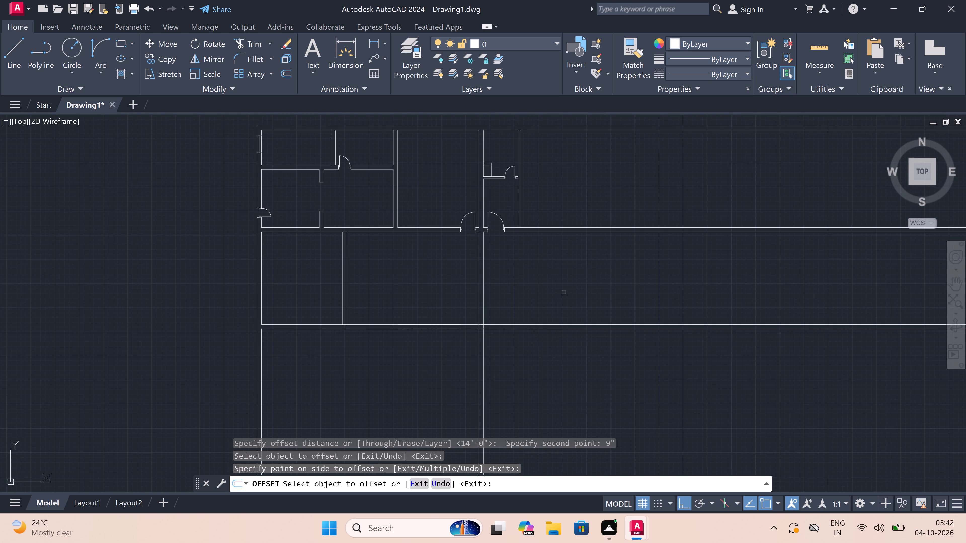
pyautogui.press('Escape')
# Erase all the line segments of the southern horizontal wall on both sides of the central vertical wall.
pyautogui.moveTo(566, 300); pyautogui.dragTo(567, 302)
pyautogui.click(538, 360)
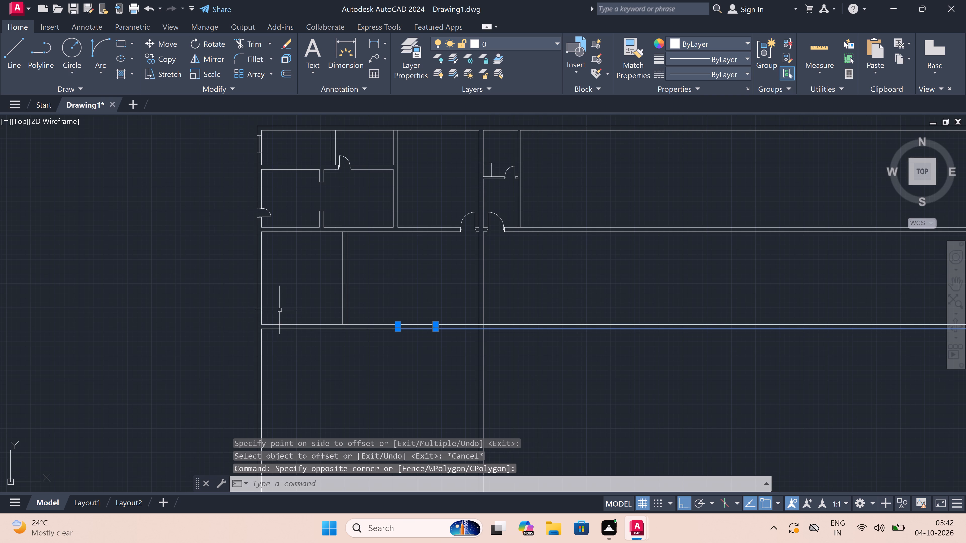
pyautogui.doubleClick(293, 310)
pyautogui.click(287, 369)
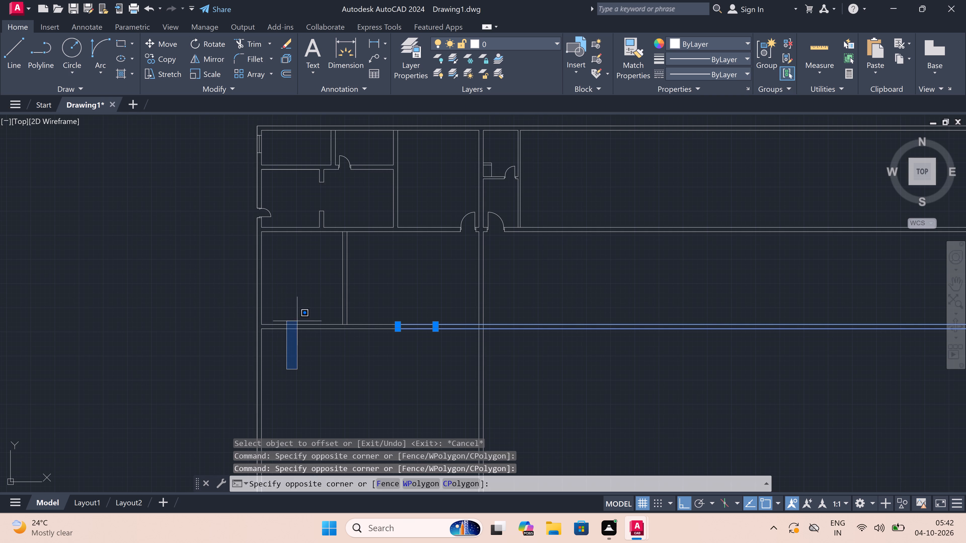
pyautogui.click(311, 293)
pyautogui.doubleClick(329, 299)
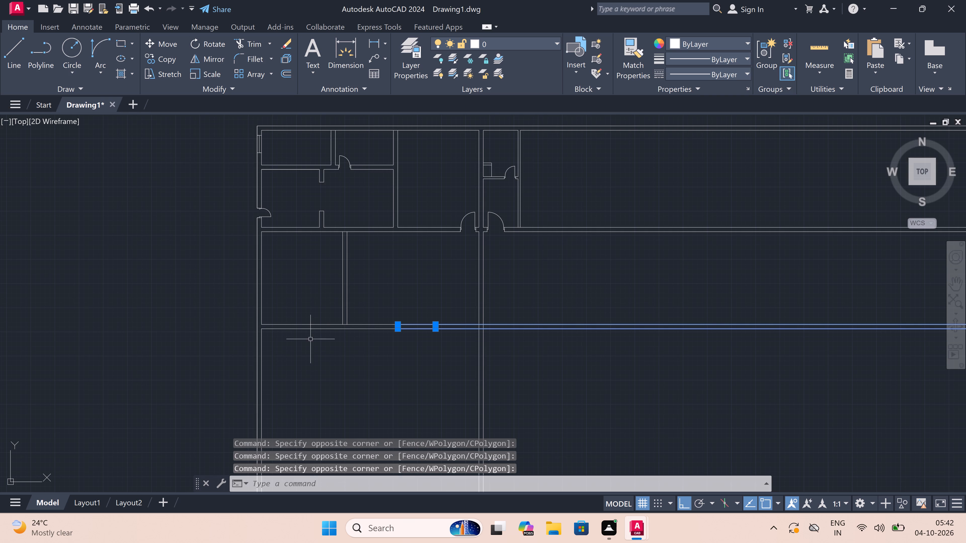
pyautogui.click(319, 320)
pyautogui.doubleClick(312, 343)
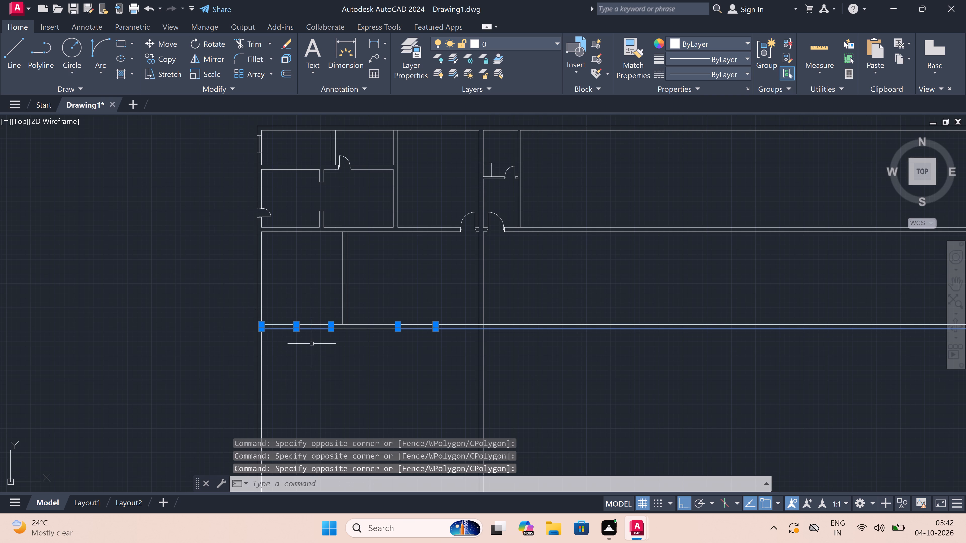
pyautogui.press('Delete')
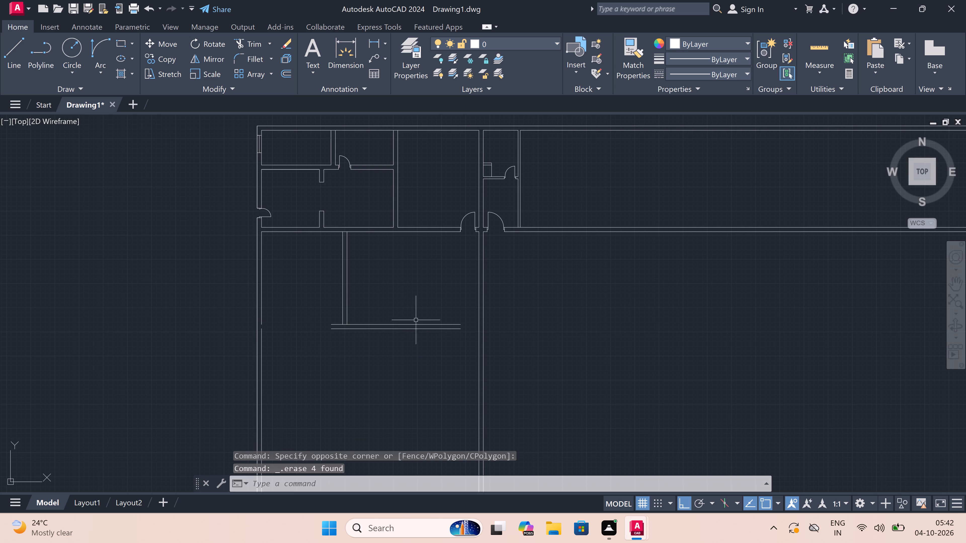
pyautogui.click(421, 313)
pyautogui.click(395, 375)
pyautogui.press('Delete')
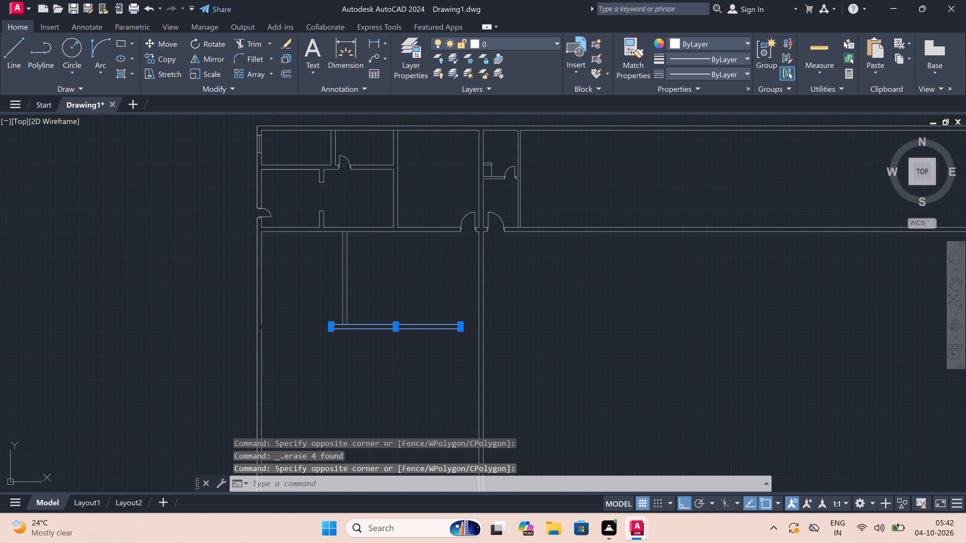
# Offset all three segments of the upper horizontal wall's south face by 22' southward.
pyautogui.write('o')
pyautogui.press('space')
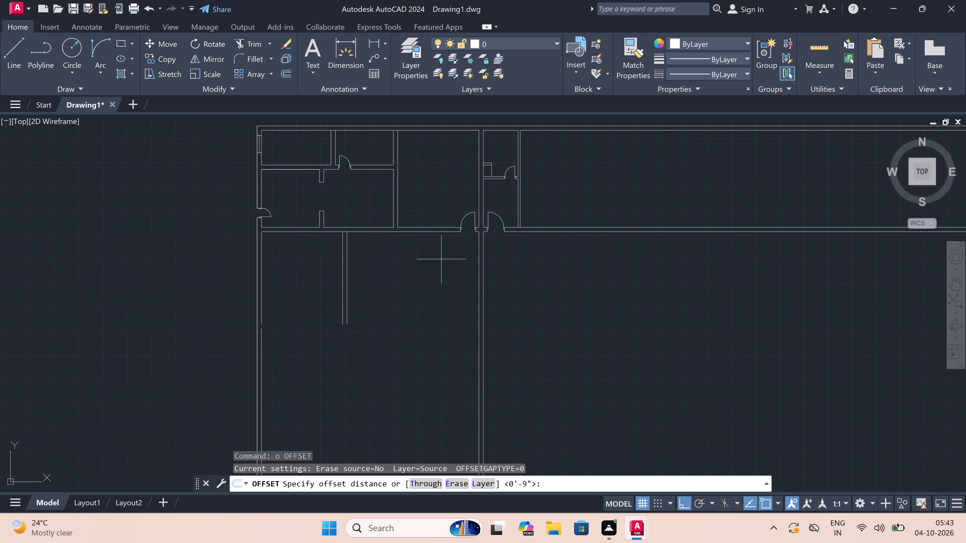
pyautogui.click(434, 235)
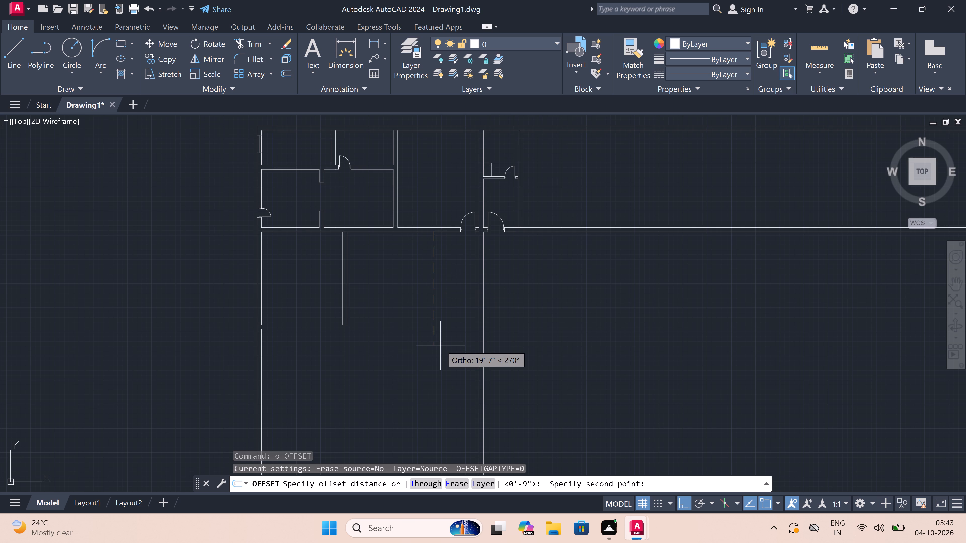
pyautogui.write("22'")
pyautogui.press('space')
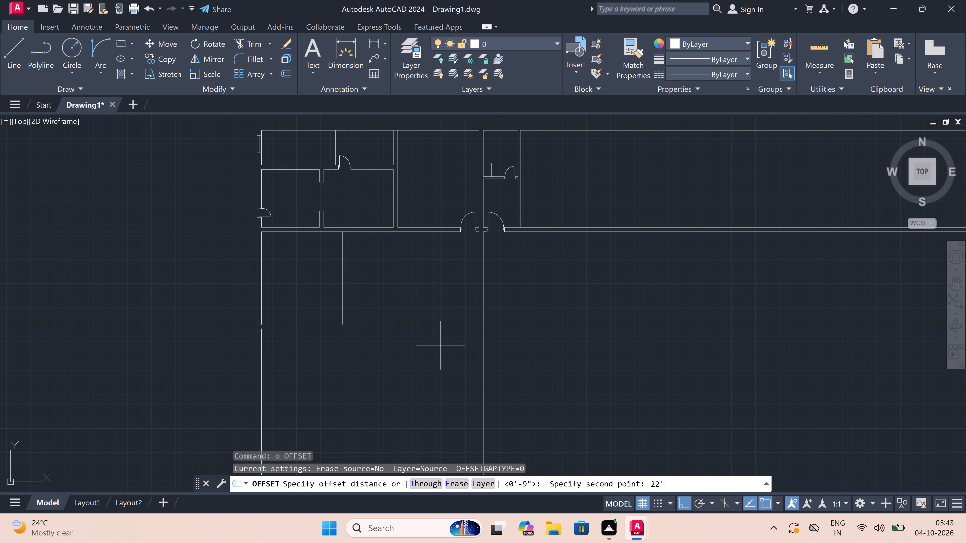
pyautogui.click(434, 232)
pyautogui.click(434, 270)
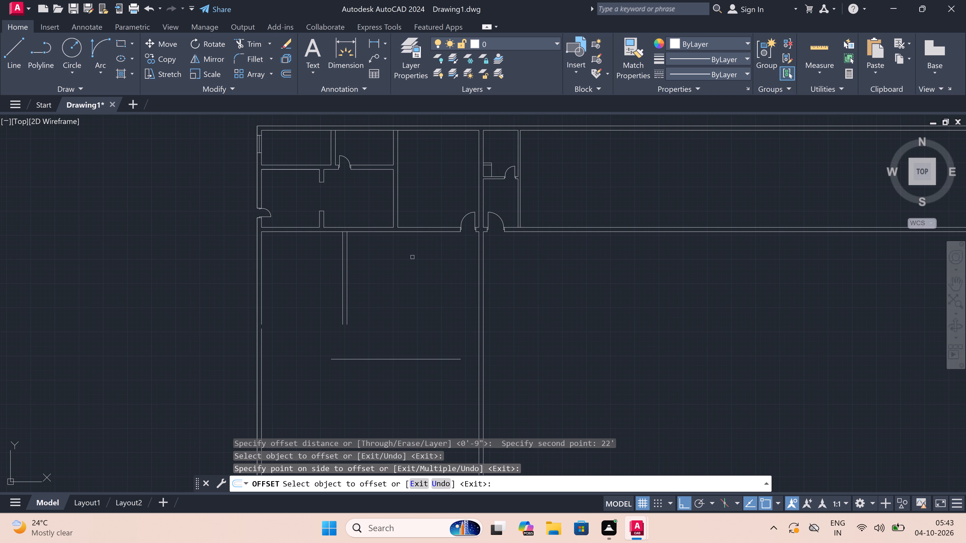
pyautogui.doubleClick(308, 231)
pyautogui.click(299, 281)
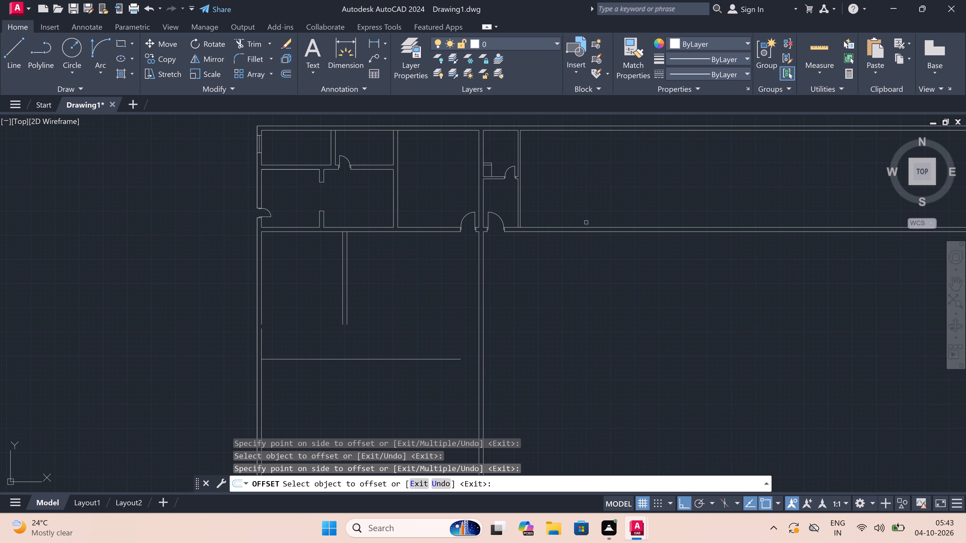
pyautogui.click(571, 231)
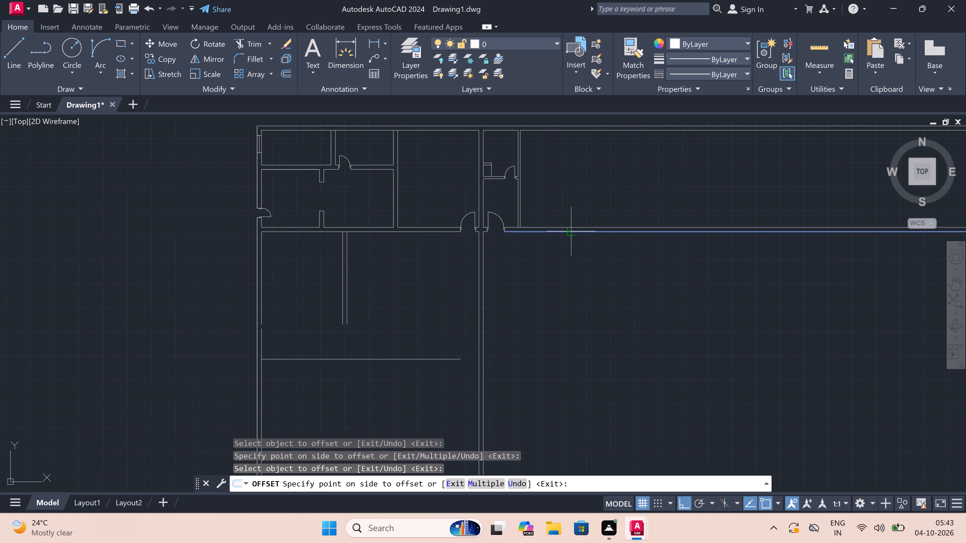
pyautogui.click(567, 300)
pyautogui.press('Escape')
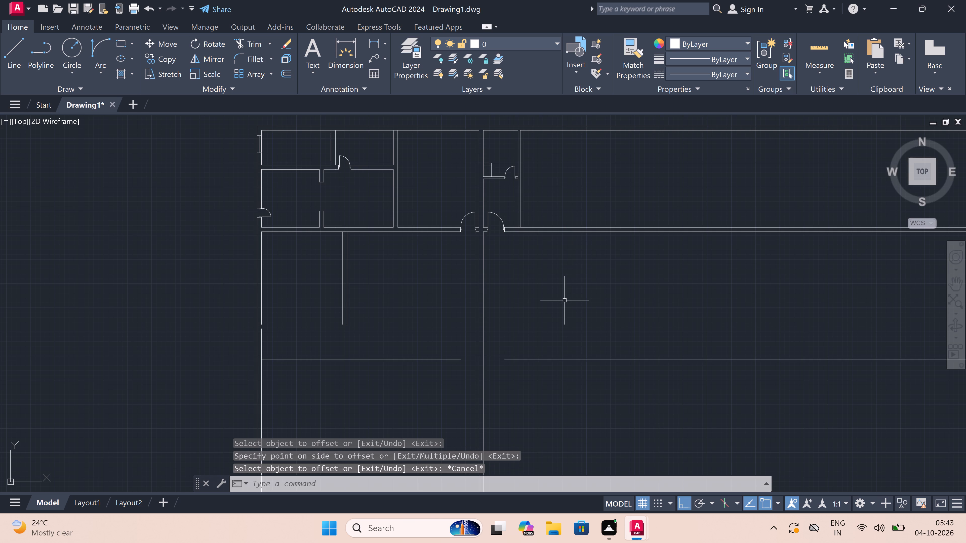
# Offset the three new southern wall segments by 9" southward to give the wall its thickness.
pyautogui.press('space')
pyautogui.moveTo(554, 357); pyautogui.dragTo(555, 362)
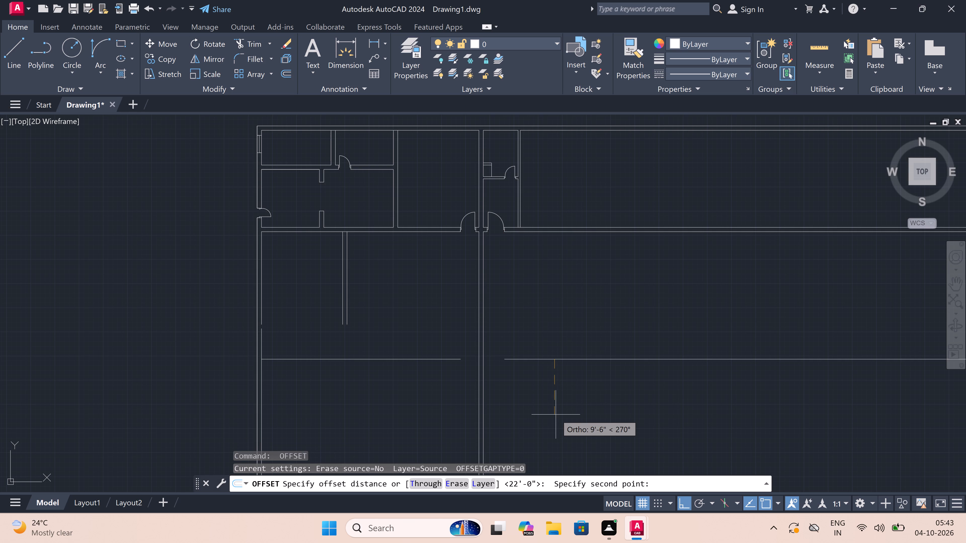
pyautogui.write('9"')
pyautogui.press('space')
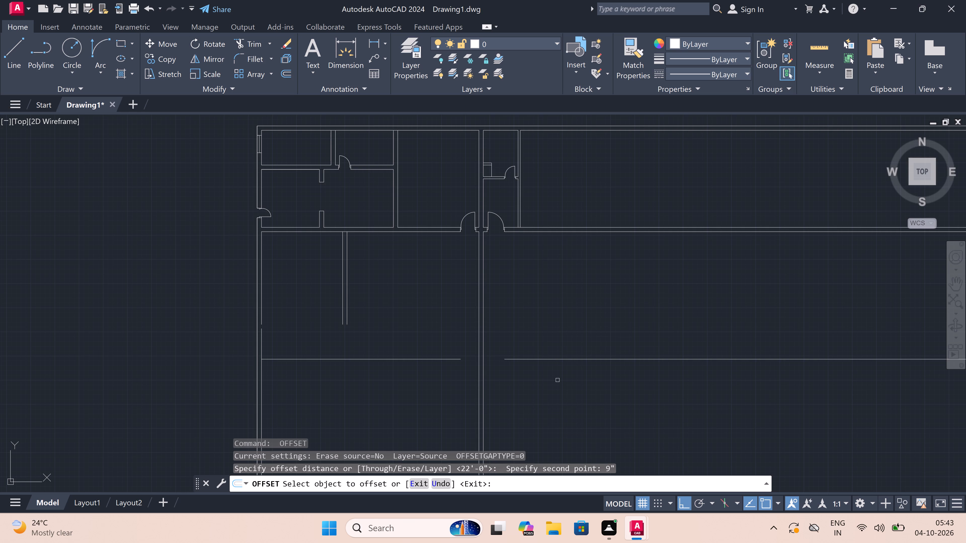
pyautogui.moveTo(553, 359); pyautogui.dragTo(553, 363)
pyautogui.click(550, 379)
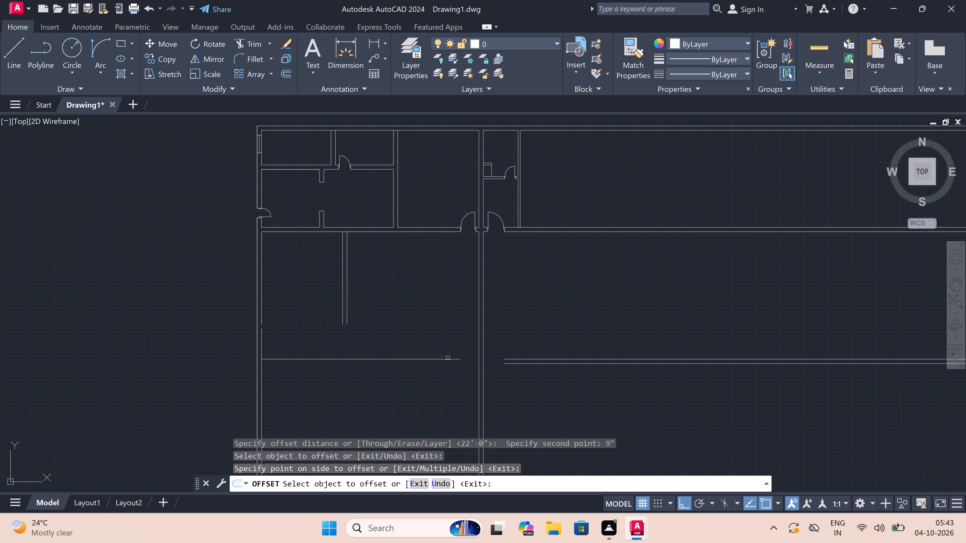
pyautogui.moveTo(446, 359); pyautogui.dragTo(449, 358)
pyautogui.click(442, 391)
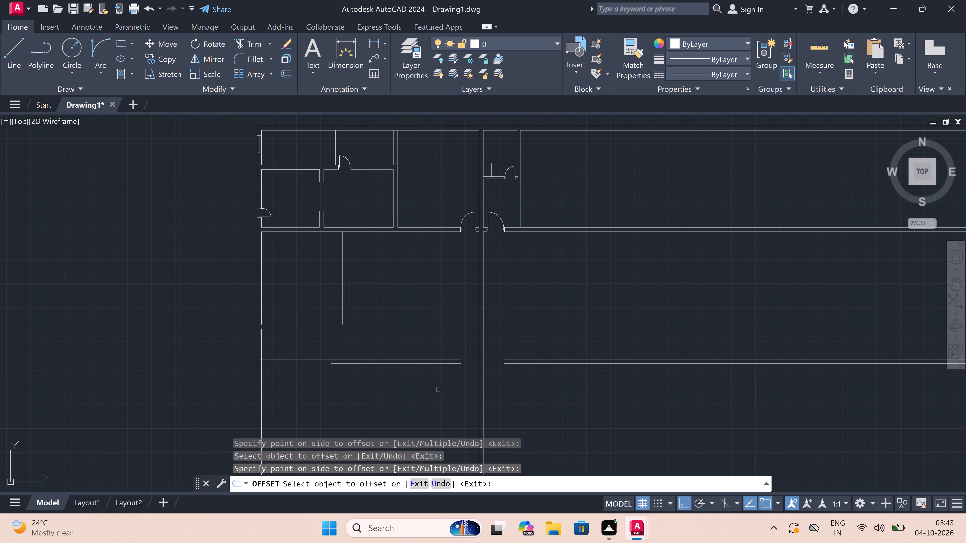
pyautogui.scroll(-2, 355, 367)
pyautogui.scroll(3, 304, 373)
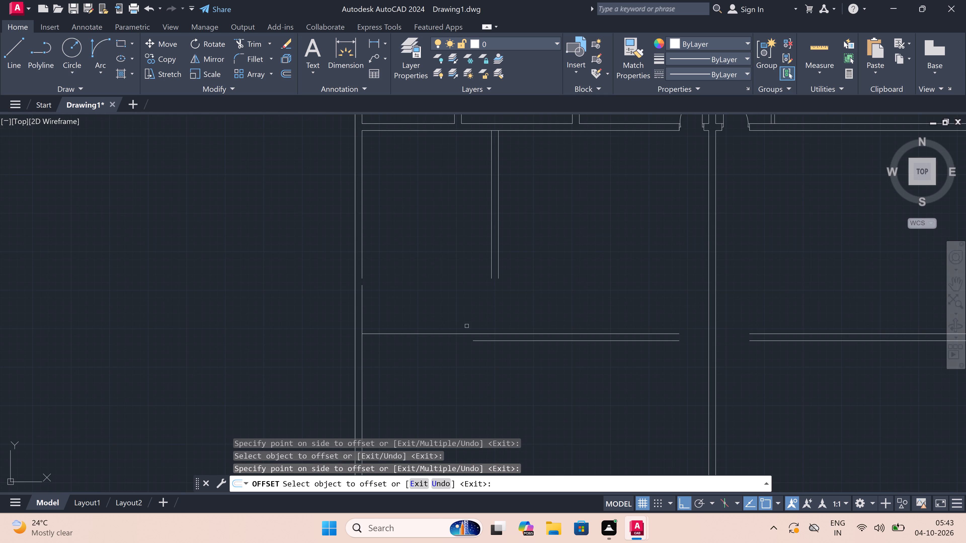
pyautogui.click(458, 334)
pyautogui.click(457, 363)
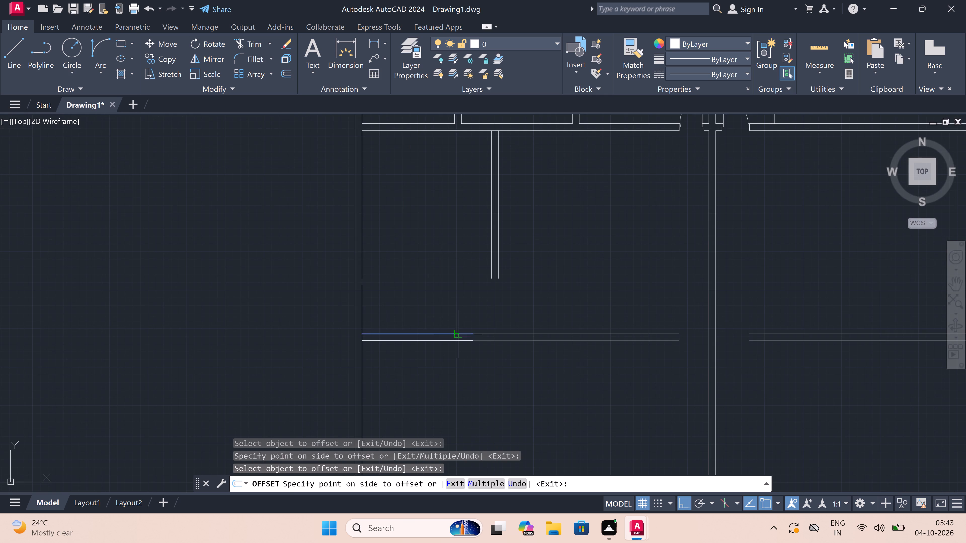
pyautogui.press('Escape')
# Extend both lines of the 9" partition and the west exterior wall's inner face down to the new southern wall.
pyautogui.write('ex')
pyautogui.press('space')
pyautogui.click(474, 279)
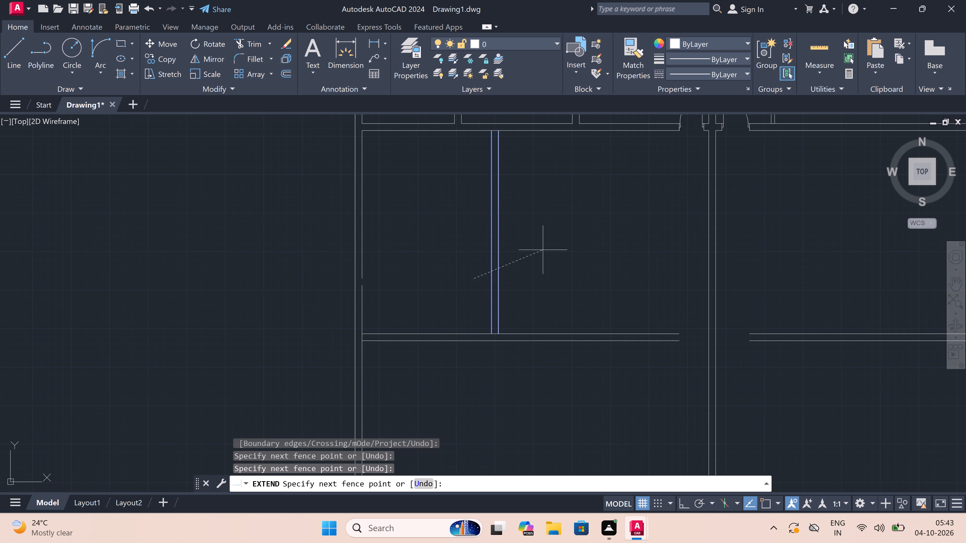
pyautogui.doubleClick(543, 250)
pyautogui.click(401, 264)
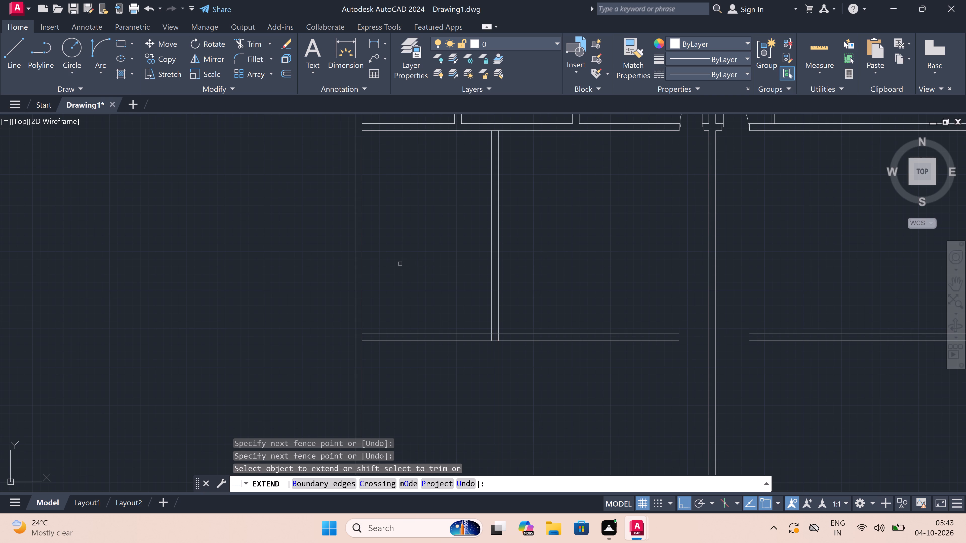
pyautogui.click(360, 250)
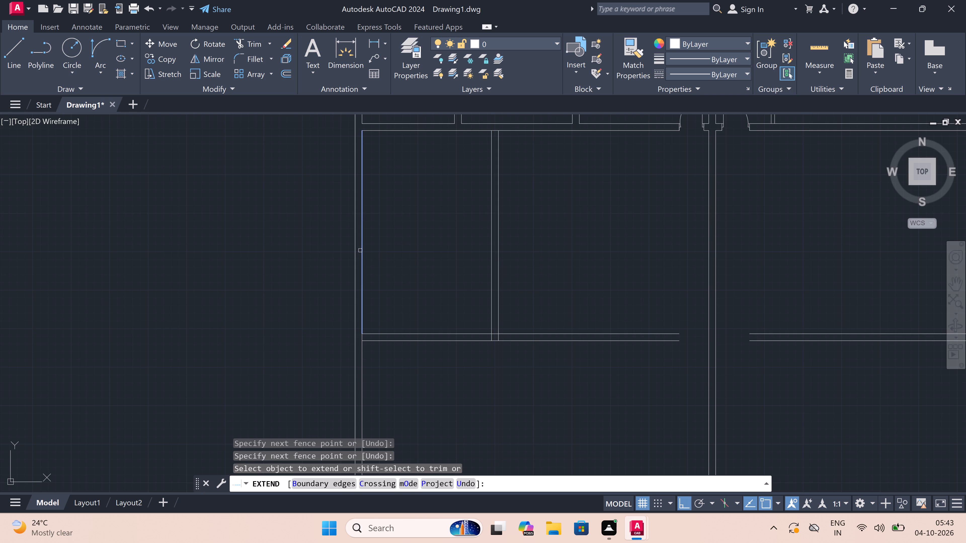
pyautogui.scroll(-3, 360, 250)
pyautogui.scroll(3, 360, 250)
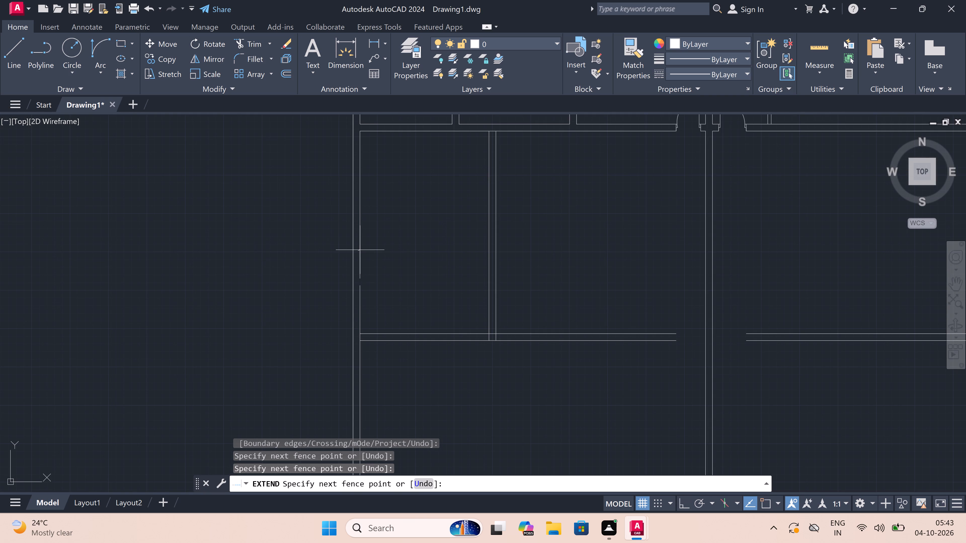
pyautogui.click(408, 268)
# Extend the southern wall's lines from both sides to meet the faces of the central vertical wall.
pyautogui.scroll(-3, 408, 268)
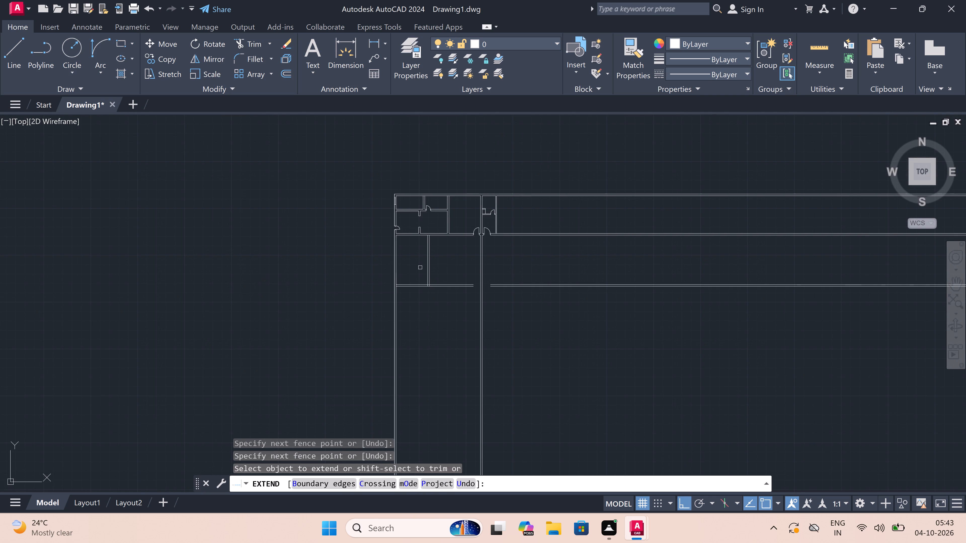
pyautogui.click(493, 269)
pyautogui.click(511, 333)
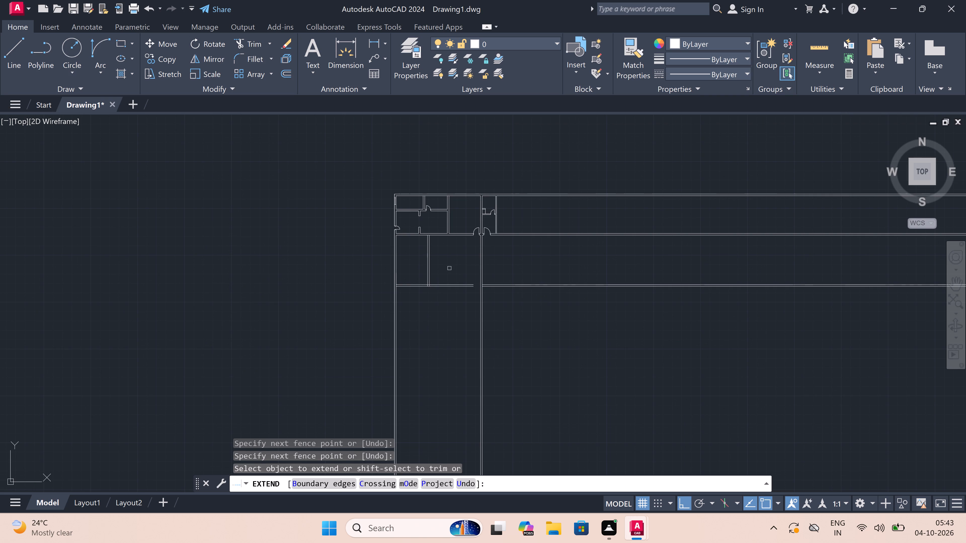
pyautogui.doubleClick(448, 267)
pyautogui.click(454, 322)
pyautogui.scroll(3, 504, 275)
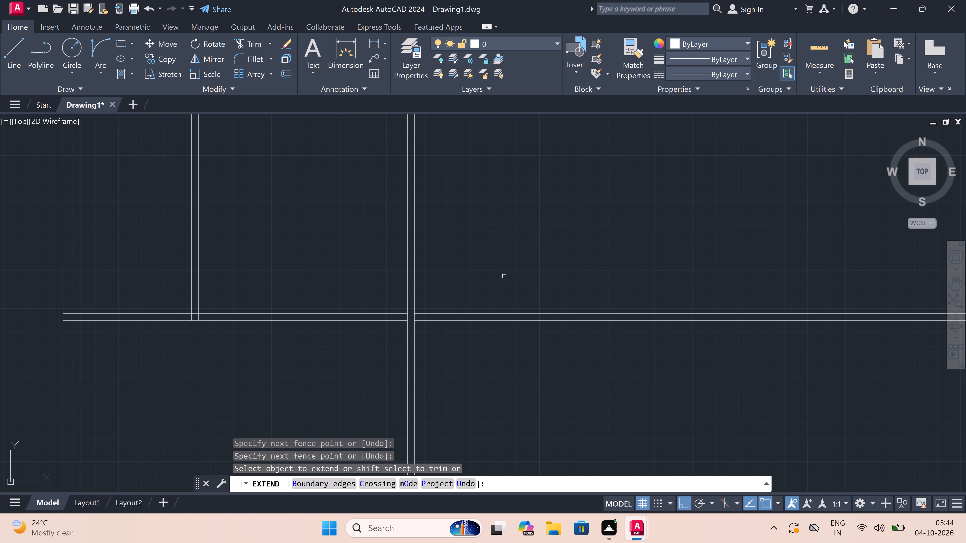
pyautogui.scroll(-3, 504, 276)
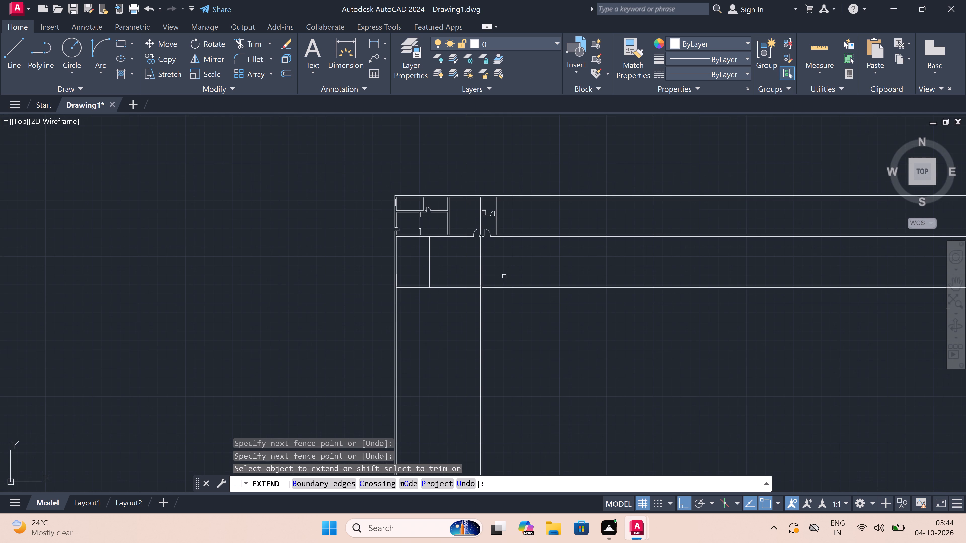
pyautogui.scroll(1, 504, 277)
pyautogui.scroll(1, 471, 234)
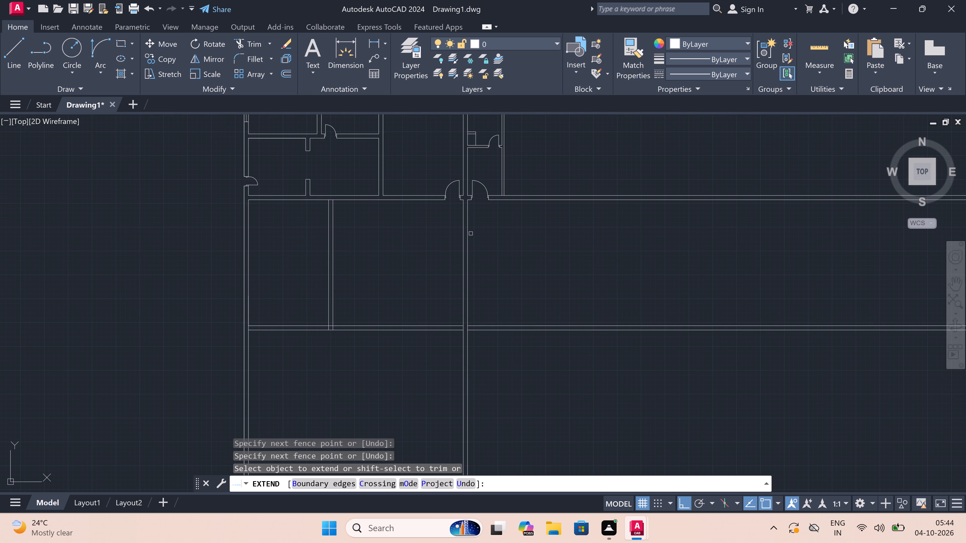
pyautogui.press('Escape')
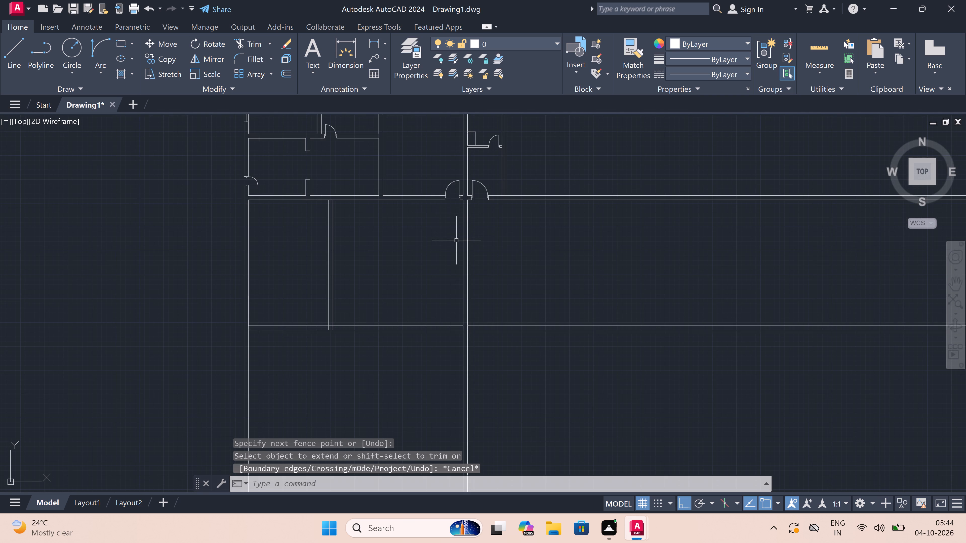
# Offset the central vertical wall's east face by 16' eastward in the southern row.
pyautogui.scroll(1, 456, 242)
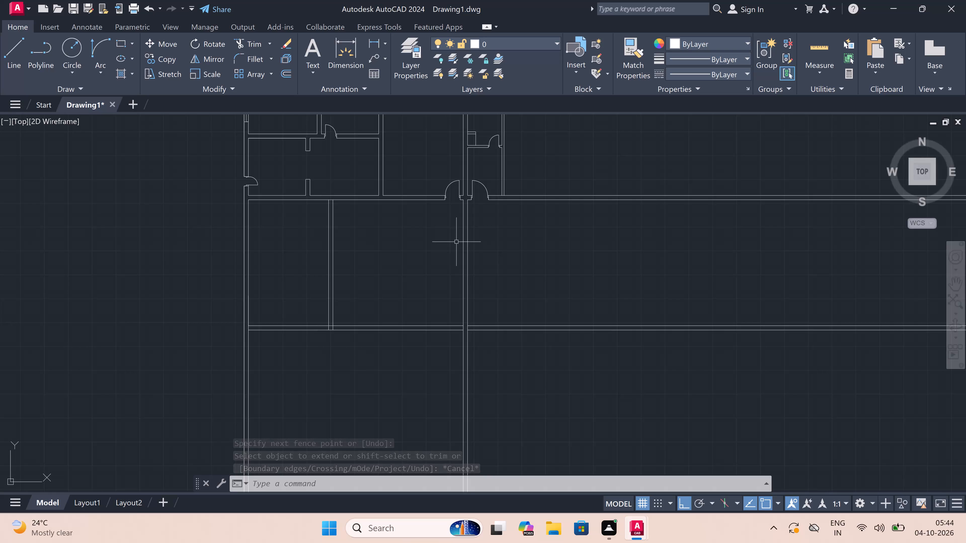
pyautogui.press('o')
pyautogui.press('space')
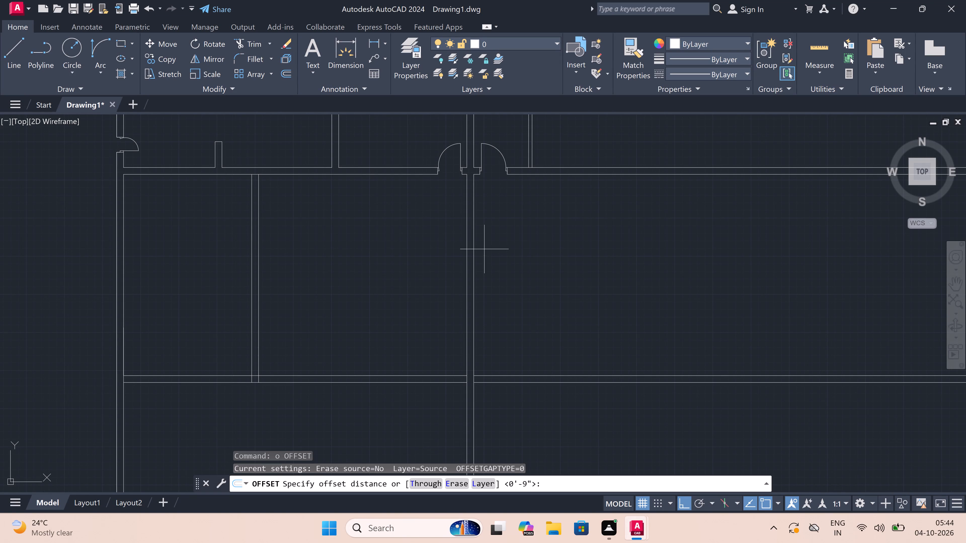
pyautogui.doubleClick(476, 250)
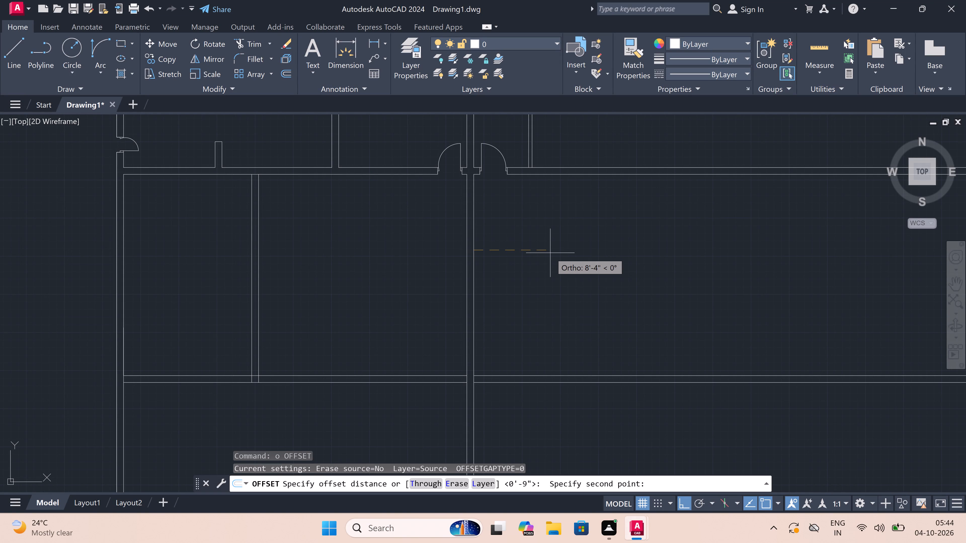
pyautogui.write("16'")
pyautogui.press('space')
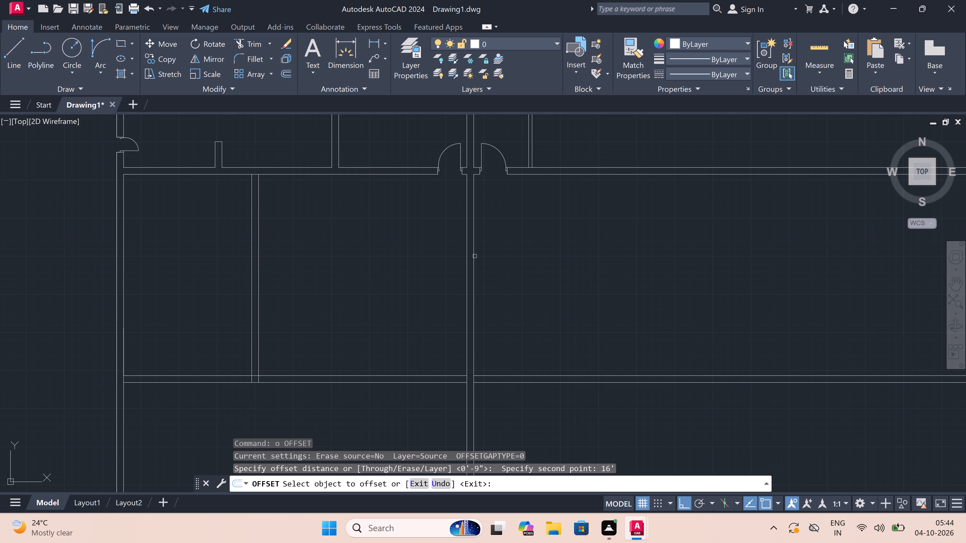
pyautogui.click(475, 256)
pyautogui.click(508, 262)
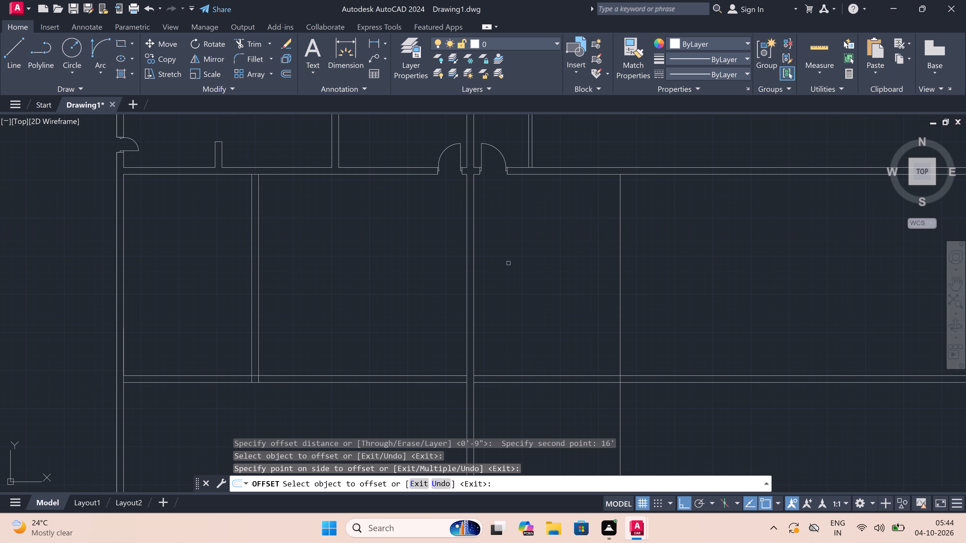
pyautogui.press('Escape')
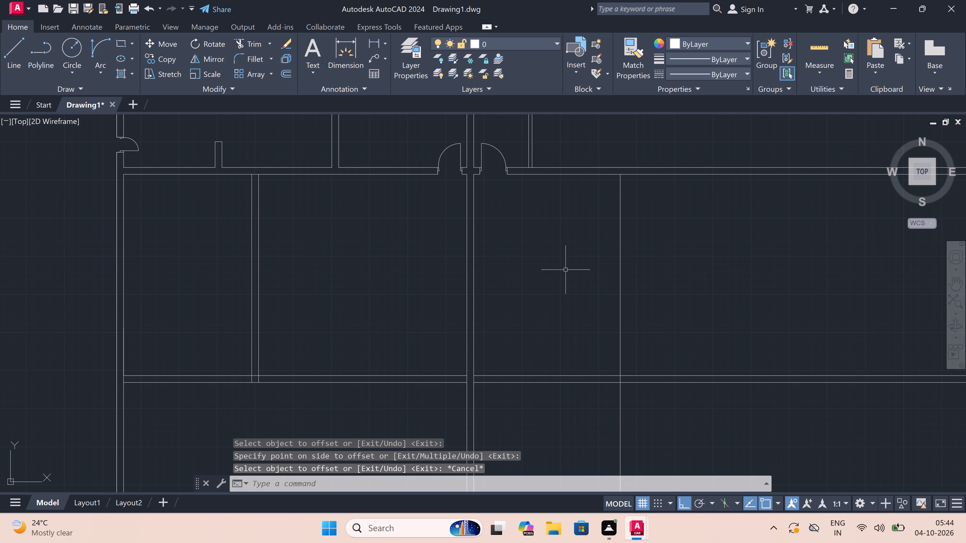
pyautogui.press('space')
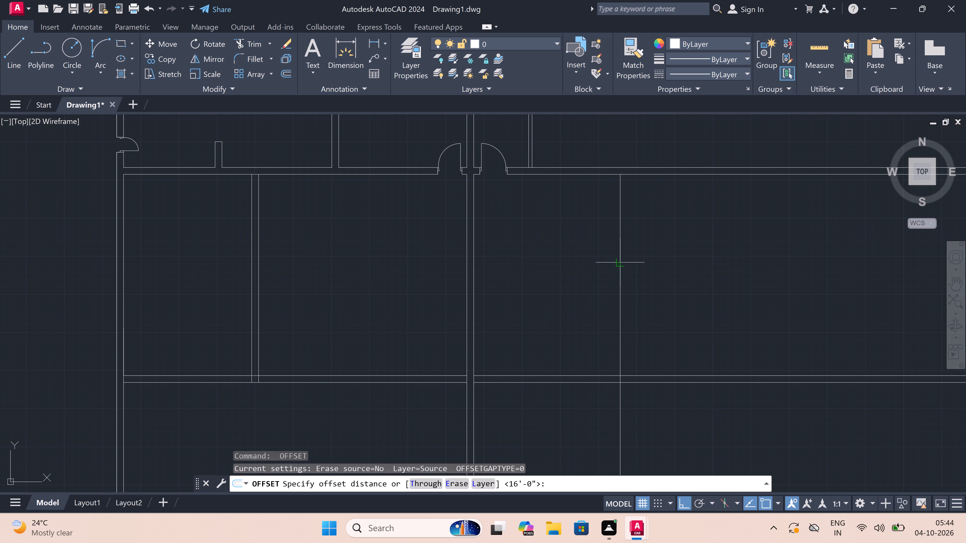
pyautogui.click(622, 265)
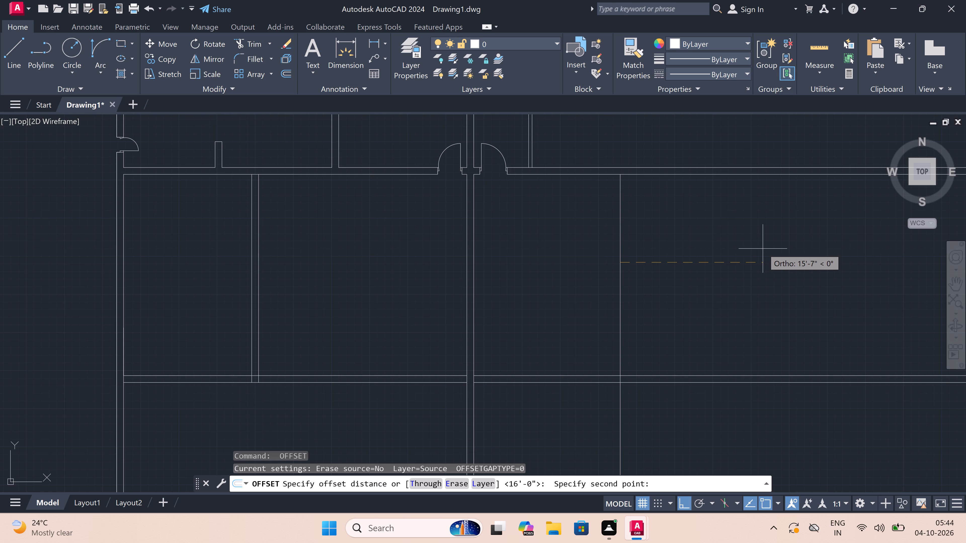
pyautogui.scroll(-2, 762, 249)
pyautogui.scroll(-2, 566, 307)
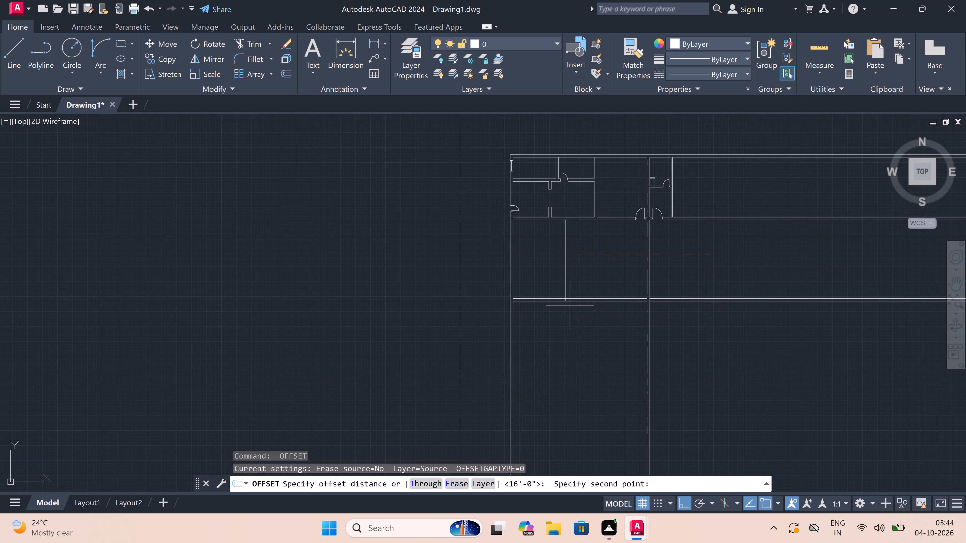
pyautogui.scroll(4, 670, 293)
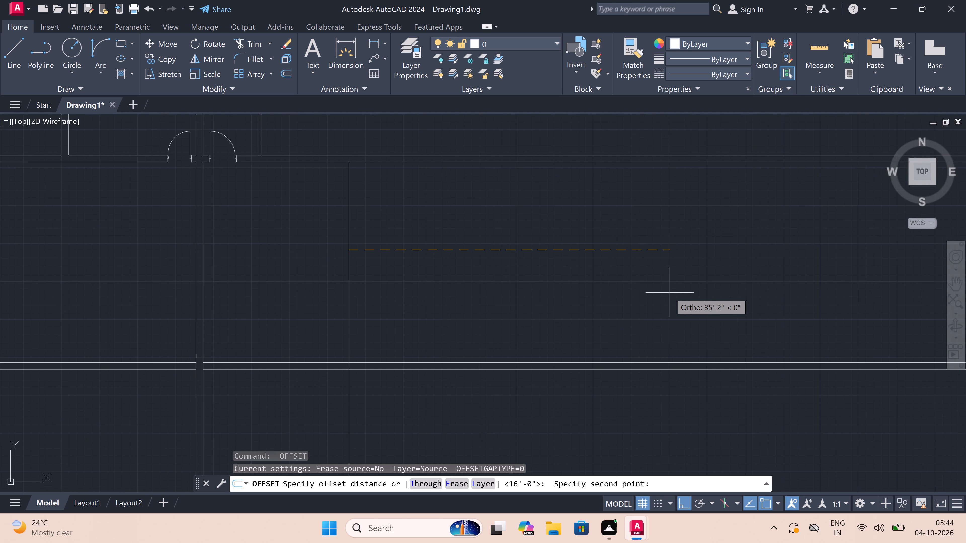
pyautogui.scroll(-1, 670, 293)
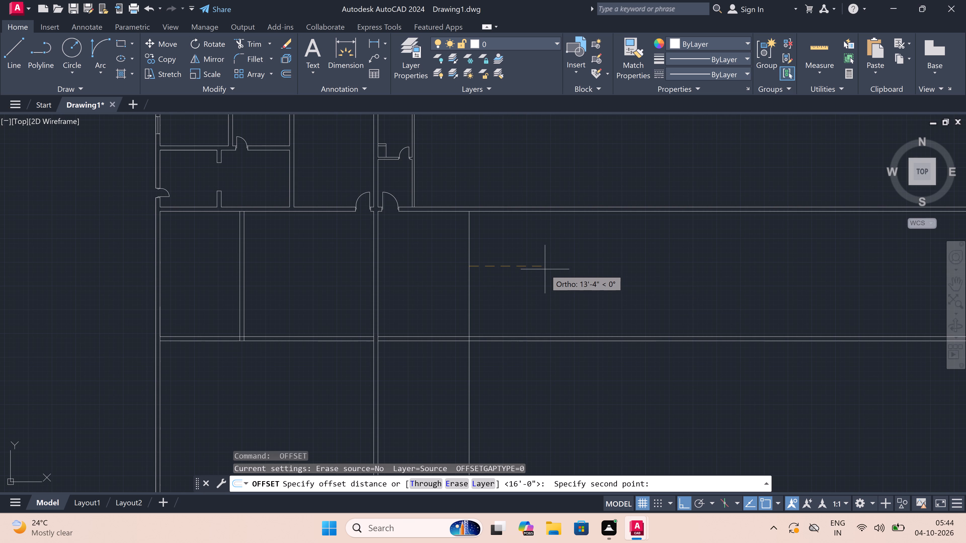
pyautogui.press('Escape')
# Offset the east face of the thin partition east of the central wall in the northern row by 14' eastward.
pyautogui.scroll(-2, 545, 269)
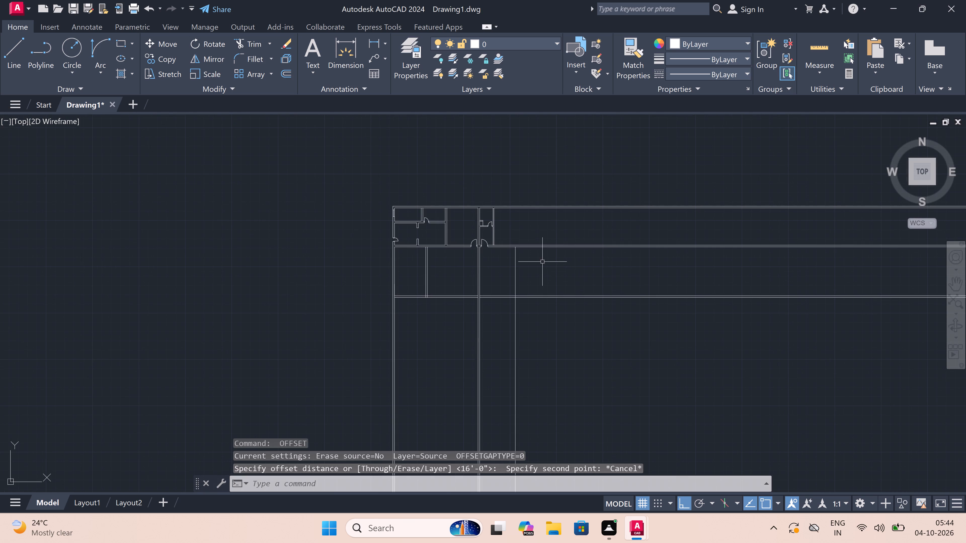
pyautogui.scroll(2, 535, 189)
pyautogui.scroll(2, 488, 278)
pyautogui.press('space')
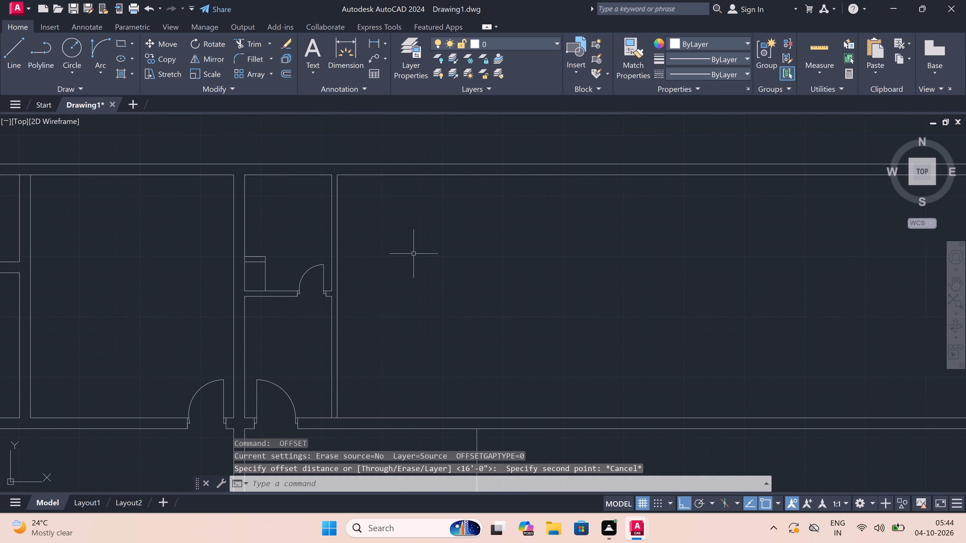
pyautogui.click(338, 231)
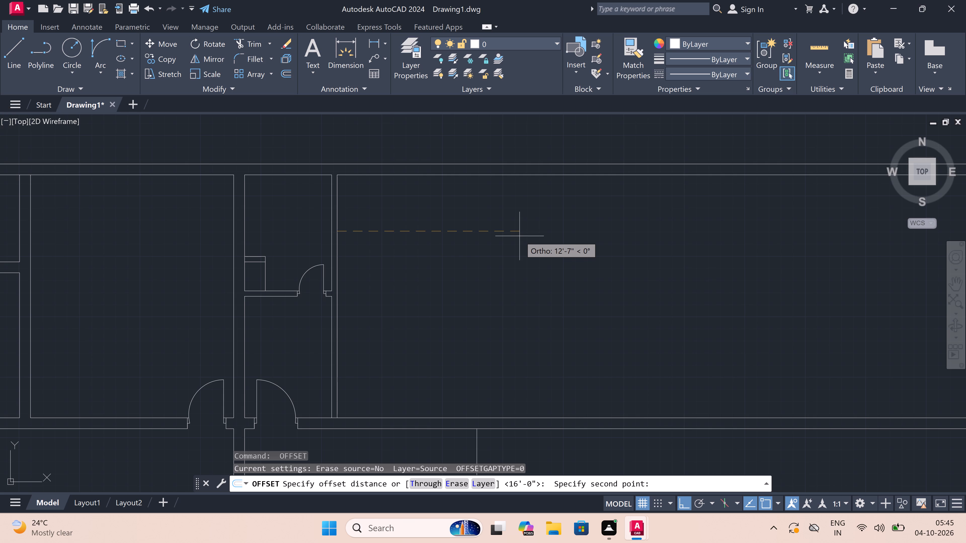
pyautogui.scroll(-1, 519, 236)
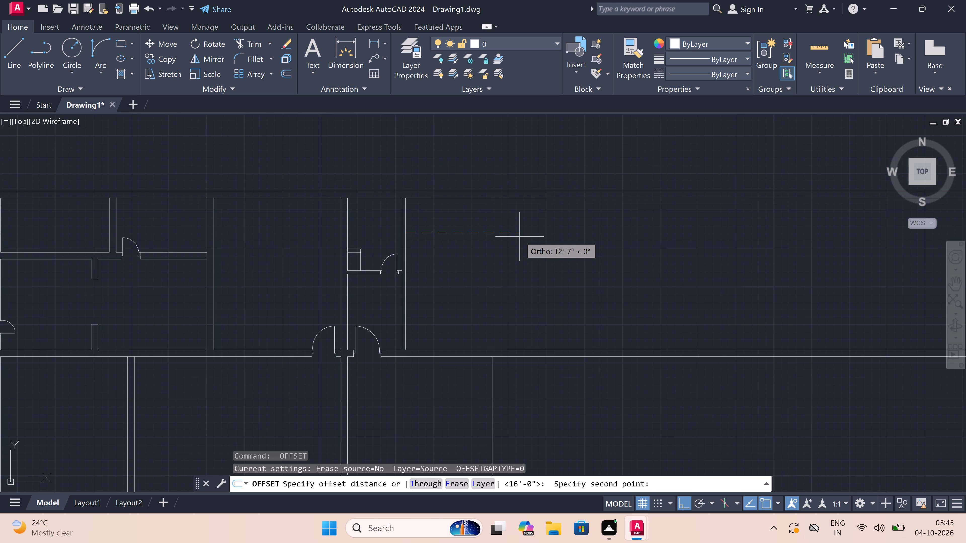
pyautogui.scroll(1, 519, 237)
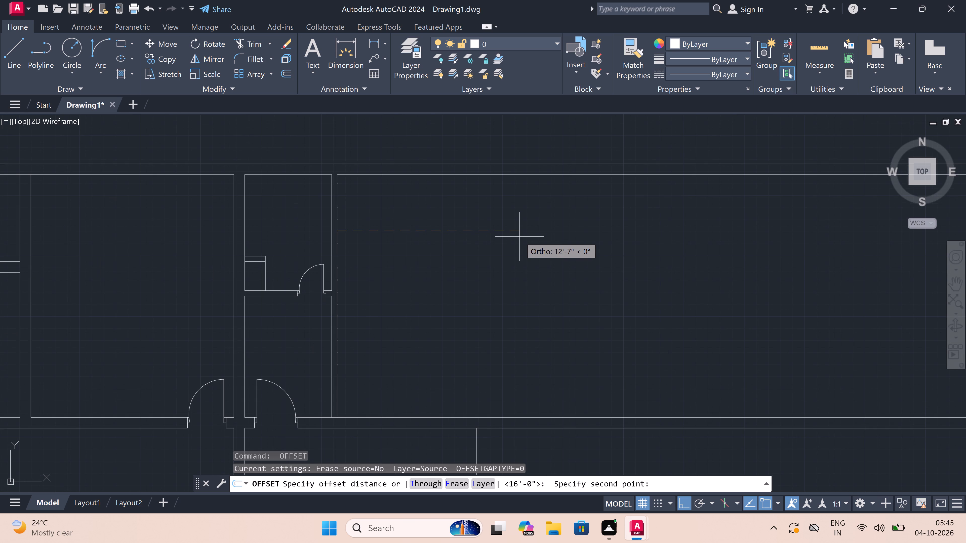
pyautogui.scroll(-1, 519, 237)
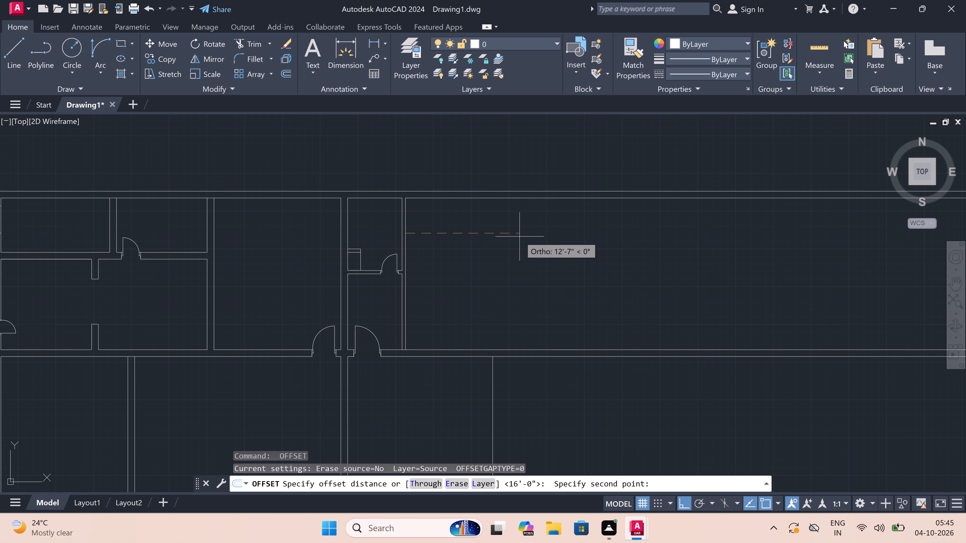
pyautogui.scroll(1, 519, 237)
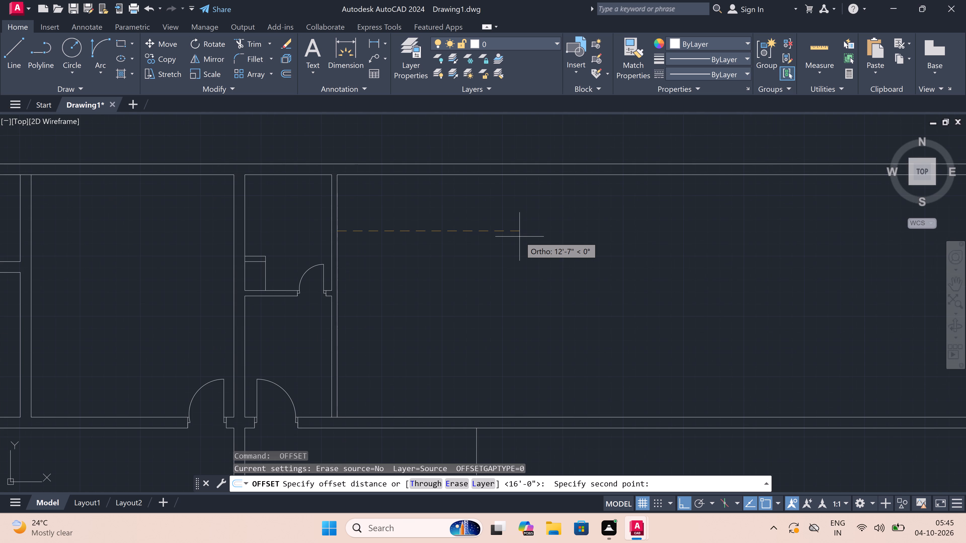
pyautogui.press('1')
pyautogui.write("4'")
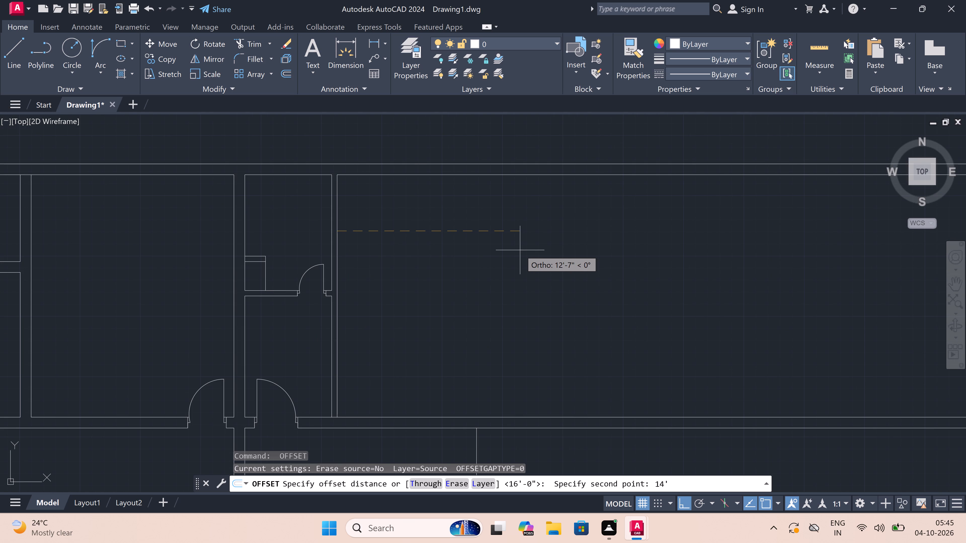
pyautogui.press('space')
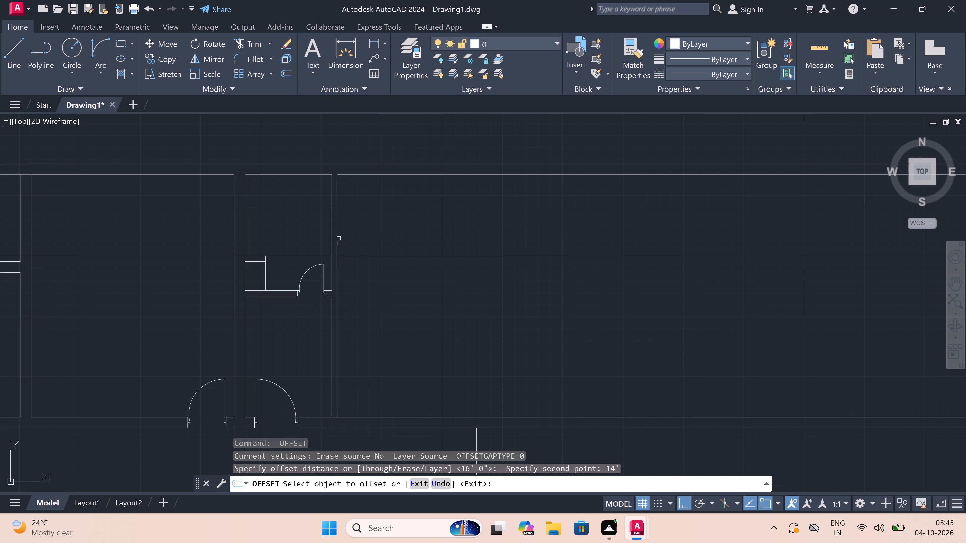
pyautogui.click(339, 238)
pyautogui.click(478, 254)
pyautogui.press('Escape')
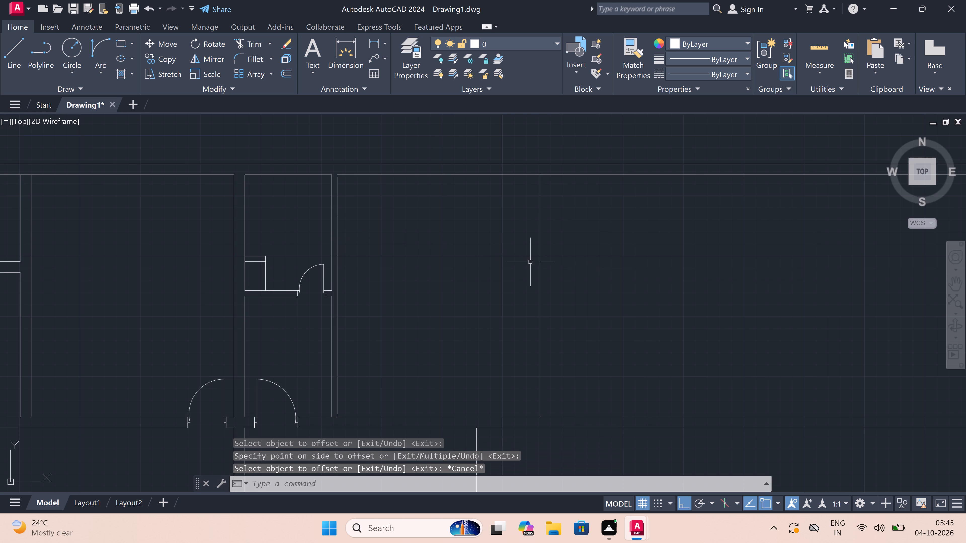
# Offset the new vertical line in the northern row by 9" eastward to give the wall its thickness.
pyautogui.press('space')
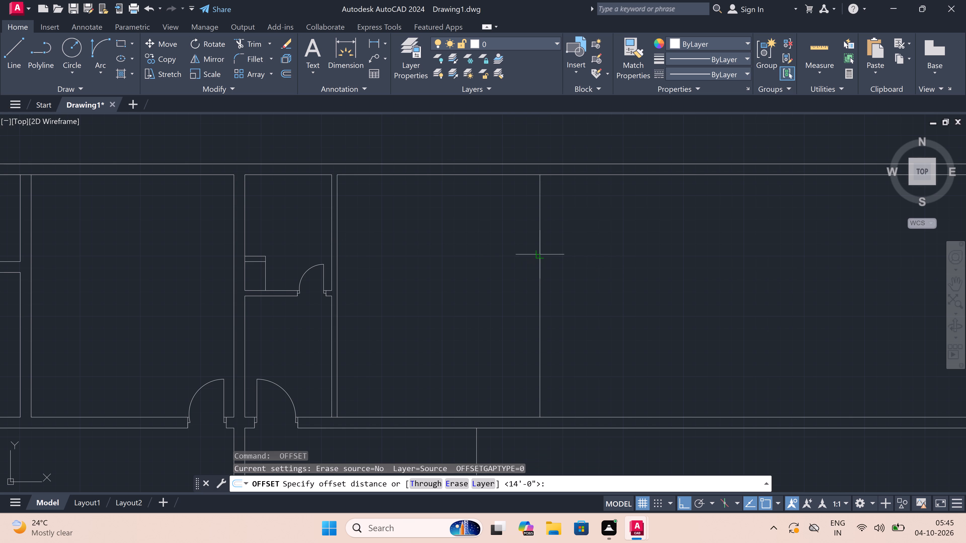
pyautogui.click(537, 256)
pyautogui.write('9"')
pyautogui.press('space')
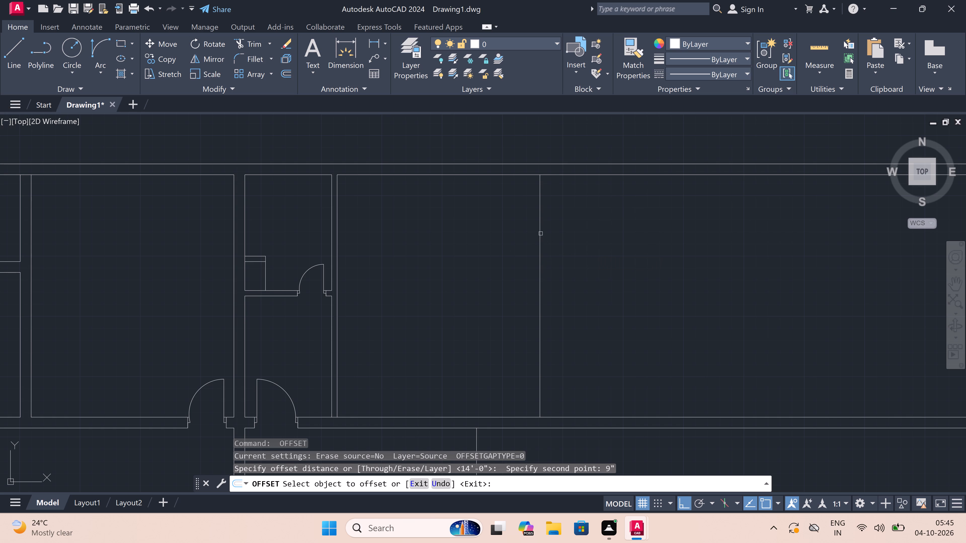
pyautogui.moveTo(541, 234); pyautogui.dragTo(543, 234)
pyautogui.click(567, 234)
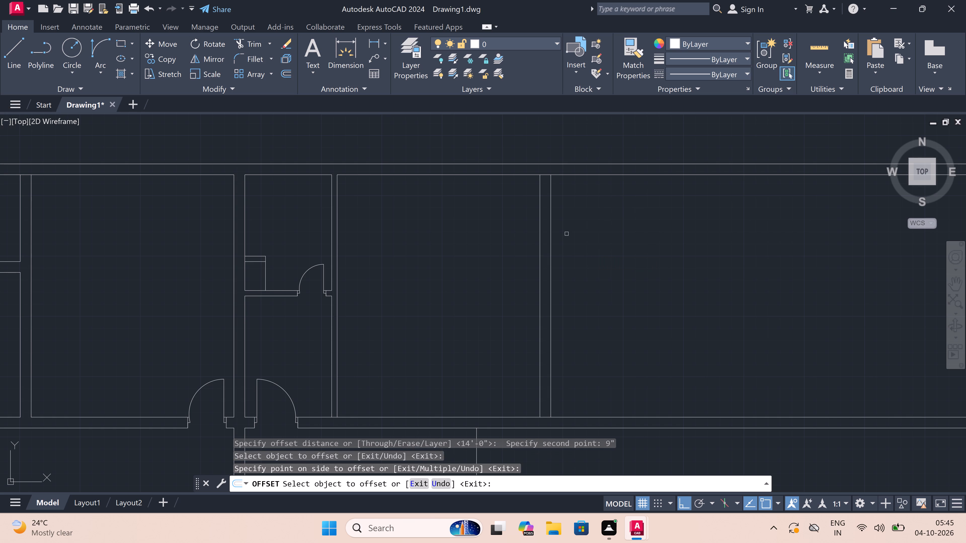
pyautogui.press('Escape')
# Extend the new 9" wall's east line up to the north wall's outer face and both its lines down through the horizontal wall below.
pyautogui.write('ex')
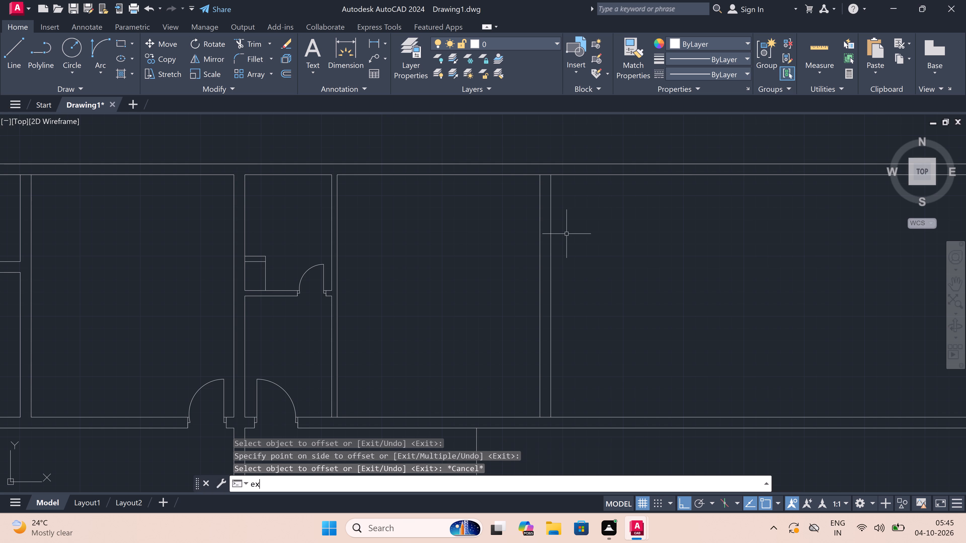
pyautogui.press('space')
pyautogui.click(550, 213)
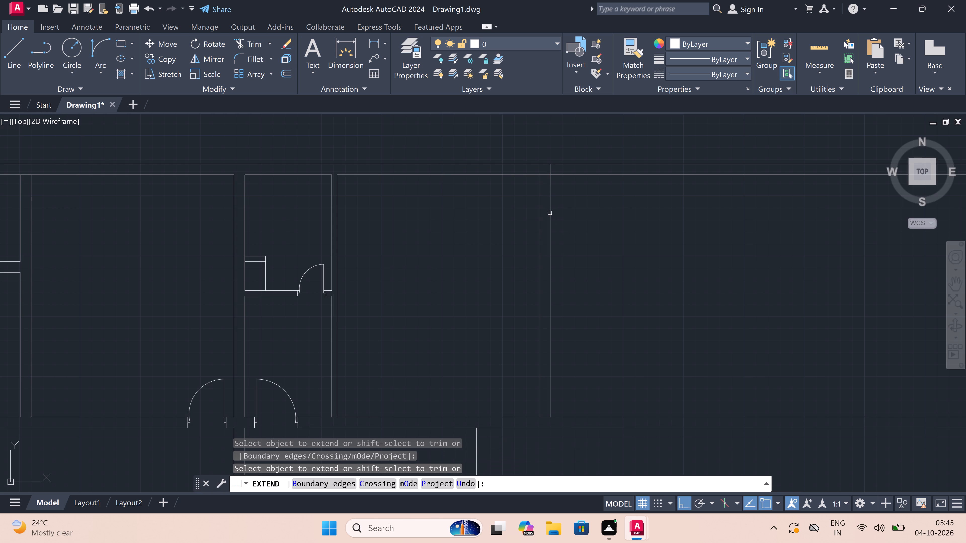
pyautogui.scroll(-1, 550, 213)
pyautogui.click(578, 258)
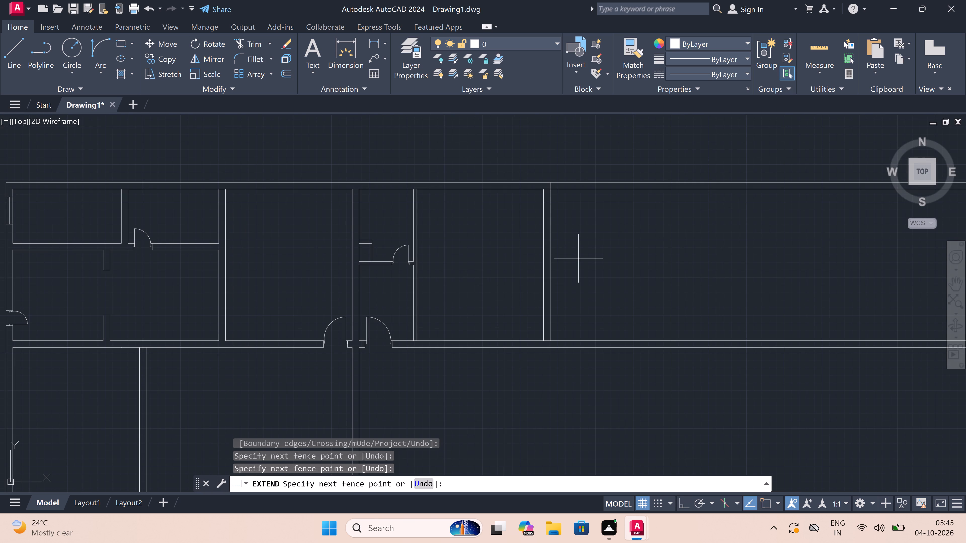
pyautogui.click(514, 297)
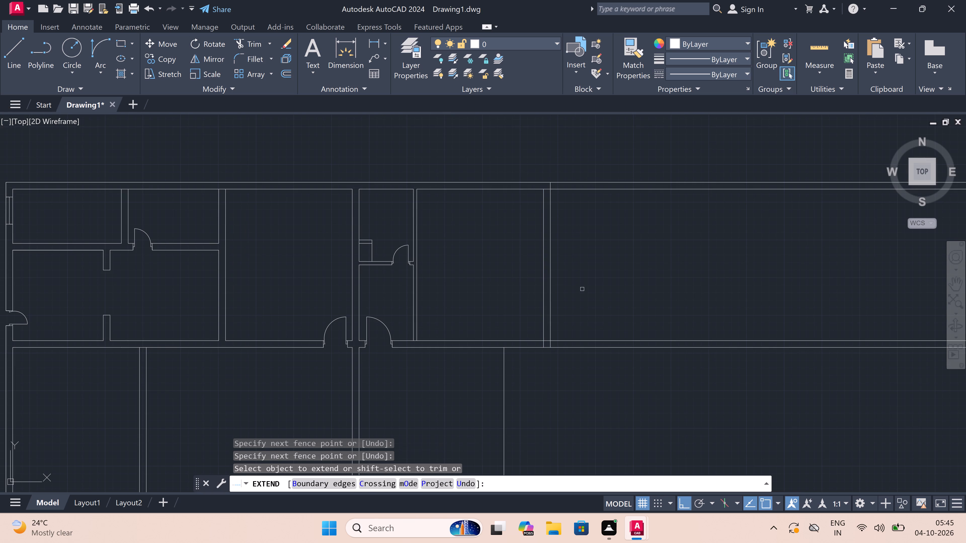
pyautogui.press('Escape')
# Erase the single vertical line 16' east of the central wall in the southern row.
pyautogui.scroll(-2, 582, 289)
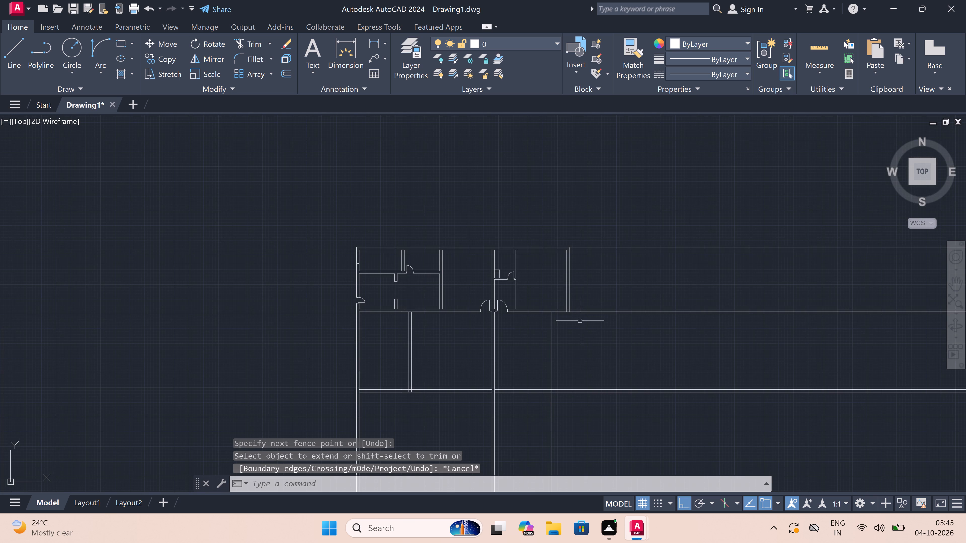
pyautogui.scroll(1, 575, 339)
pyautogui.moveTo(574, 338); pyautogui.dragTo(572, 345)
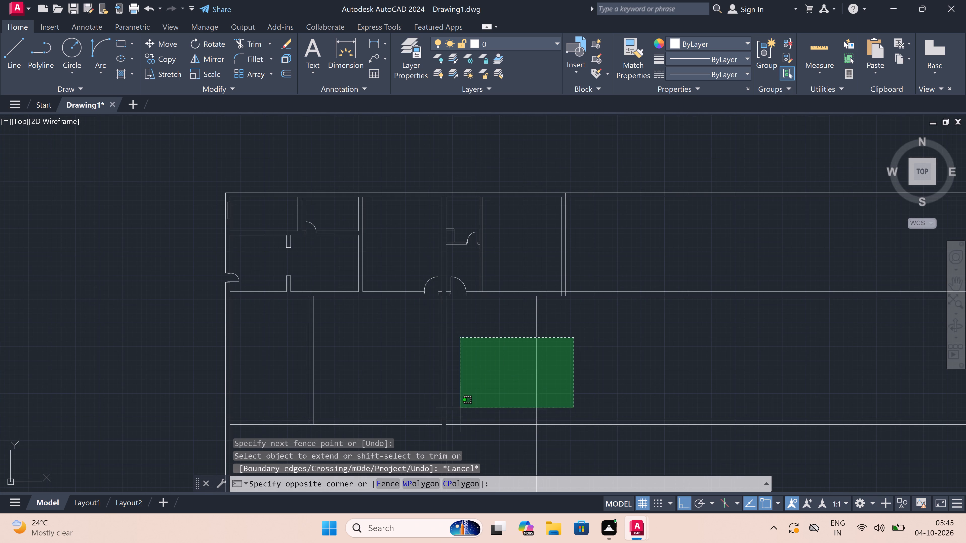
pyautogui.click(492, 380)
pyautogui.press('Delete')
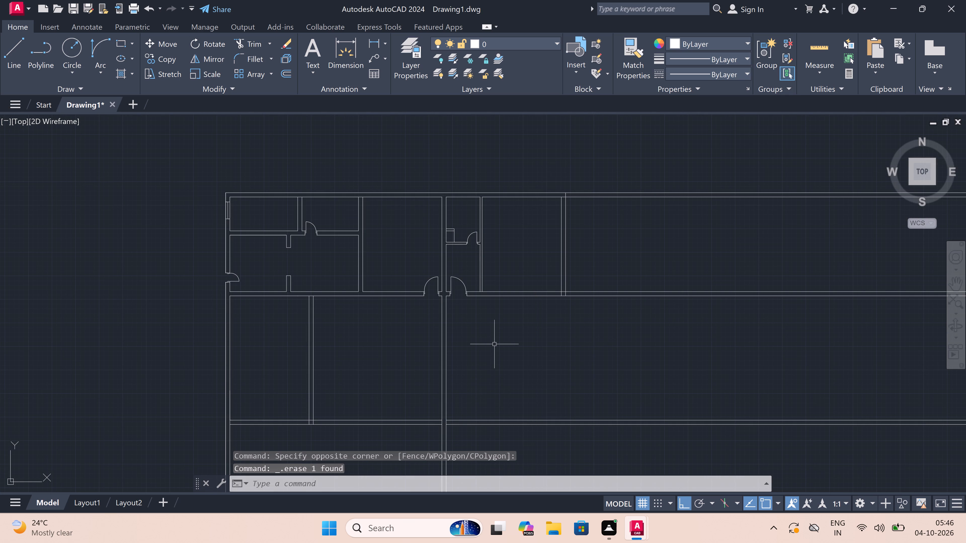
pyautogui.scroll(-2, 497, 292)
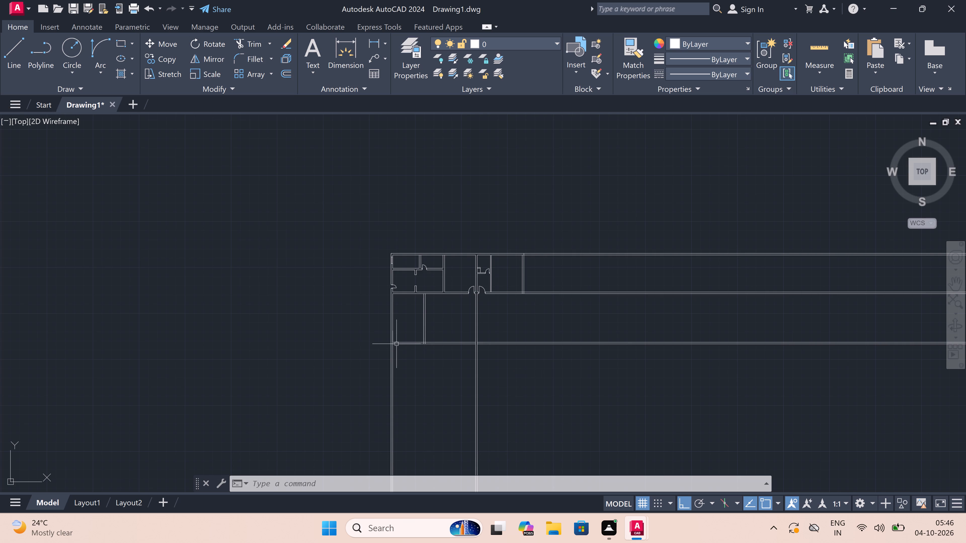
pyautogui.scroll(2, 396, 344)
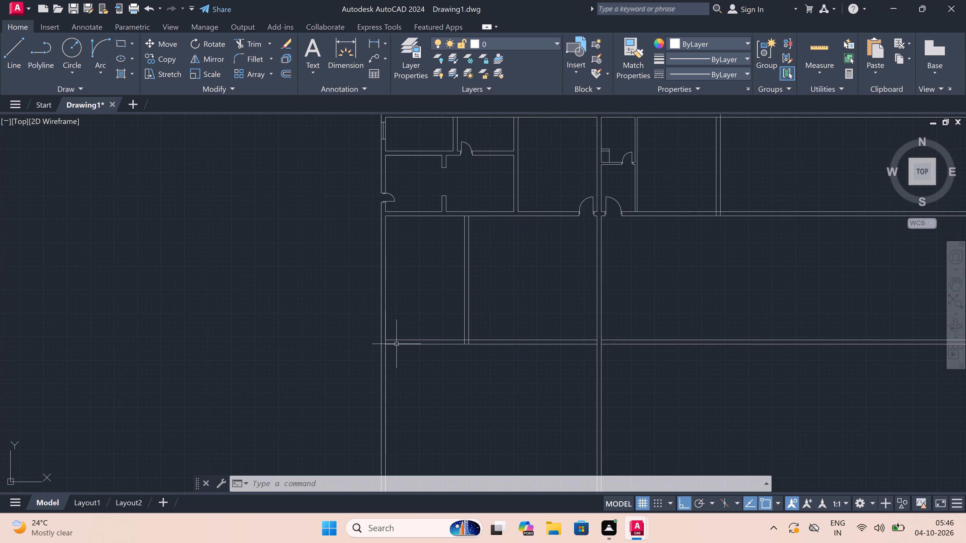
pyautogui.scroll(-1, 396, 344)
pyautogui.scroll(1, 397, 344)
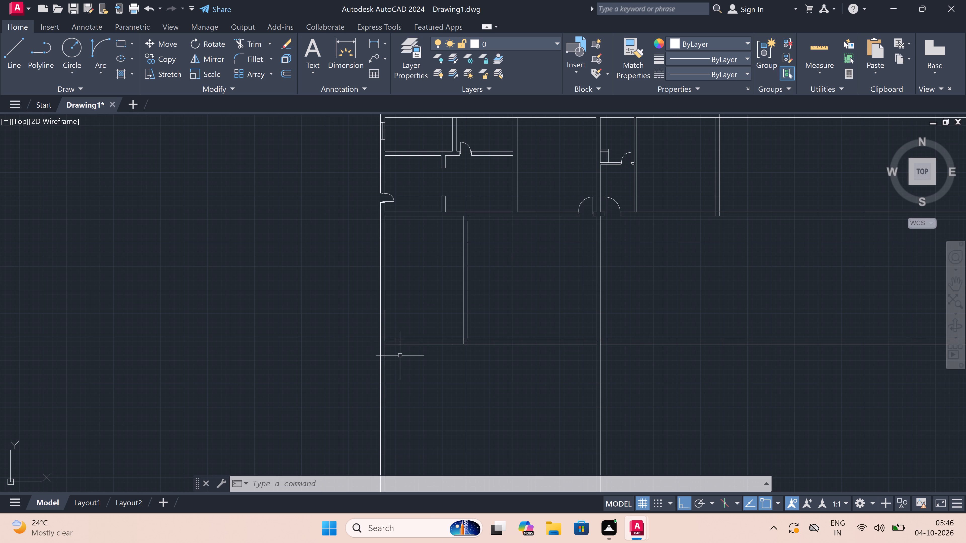
# Offset the south face of the southern row's lower horizontal wall 10' southward and the west wall's inner face 10' eastward.
pyautogui.scroll(2, 400, 355)
pyautogui.press('o')
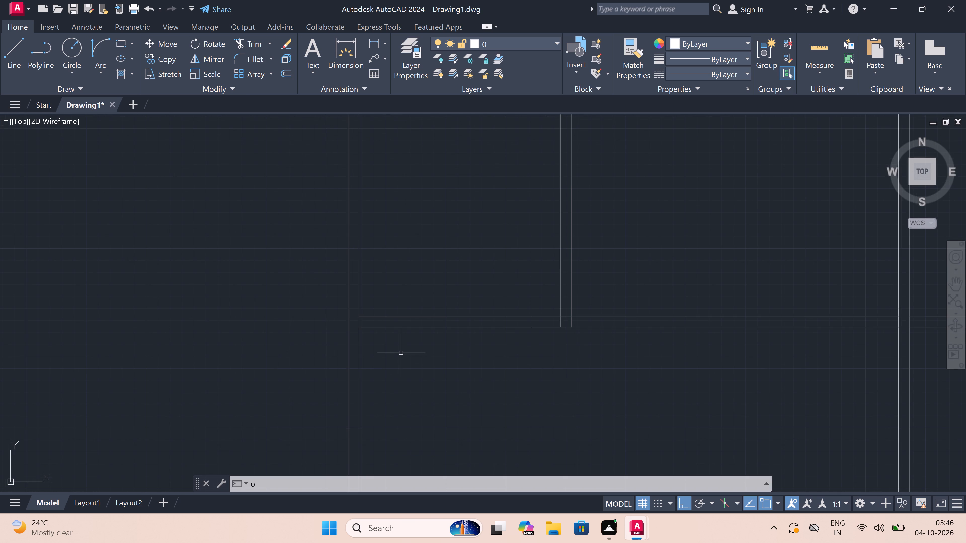
pyautogui.press('space')
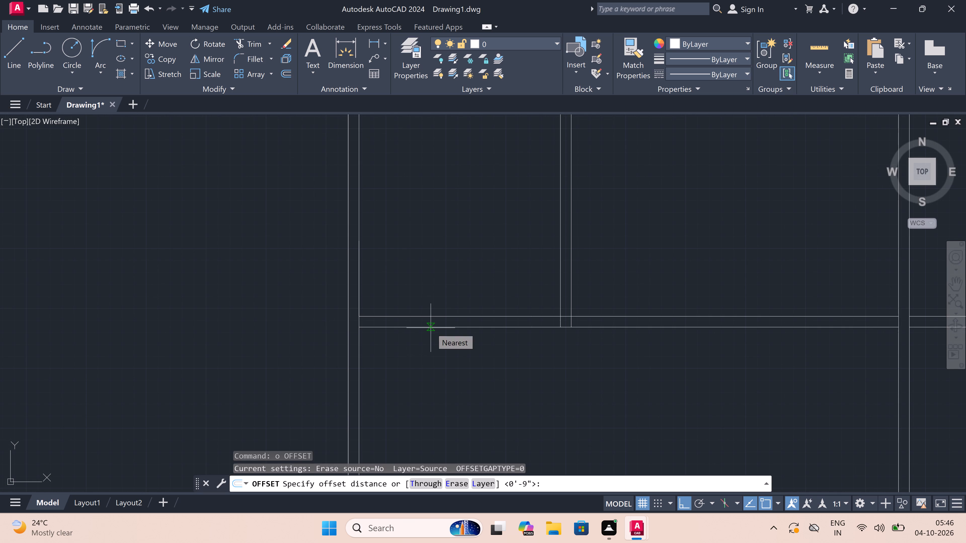
pyautogui.click(431, 328)
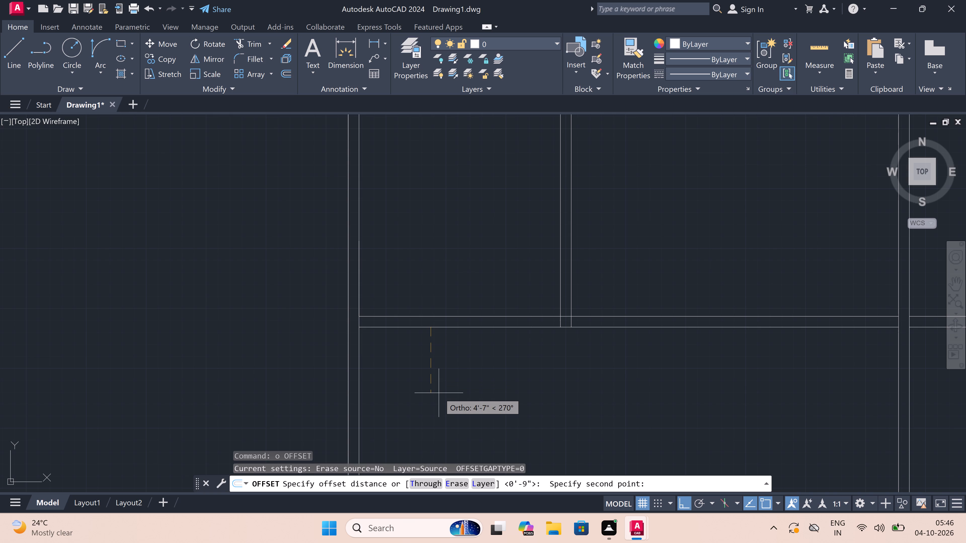
pyautogui.press('1')
pyautogui.write("0'")
pyautogui.press('space')
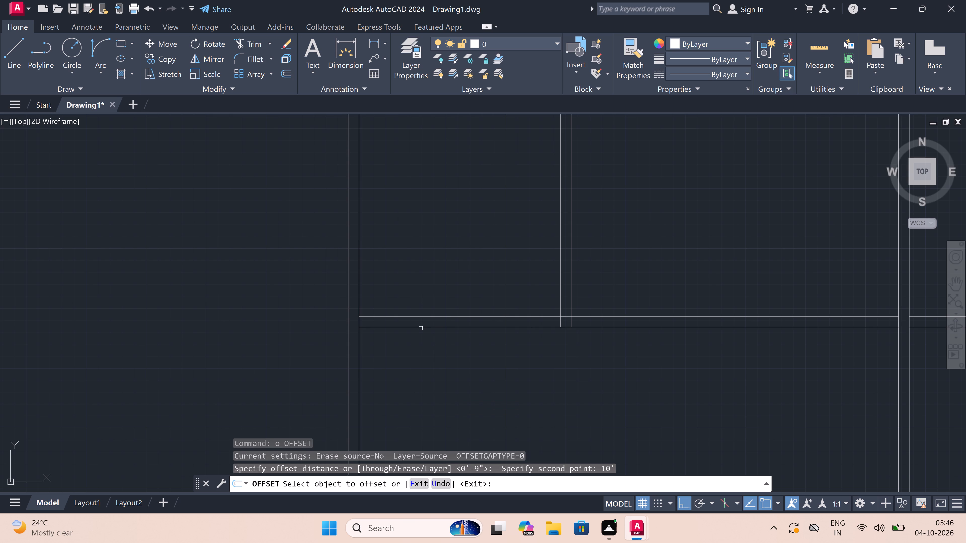
pyautogui.click(420, 327)
pyautogui.click(421, 356)
pyautogui.scroll(-3, 420, 355)
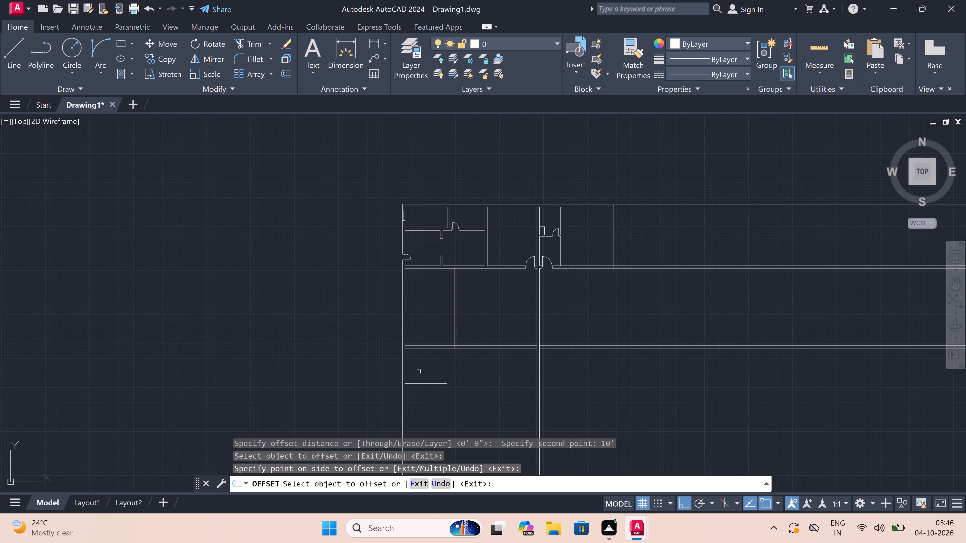
pyautogui.scroll(2, 417, 381)
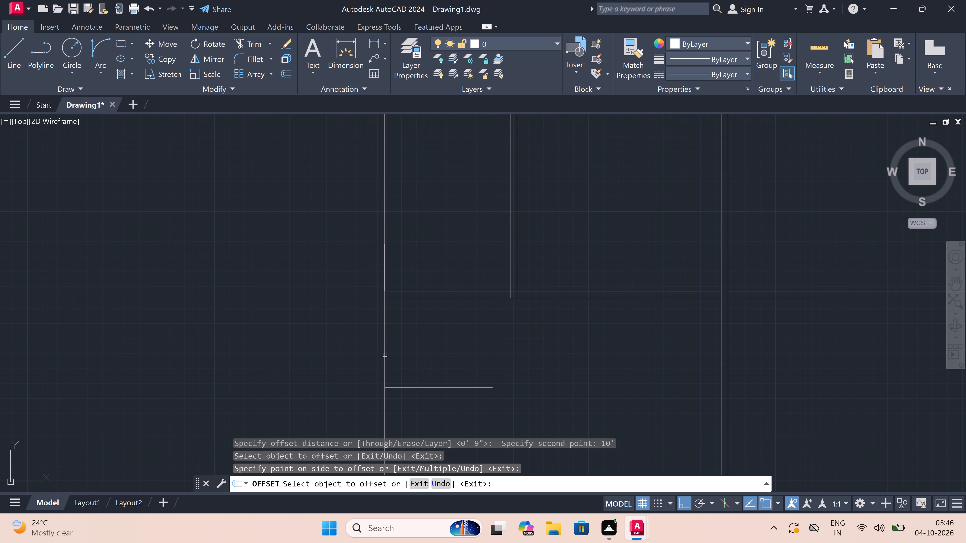
pyautogui.click(385, 350)
pyautogui.click(449, 363)
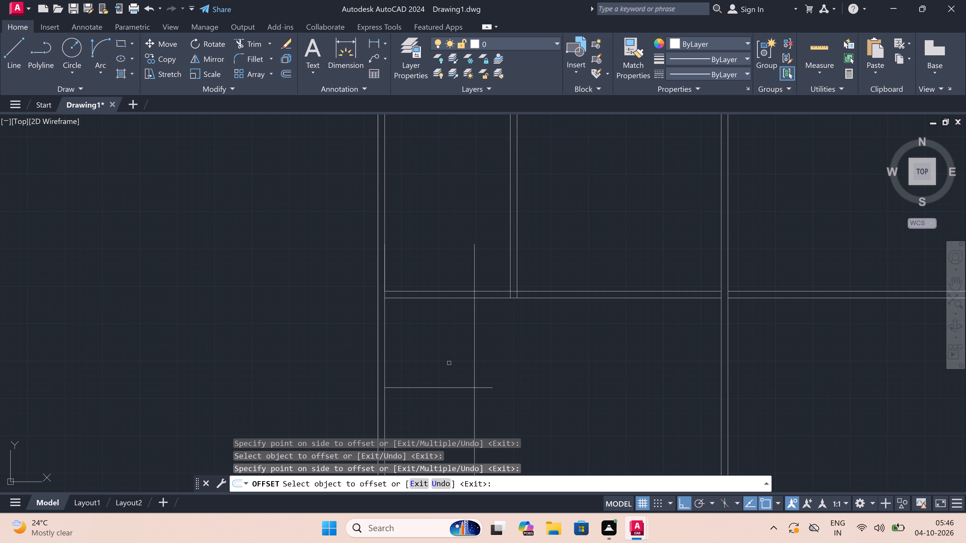
pyautogui.press('Escape')
# Trim the horizontal wall's junctions with the west wall and the partition above, and remove the new vertical line's portion north of that wall.
pyautogui.press('t')
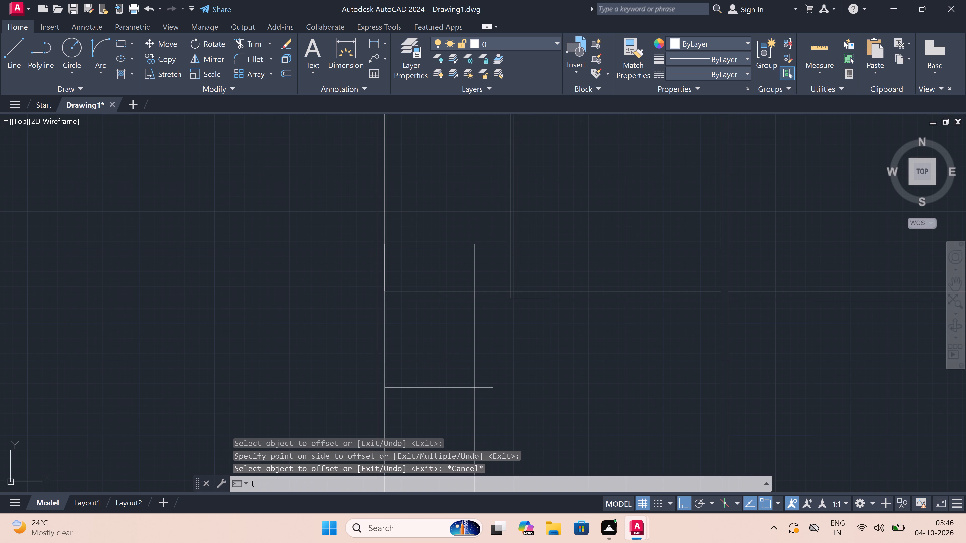
pyautogui.press('r')
pyautogui.press('space')
pyautogui.scroll(3, 447, 291)
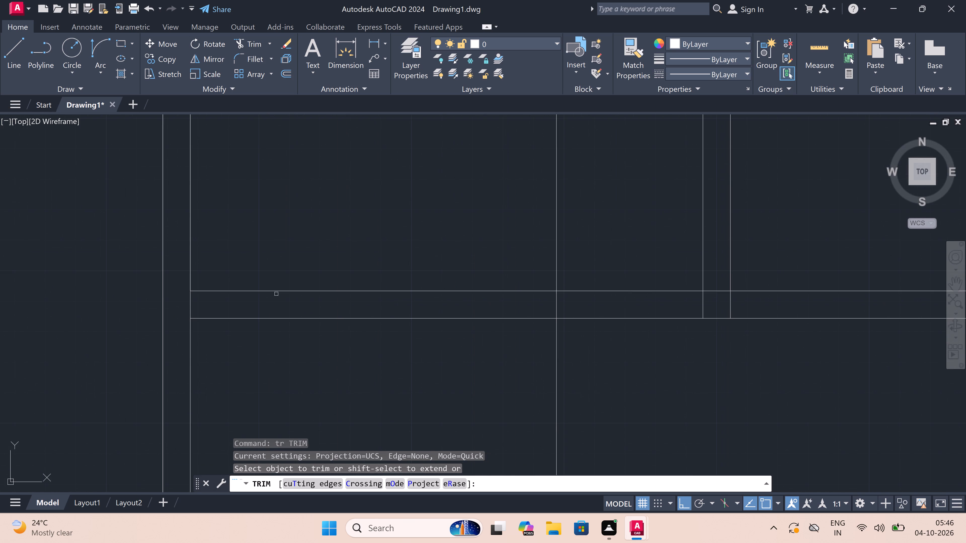
pyautogui.click(170, 310)
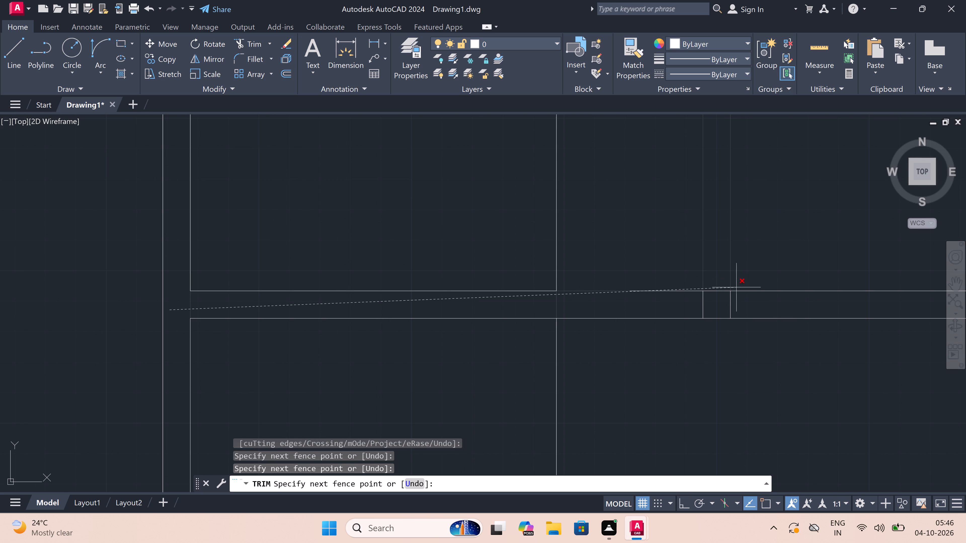
pyautogui.click(740, 303)
pyautogui.click(720, 300)
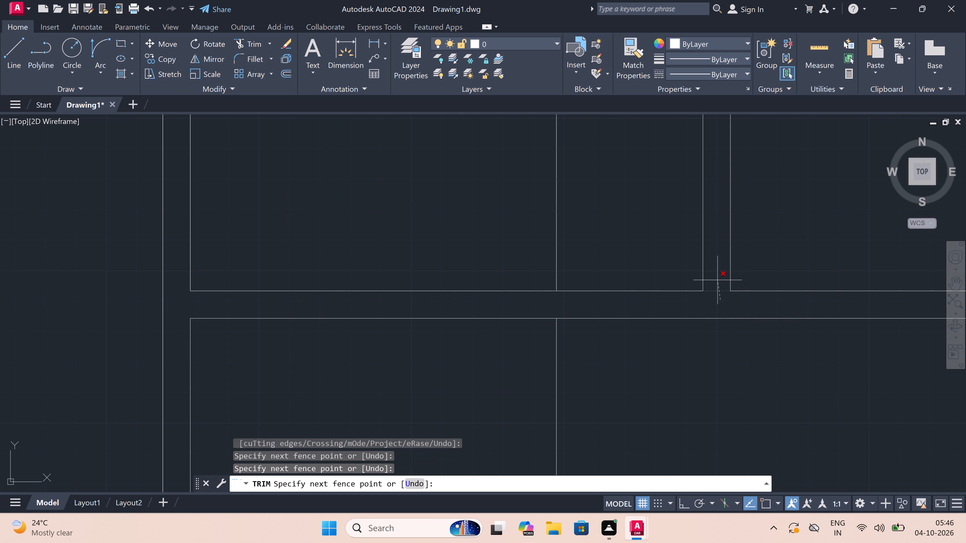
pyautogui.click(717, 279)
pyautogui.scroll(-3, 652, 273)
pyautogui.click(641, 260)
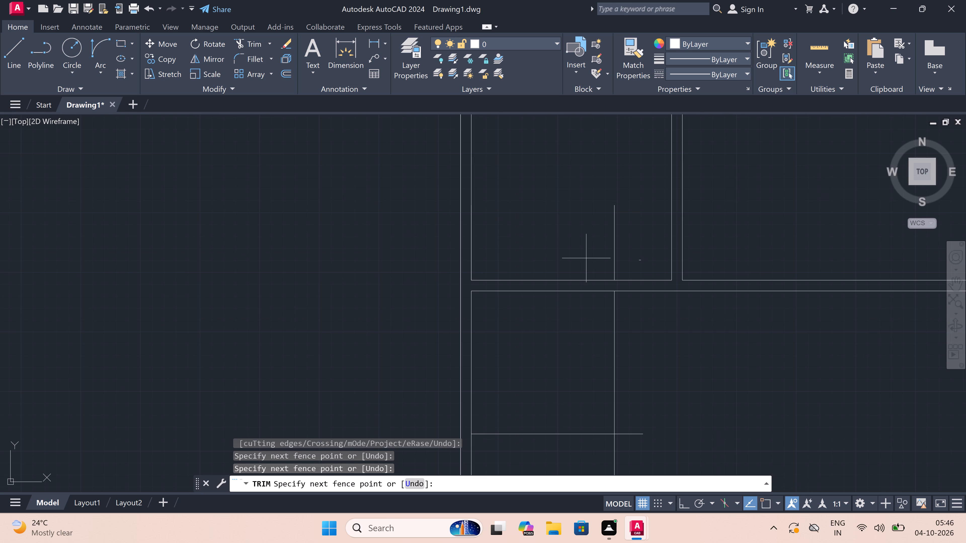
pyautogui.click(526, 258)
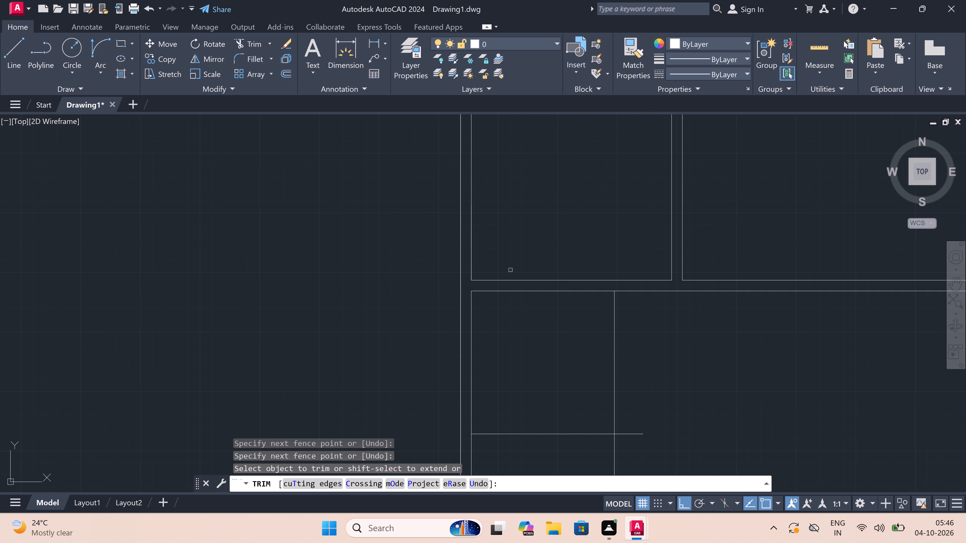
# Trim the overhang of the new horizontal line east of the new vertical line.
pyautogui.scroll(-3, 407, 334)
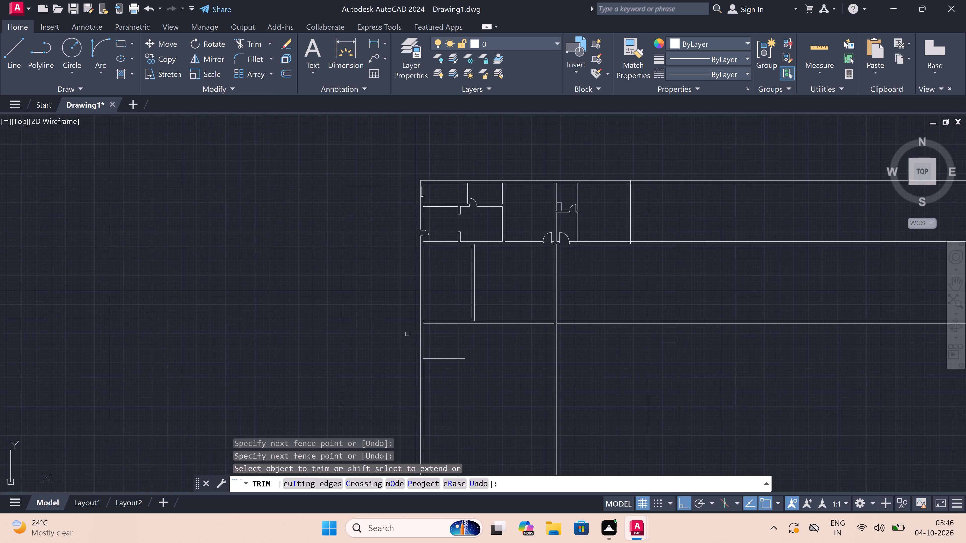
pyautogui.scroll(3, 471, 358)
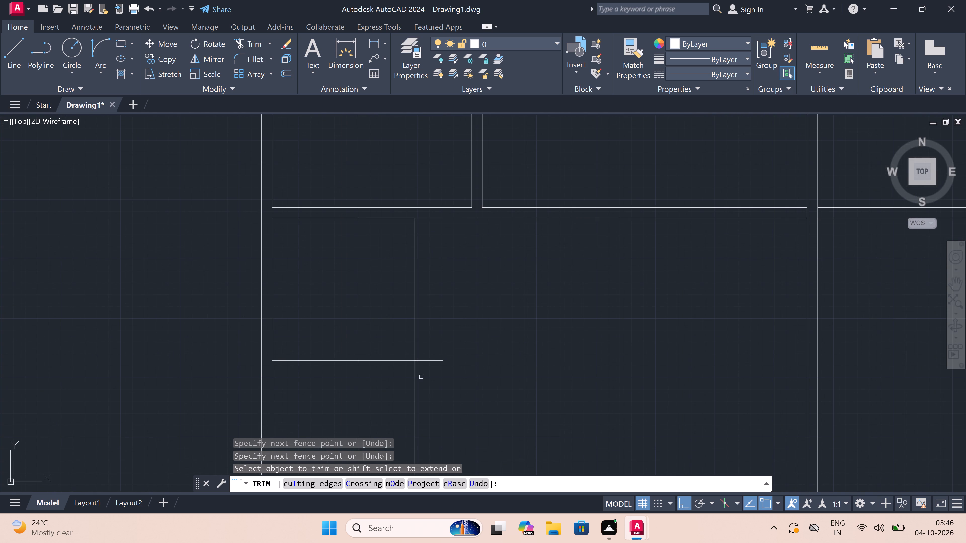
pyautogui.doubleClick(421, 377)
pyautogui.click(419, 347)
pyautogui.scroll(2, 418, 347)
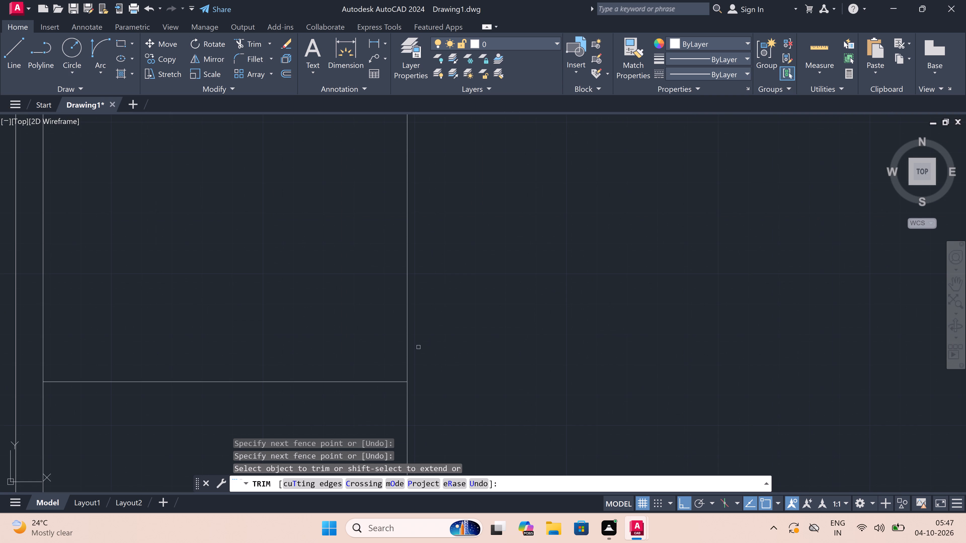
pyautogui.scroll(-1, 418, 347)
pyautogui.press('Escape')
# Offset the new room's vertical line 9" eastward and its horizontal line 9" southward to give both walls thickness.
pyautogui.press('o')
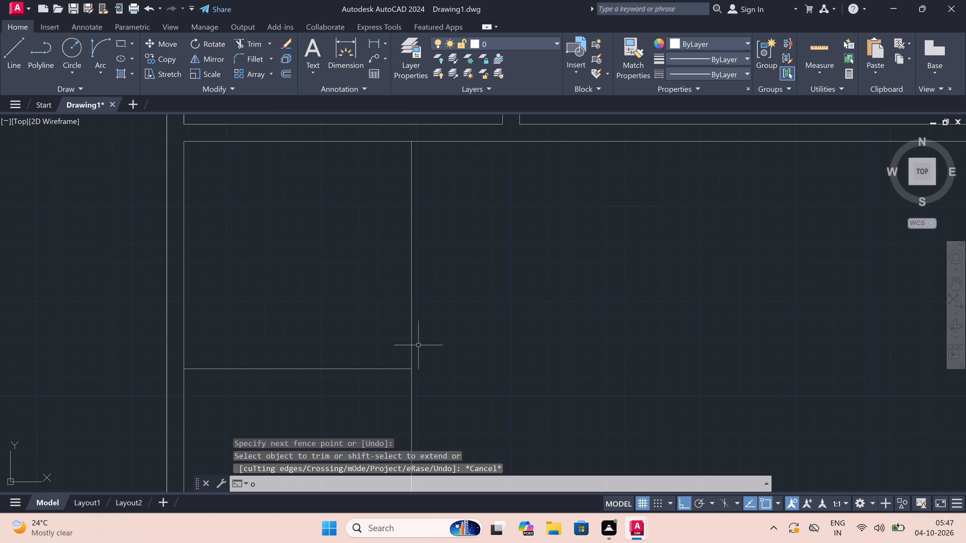
pyautogui.press('space')
pyautogui.doubleClick(411, 330)
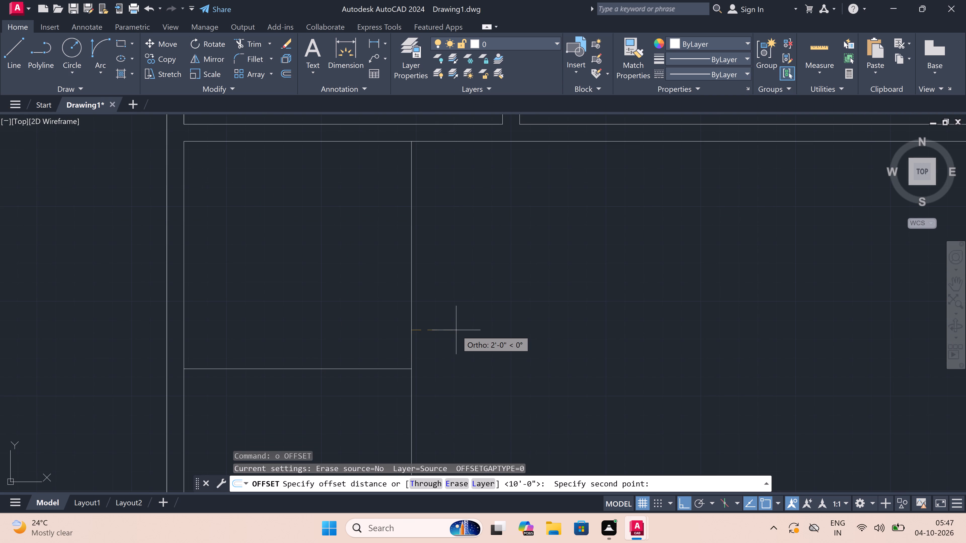
pyautogui.write('9"')
pyautogui.press('space')
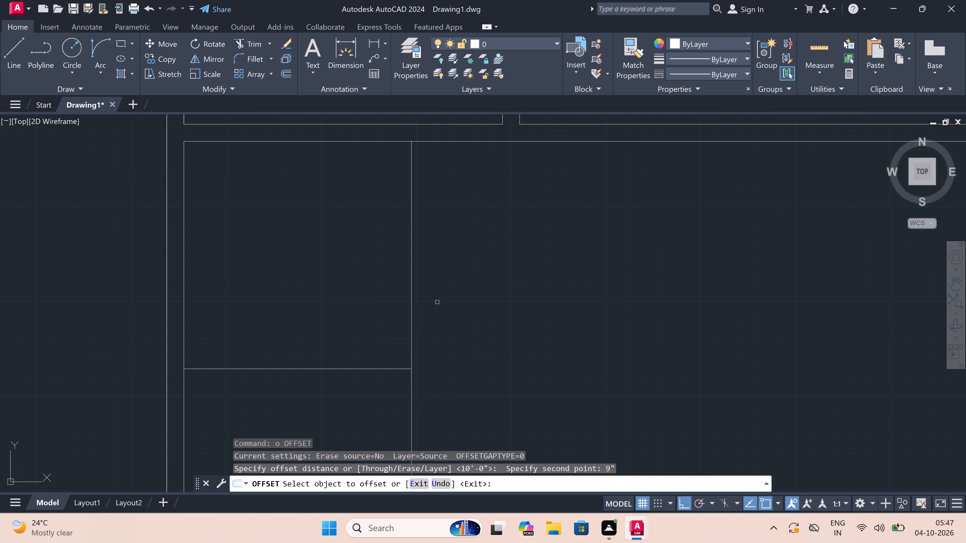
pyautogui.click(412, 267)
pyautogui.click(419, 265)
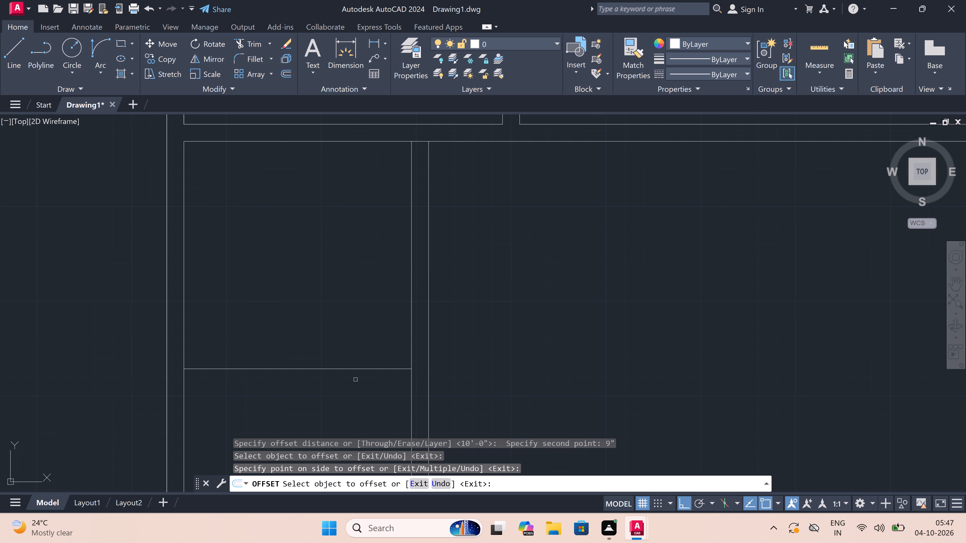
pyautogui.click(353, 369)
pyautogui.click(354, 385)
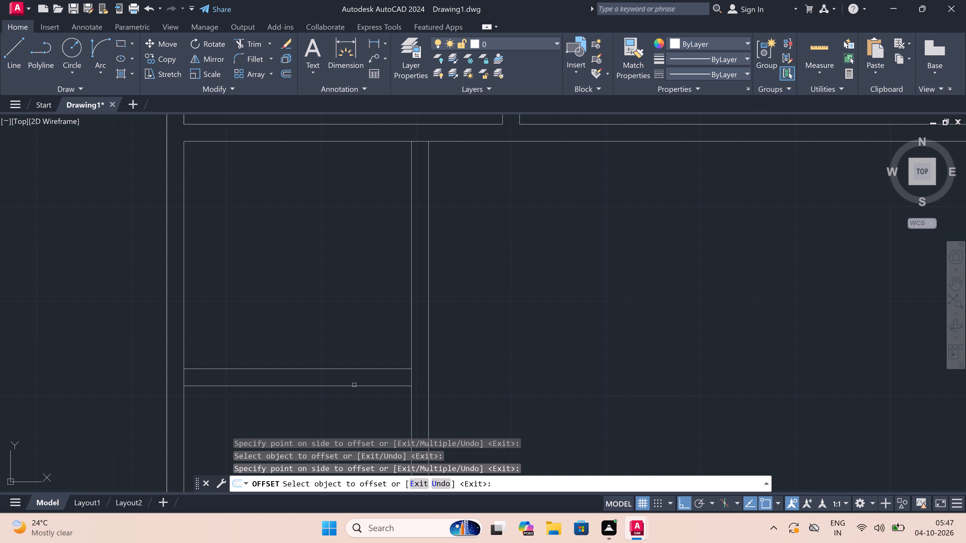
pyautogui.press('Escape')
# Extend the new south wall's outer line east to the new east wall's outer line.
pyautogui.write('ex')
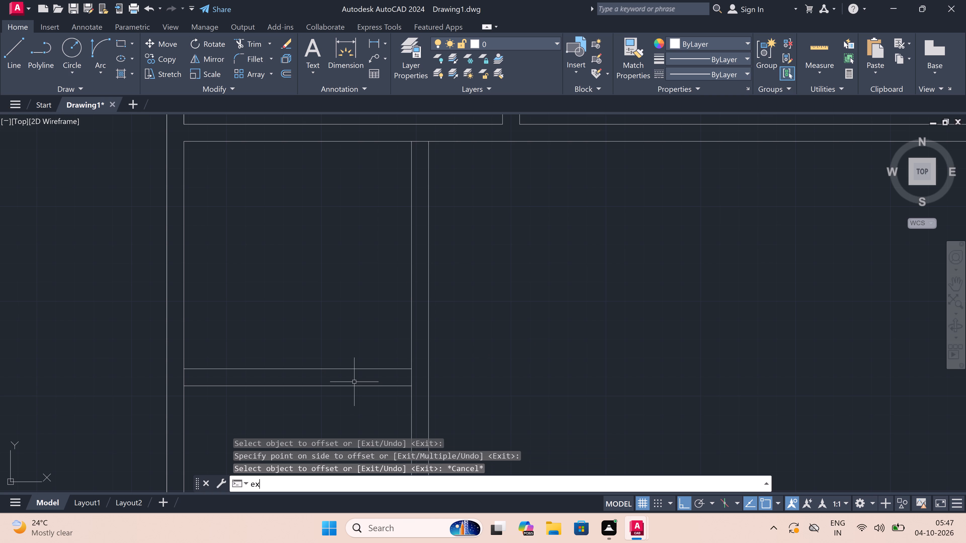
pyautogui.press('space')
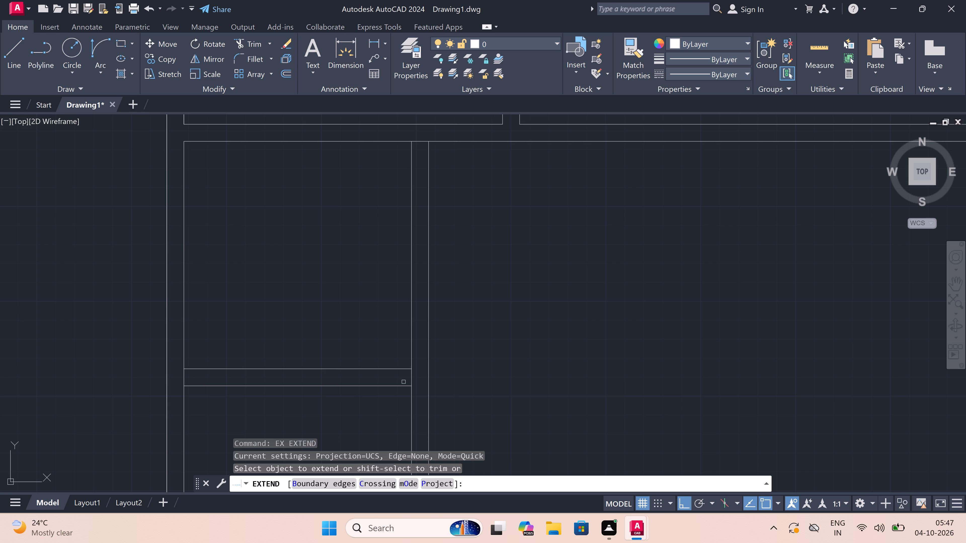
pyautogui.click(403, 385)
pyautogui.scroll(-2, 435, 348)
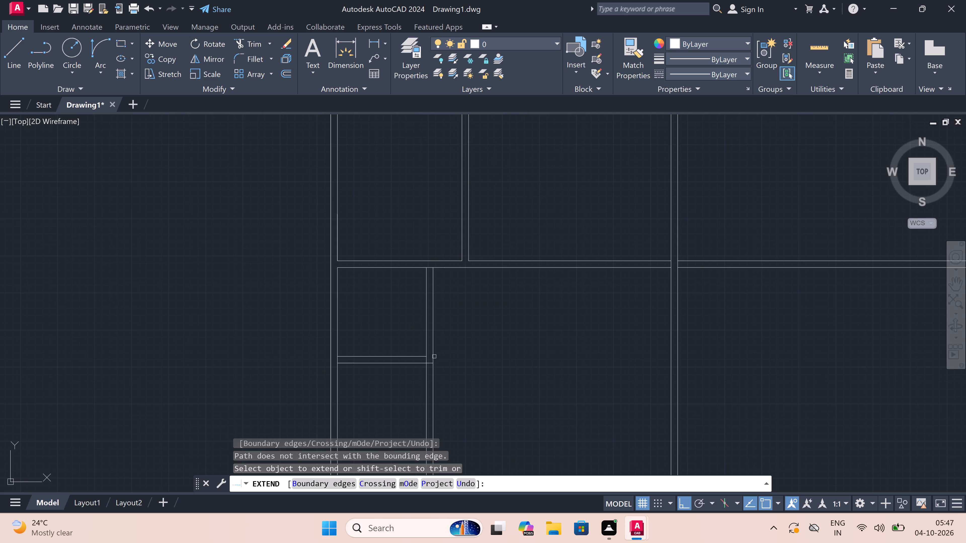
pyautogui.scroll(1, 431, 376)
pyautogui.press('Escape')
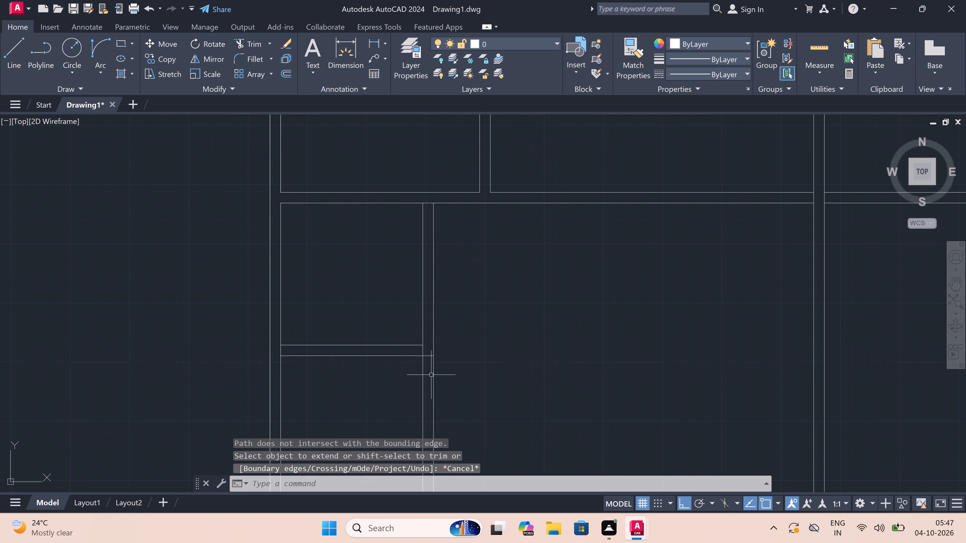
# Trim the east wall lines below the new room's south wall and the inner line crossing the southeast corner.
pyautogui.press('t')
pyautogui.press('r')
pyautogui.press('space')
pyautogui.click(452, 389)
pyautogui.click(393, 382)
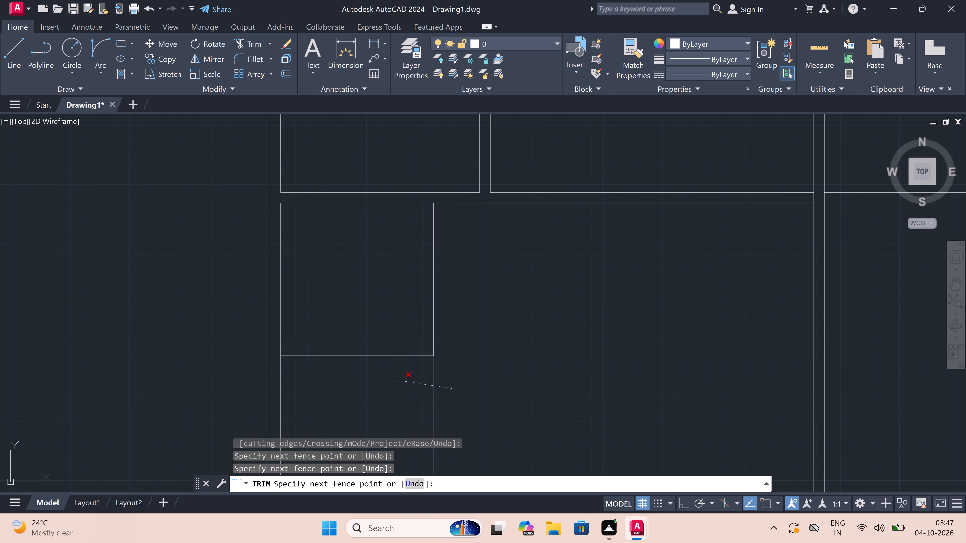
pyautogui.scroll(3, 419, 351)
pyautogui.click(419, 352)
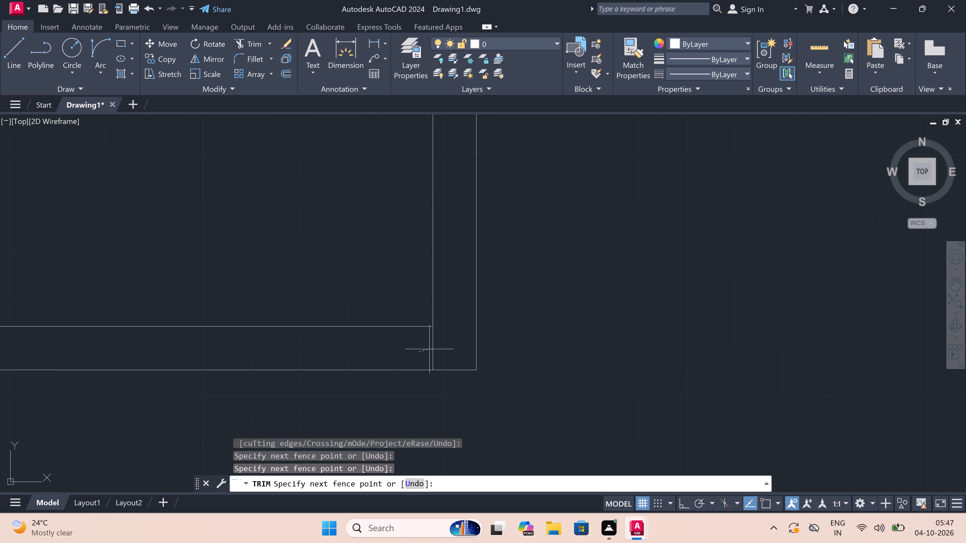
pyautogui.click(443, 345)
pyautogui.scroll(-3, 441, 346)
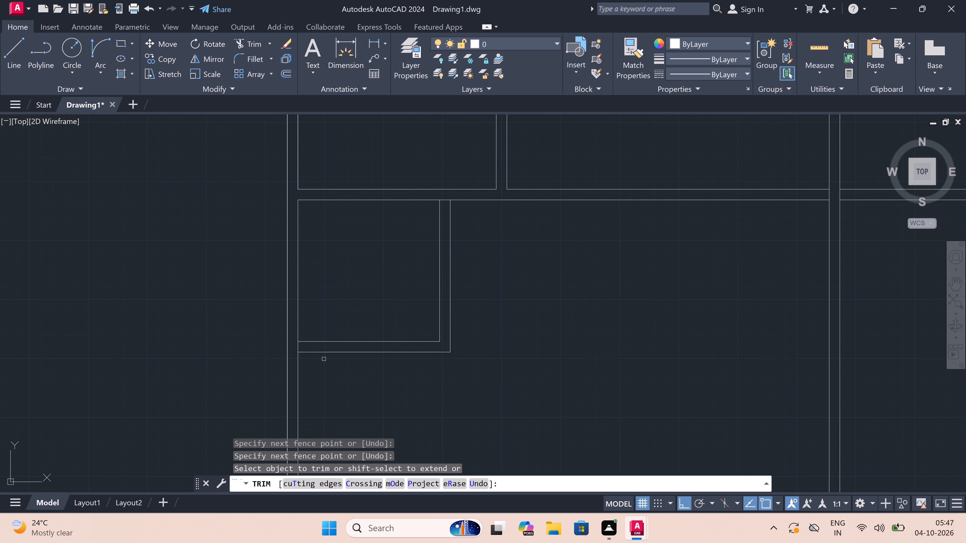
# Trim the face lines crossing the new walls' junctions with the west wall and with the horizontal wall to the north.
pyautogui.scroll(3, 304, 348)
pyautogui.click(293, 343)
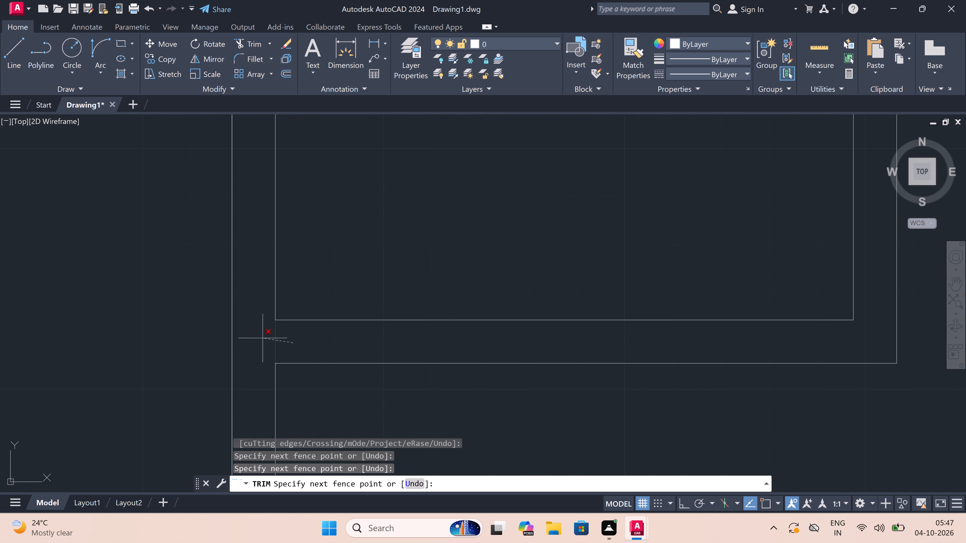
pyautogui.click(257, 338)
pyautogui.scroll(-4, 314, 347)
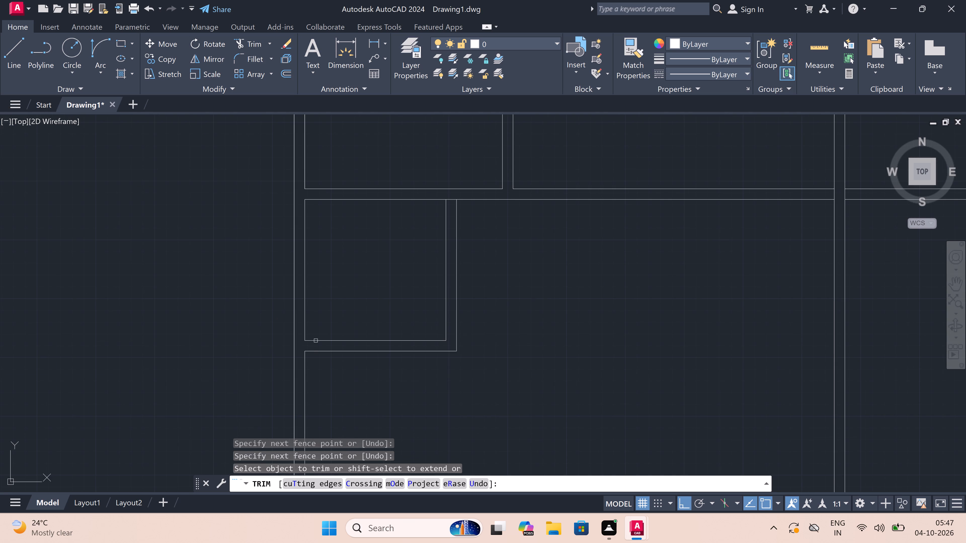
pyautogui.scroll(3, 457, 187)
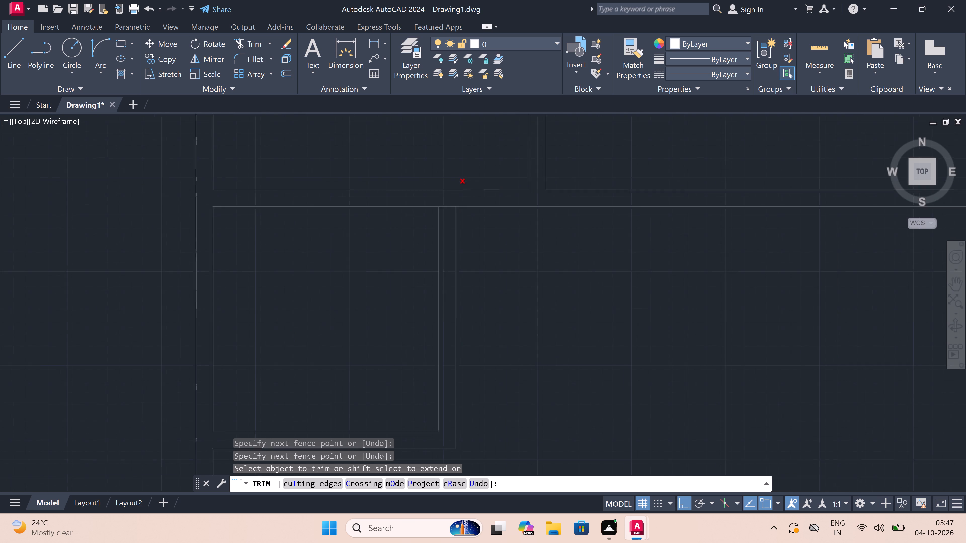
pyautogui.click(429, 245)
pyautogui.click(429, 226)
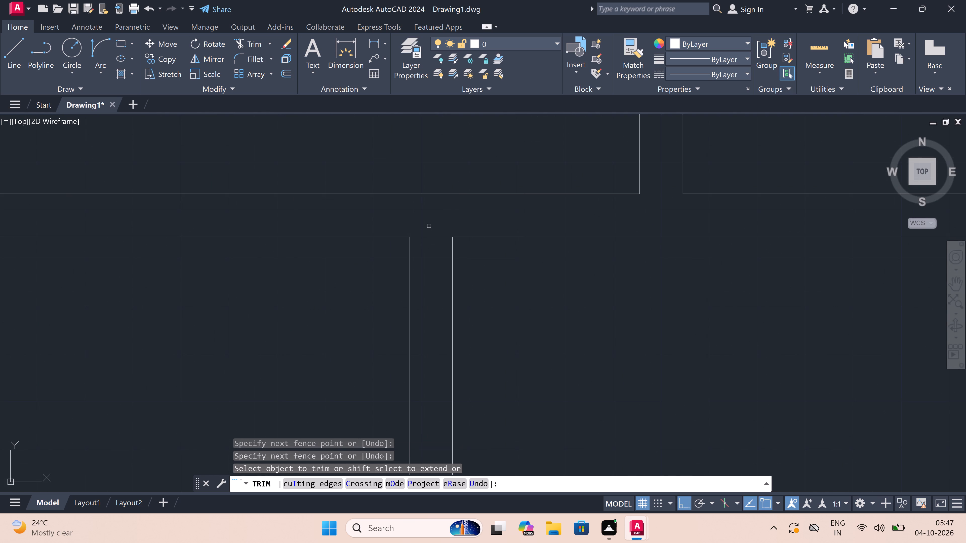
pyautogui.scroll(-1, 429, 226)
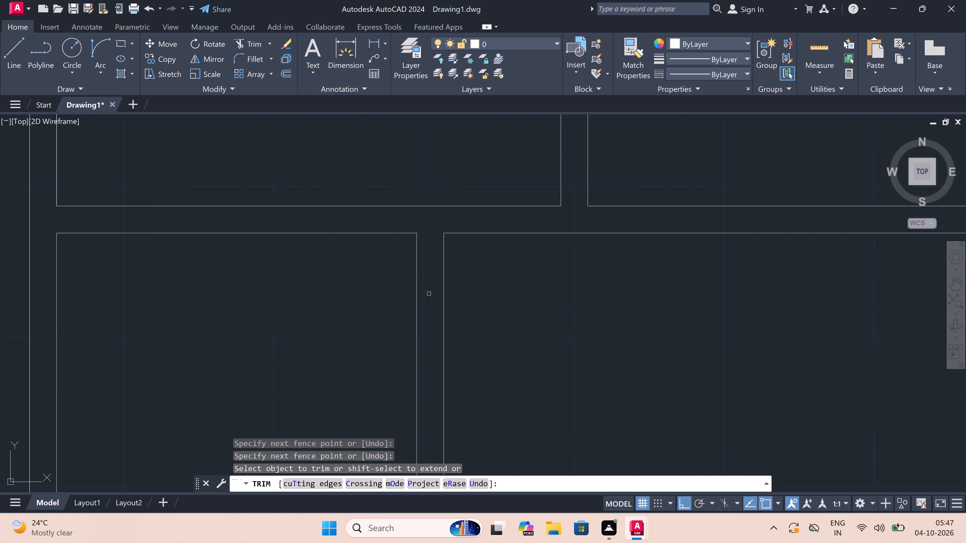
# Draw two short jamb lines across the 10' by 10' room's east wall, marking a door opening near its south end.
pyautogui.scroll(-2, 428, 296)
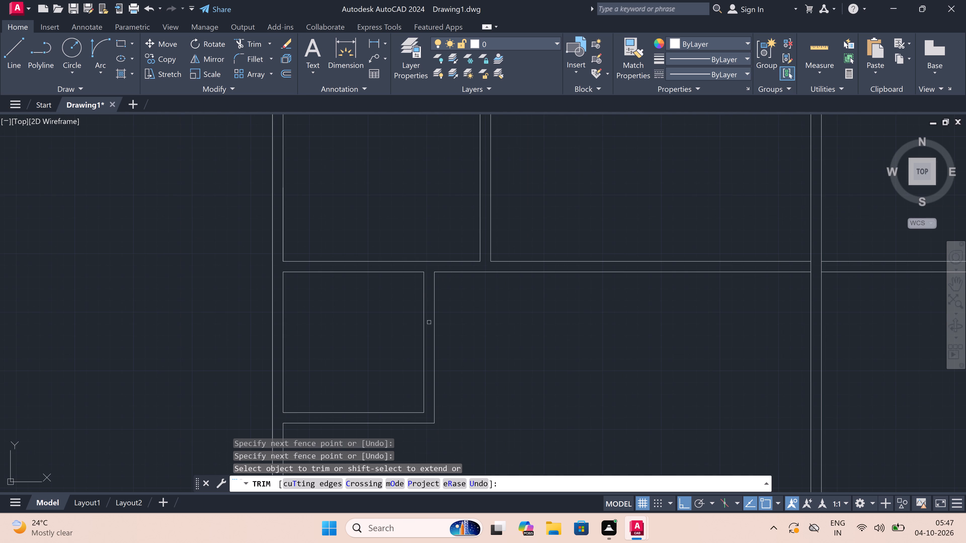
pyautogui.press('Escape')
pyautogui.scroll(-2, 424, 337)
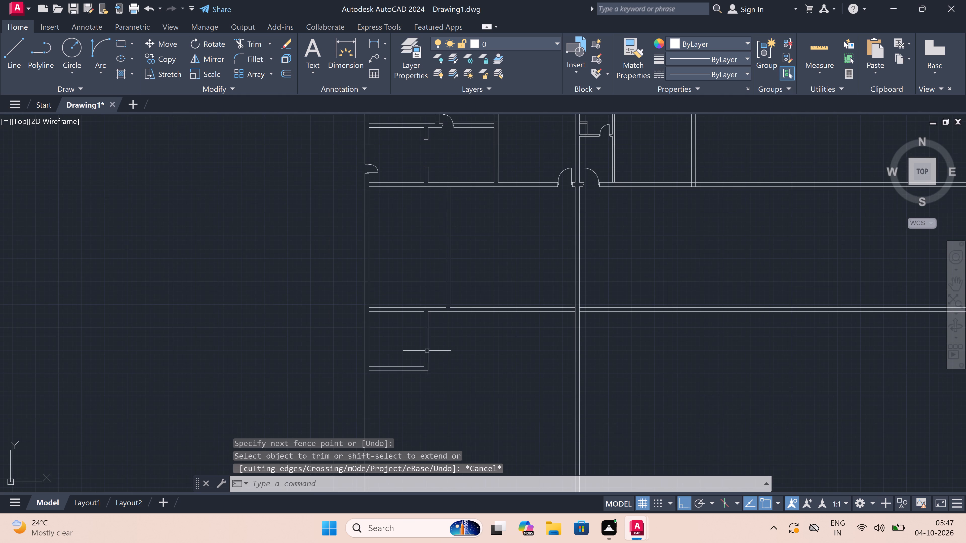
pyautogui.scroll(2, 427, 366)
pyautogui.scroll(1, 417, 288)
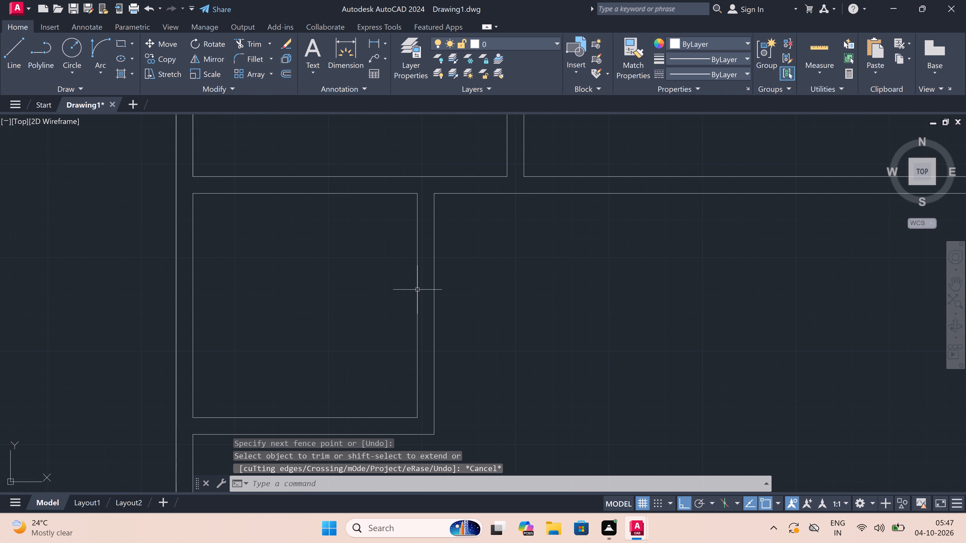
pyautogui.press('l')
pyautogui.press('space')
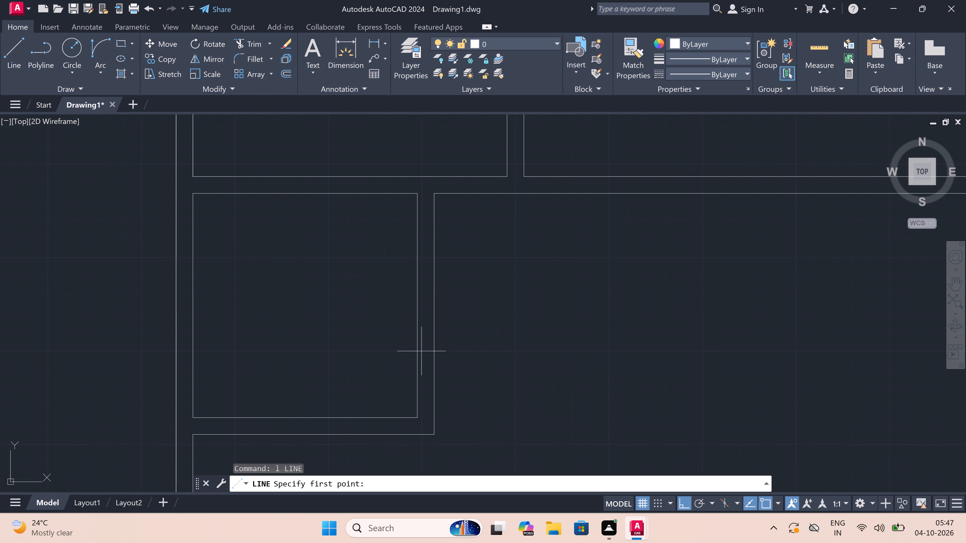
pyautogui.click(415, 400)
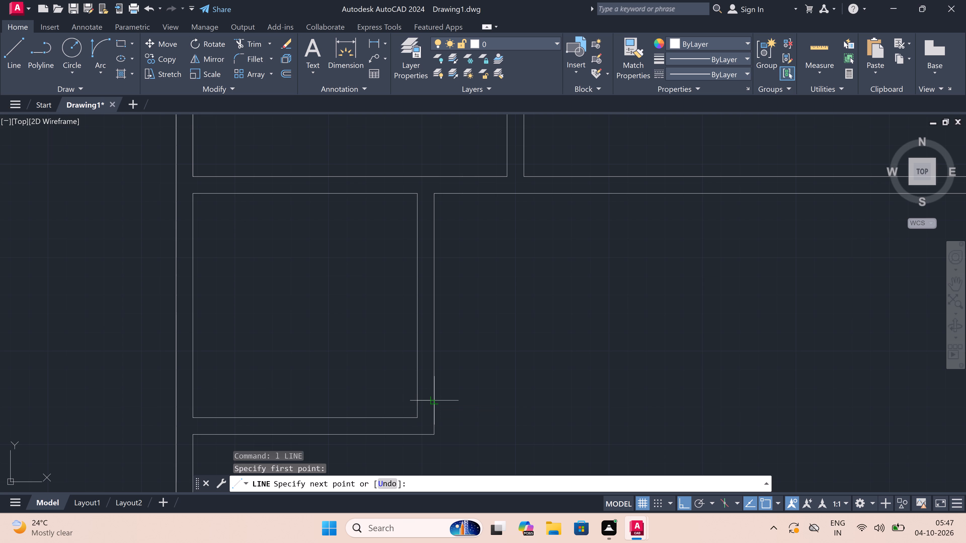
pyautogui.click(431, 401)
pyautogui.press('Escape')
pyautogui.press('space')
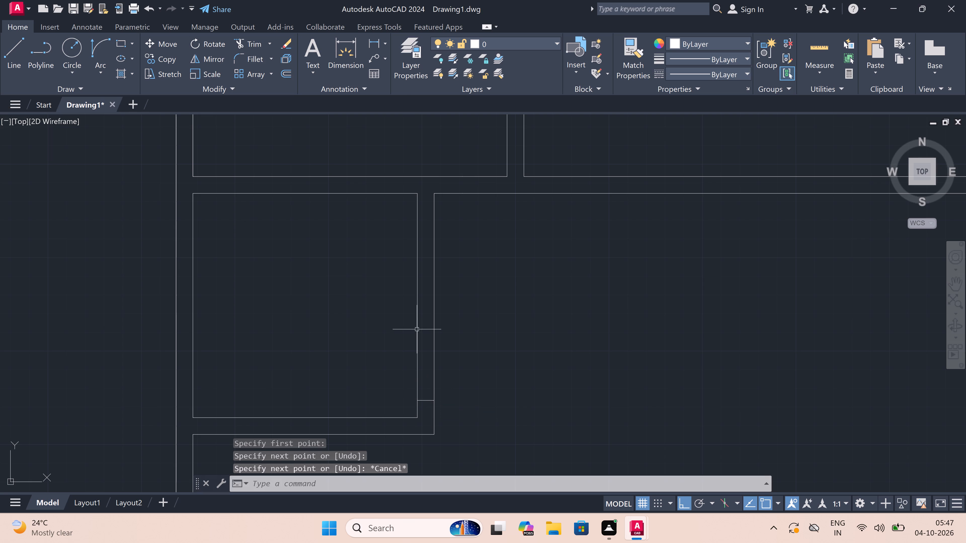
pyautogui.click(417, 327)
pyautogui.click(435, 328)
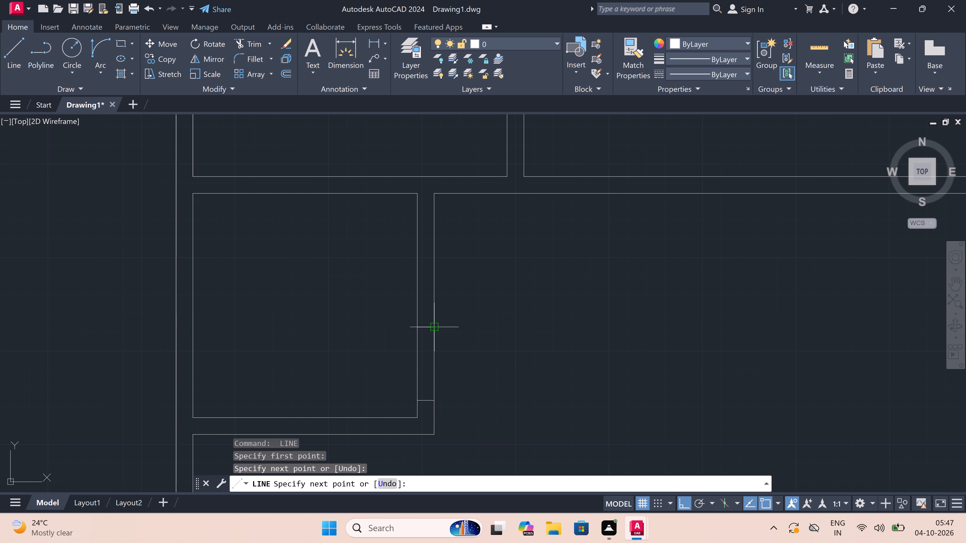
pyautogui.press('Escape')
# Trim both east wall lines between the two jamb lines to open the doorway.
pyautogui.press('t')
pyautogui.press('r')
pyautogui.press('space')
pyautogui.click(471, 369)
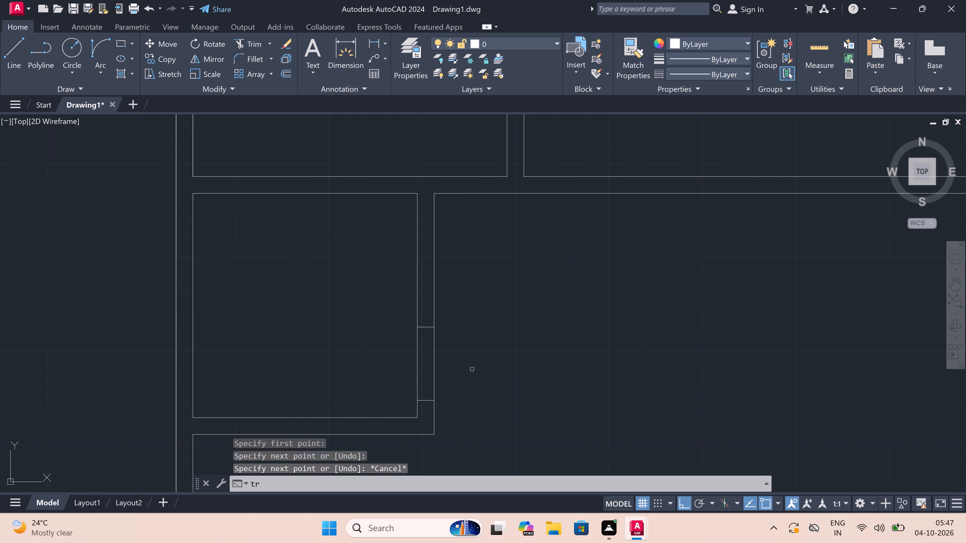
pyautogui.doubleClick(401, 358)
pyautogui.press('Escape')
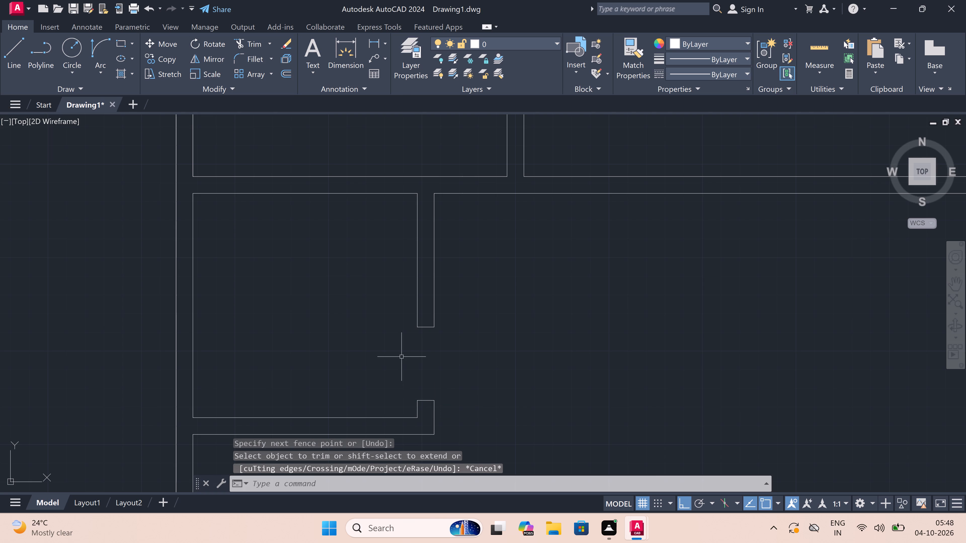
# Draw a room outline below the 10' by 10' room: 8' south along the west wall, 10' east, and back north to the wall.
pyautogui.scroll(-2, 402, 353)
pyautogui.scroll(2, 333, 333)
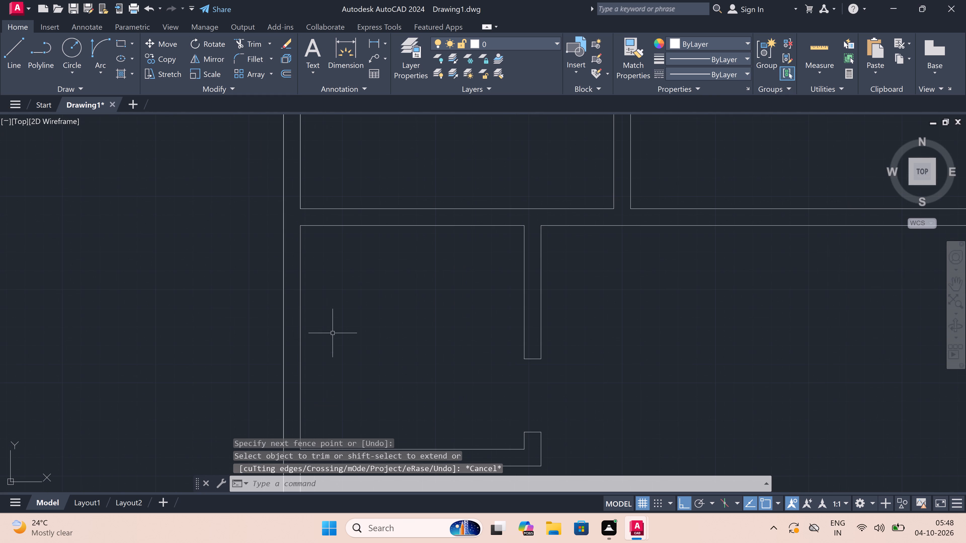
pyautogui.press('l')
pyautogui.press('space')
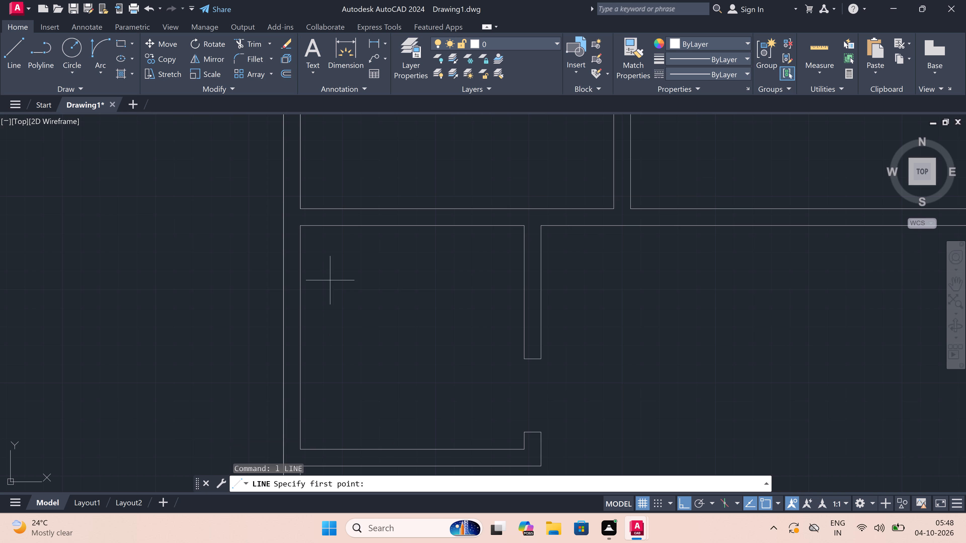
pyautogui.scroll(-2, 356, 252)
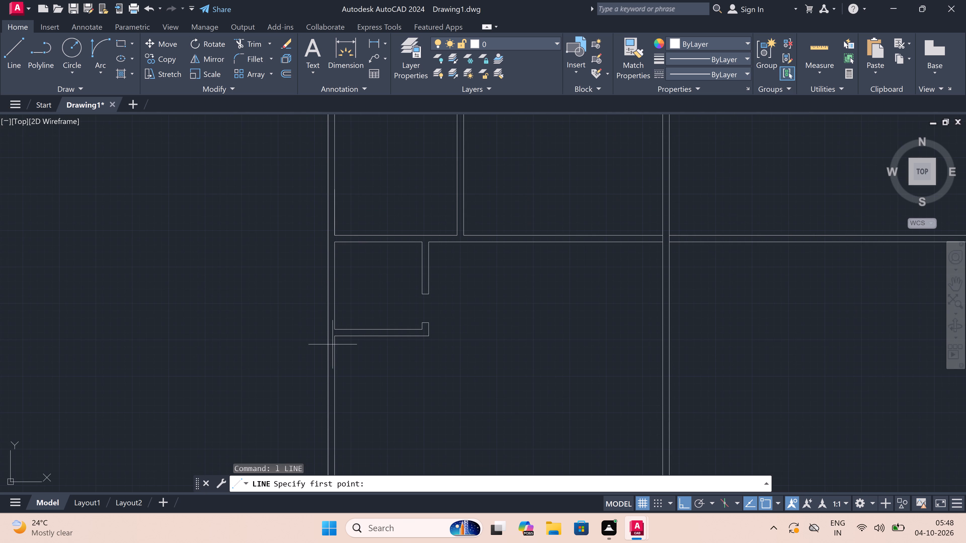
pyautogui.click(333, 337)
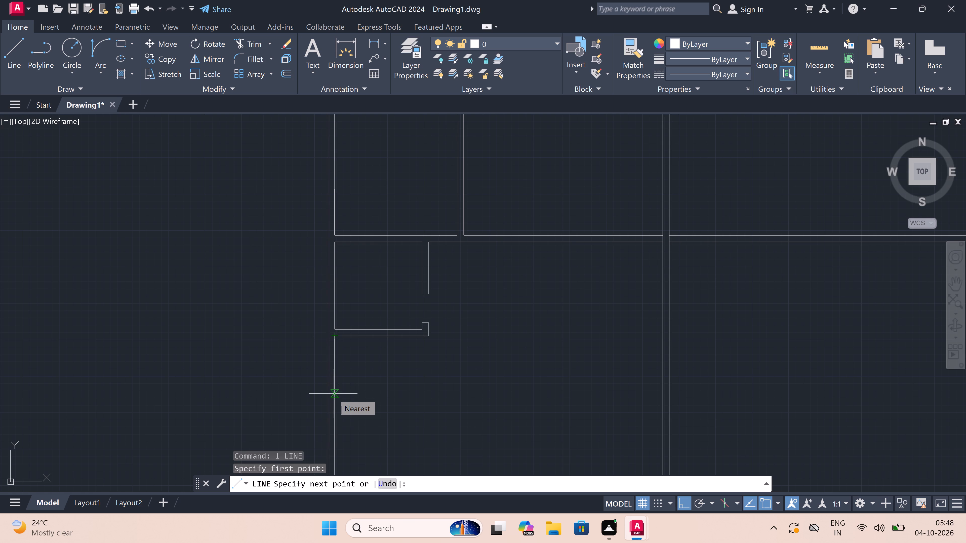
pyautogui.write("8'")
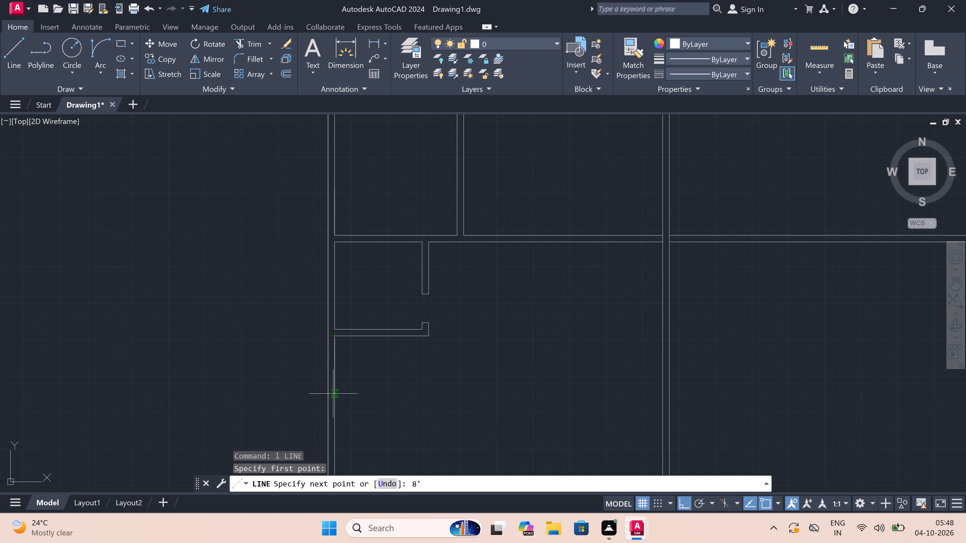
pyautogui.press('space')
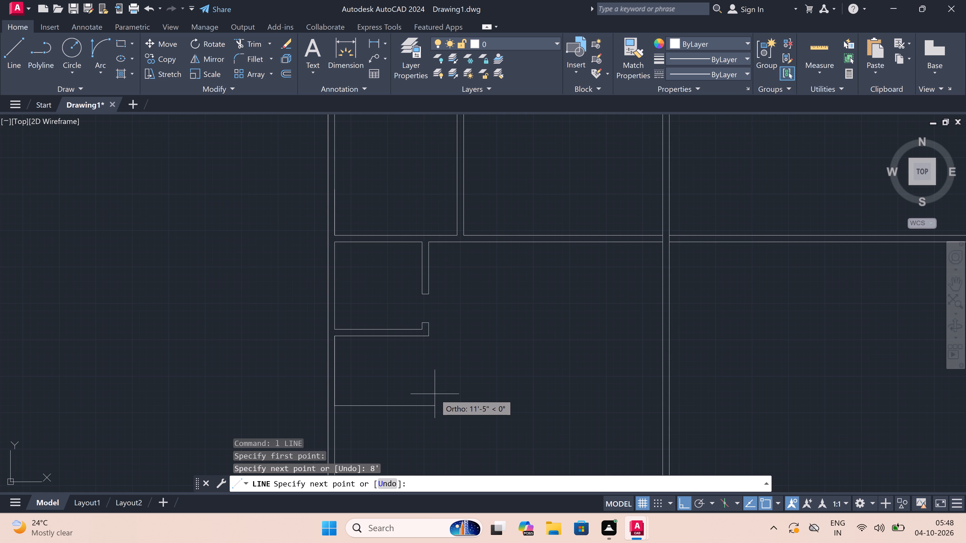
pyautogui.write("10'")
pyautogui.press('space')
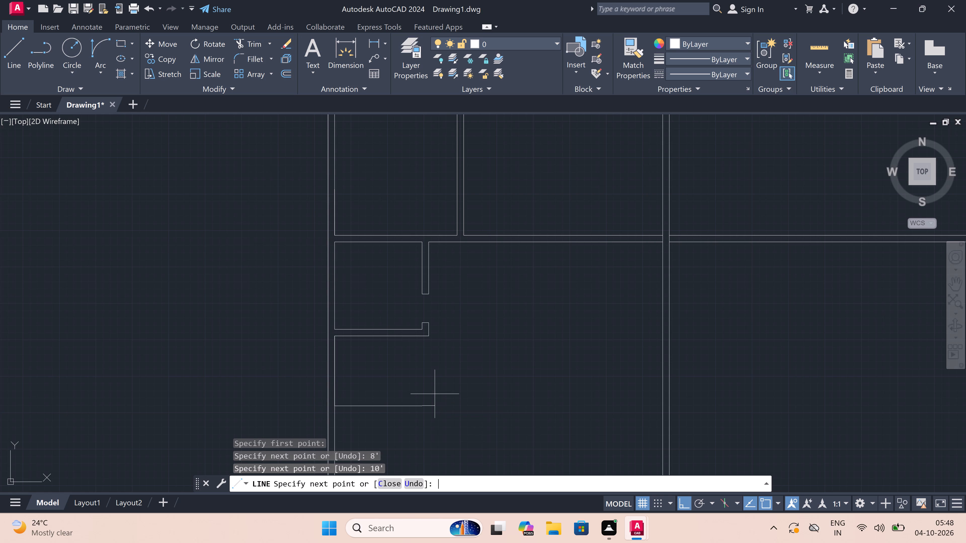
pyautogui.click(424, 334)
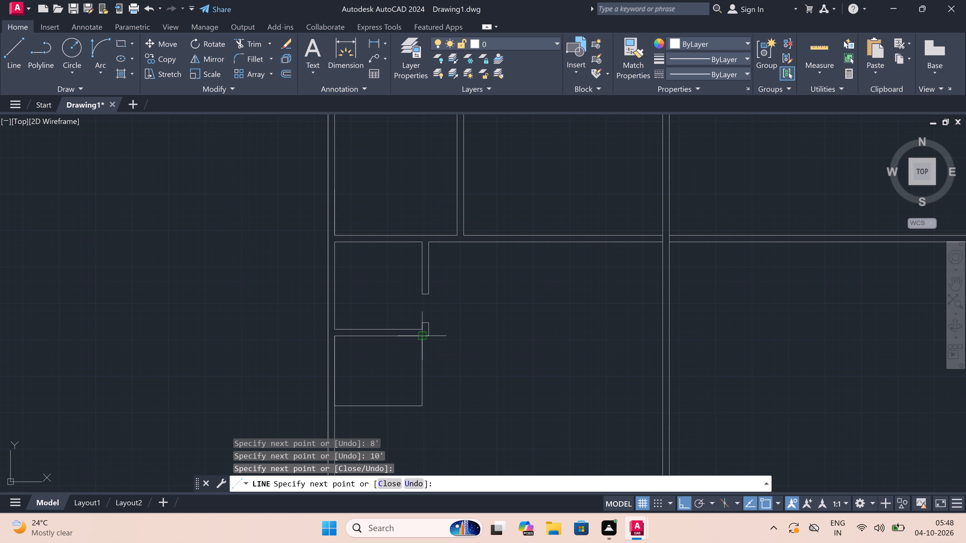
# Continue the line around the 8' by 10' room to form a 9" thick east wall and a 4.5" thick south wall.
pyautogui.write('9"')
pyautogui.press('space')
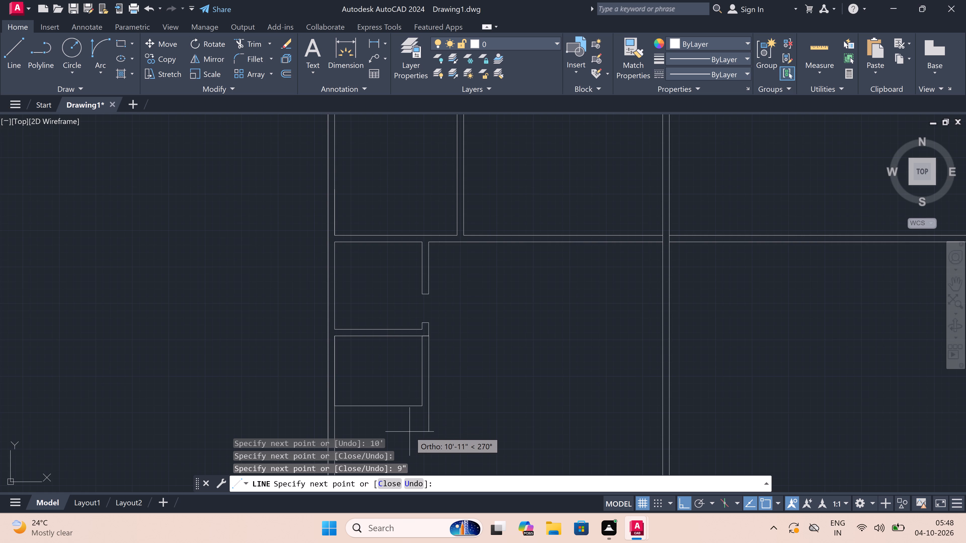
pyautogui.scroll(1, 410, 432)
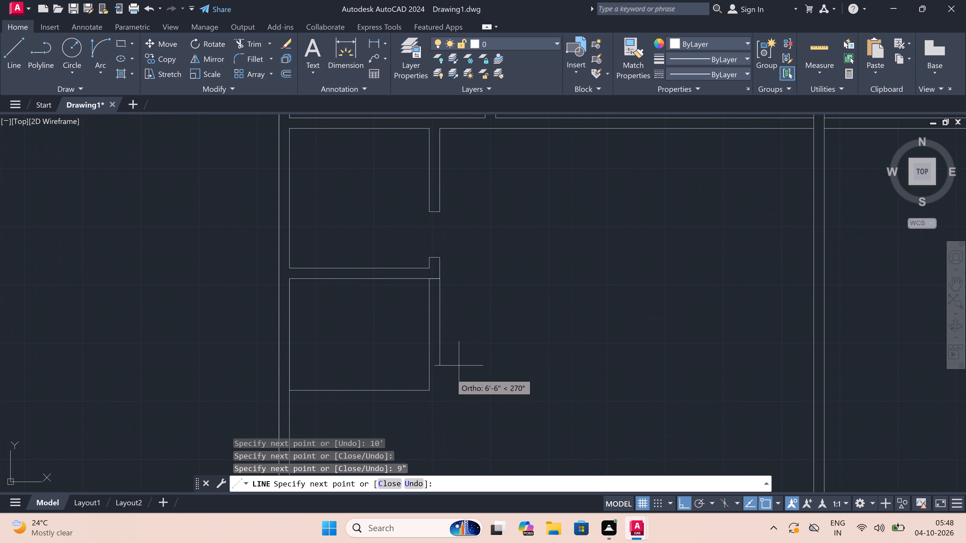
pyautogui.doubleClick(439, 392)
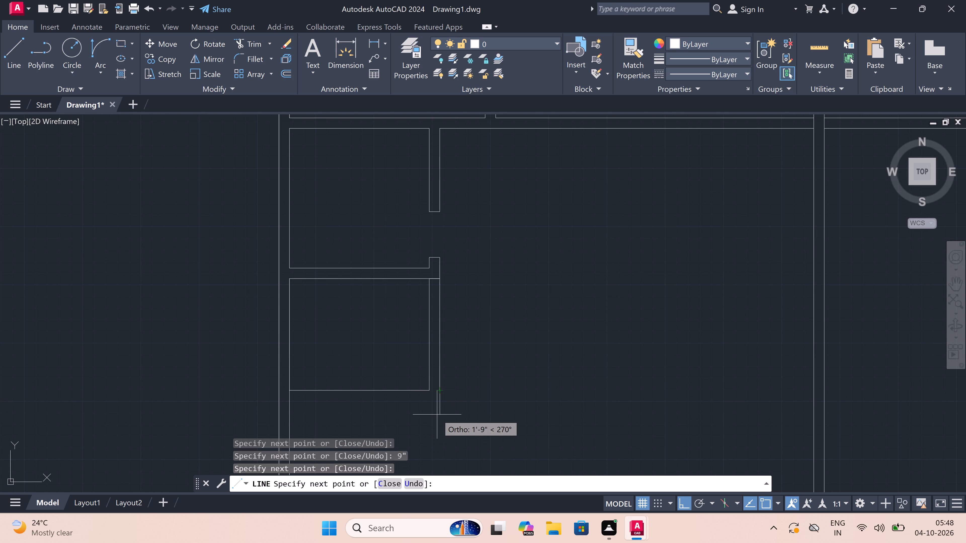
pyautogui.press('4')
pyautogui.write('.5"')
pyautogui.press('space')
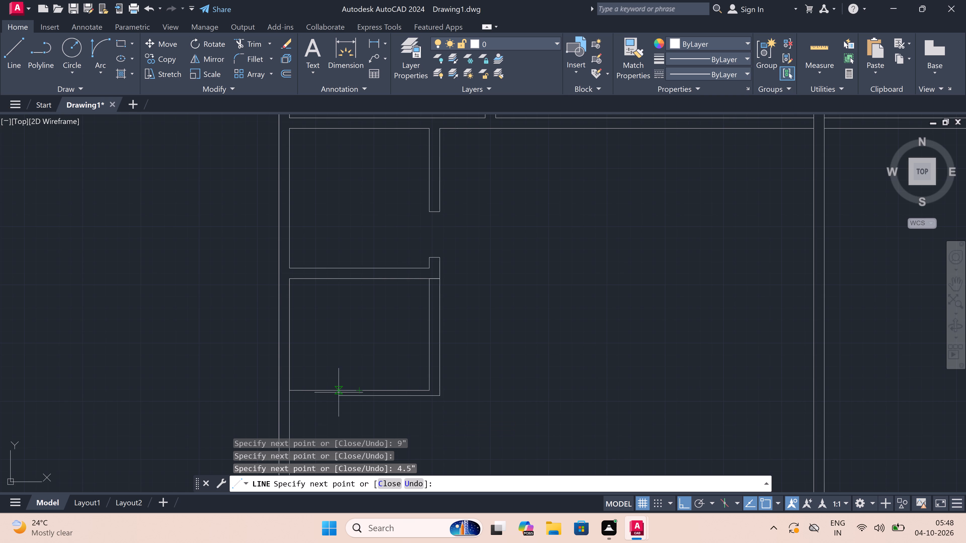
pyautogui.scroll(3, 308, 393)
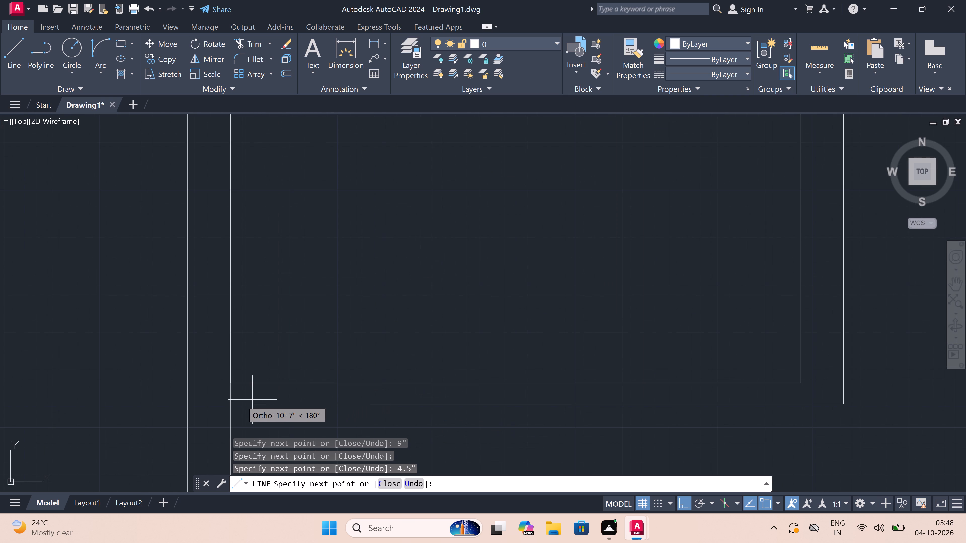
pyautogui.click(230, 406)
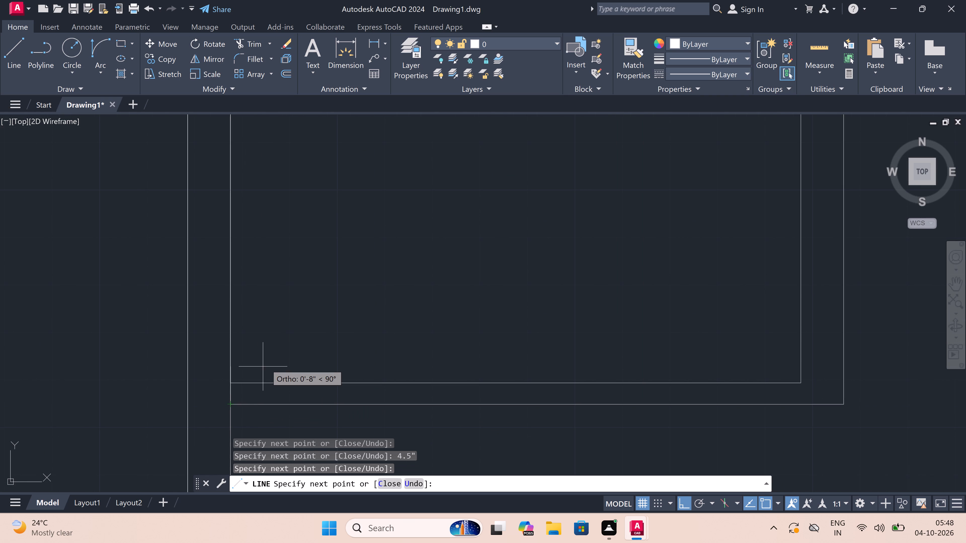
# Outline another room below the 8' by 10' room: 6' south along the west wall, 8' east, and north to the wall above.
pyautogui.scroll(-4, 266, 363)
pyautogui.scroll(4, 248, 406)
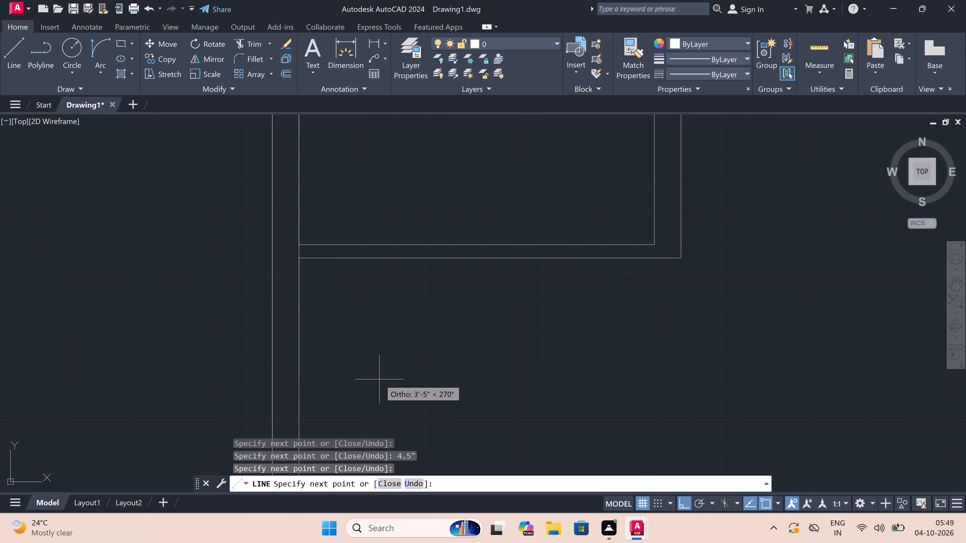
pyautogui.scroll(-1, 379, 379)
pyautogui.scroll(1, 379, 379)
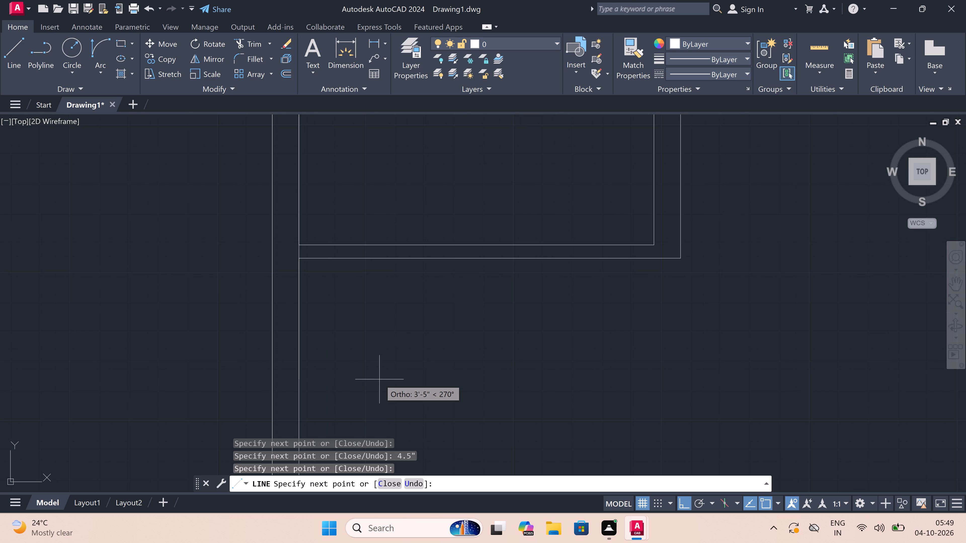
pyautogui.scroll(-1, 379, 379)
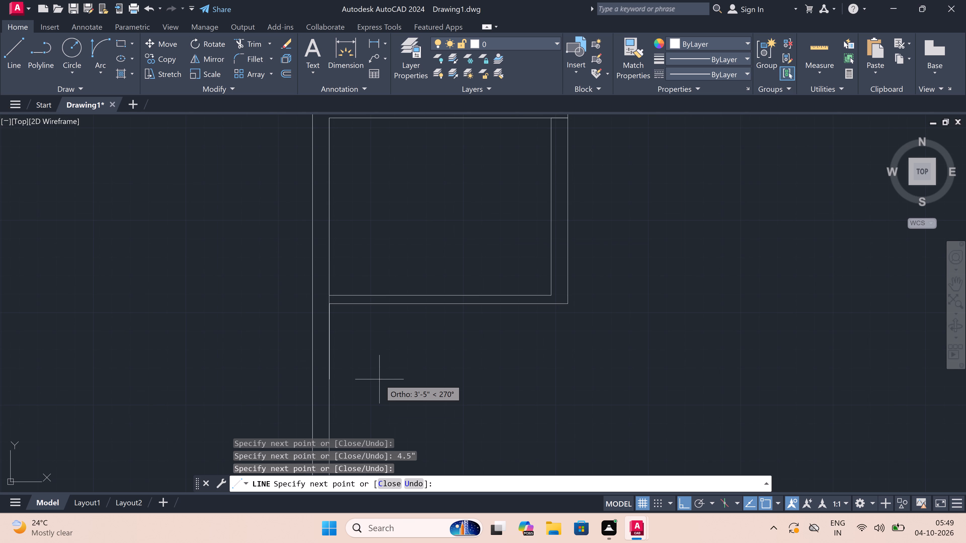
pyautogui.scroll(1, 379, 379)
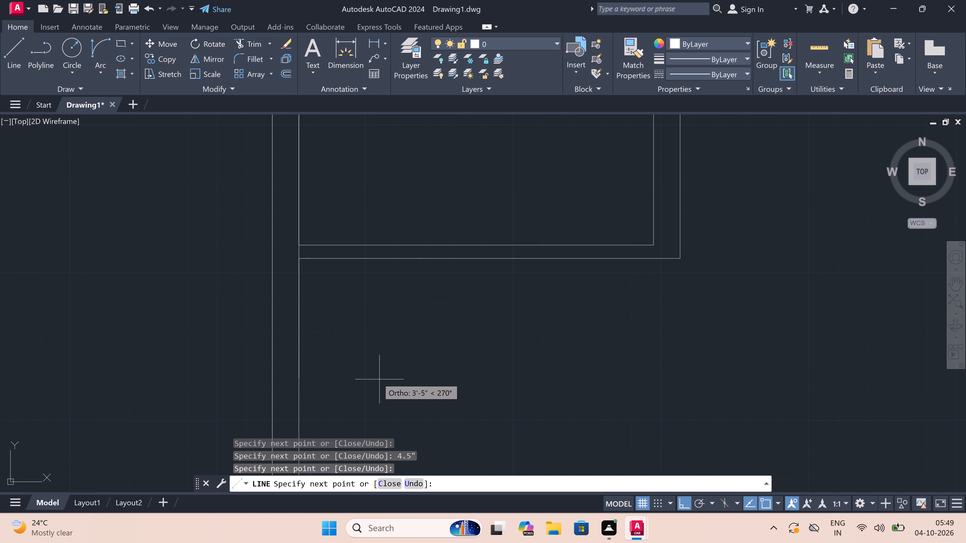
pyautogui.scroll(-5, 432, 332)
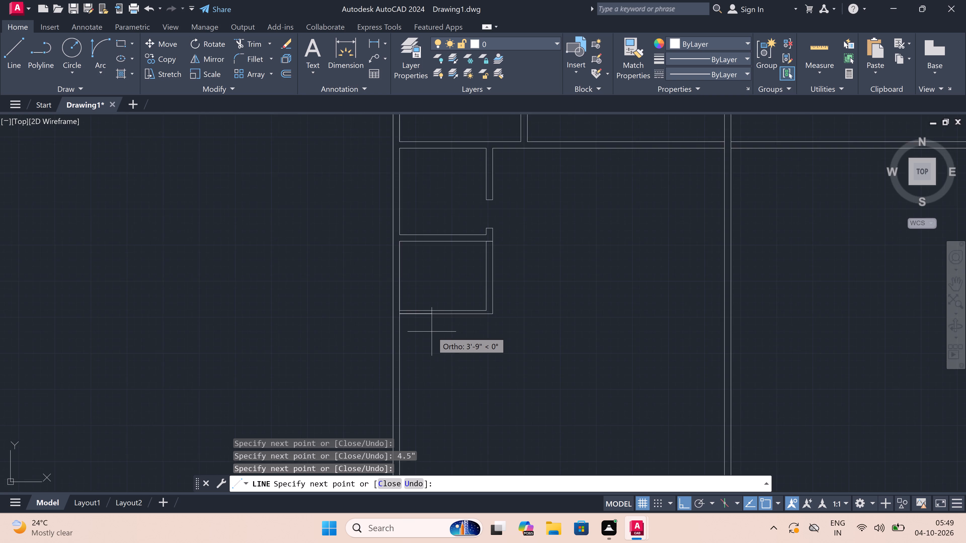
pyautogui.scroll(2, 412, 369)
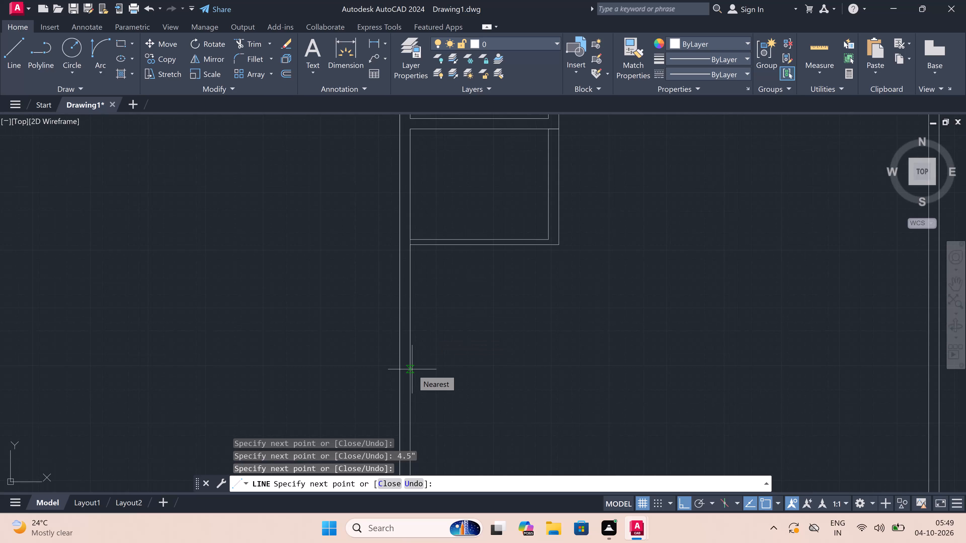
pyautogui.write("6'")
pyautogui.press('space')
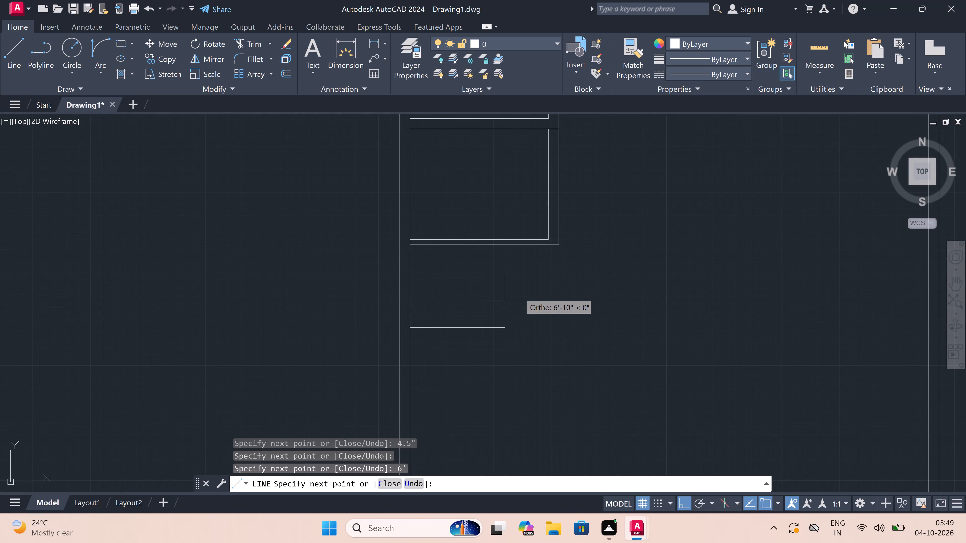
pyautogui.write("8'")
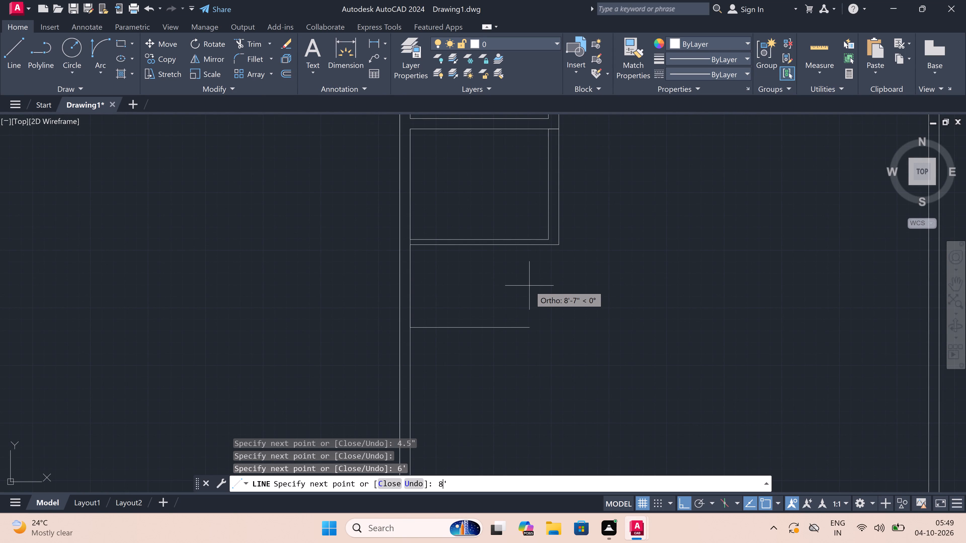
pyautogui.press('space')
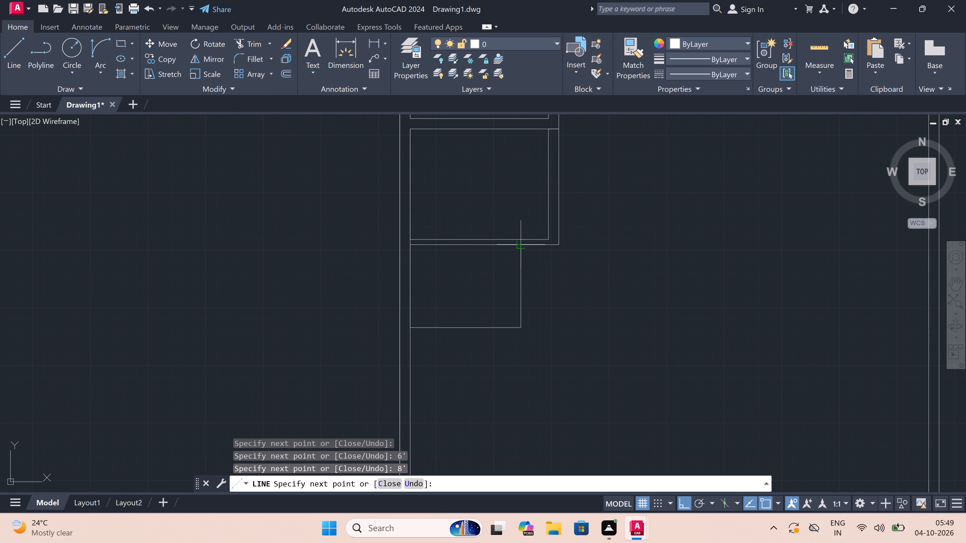
pyautogui.click(522, 245)
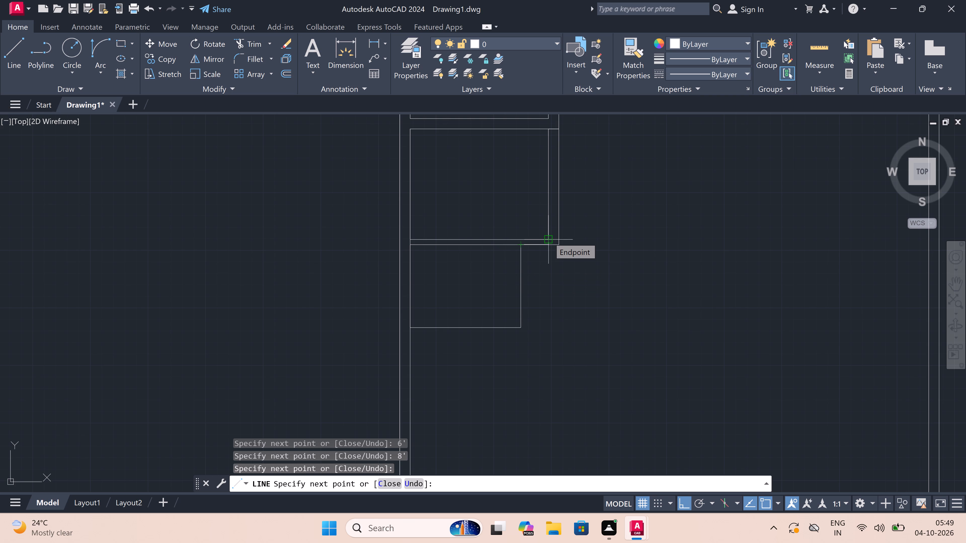
# Continue the line around the 6' by 8' room to form 4.5" thick east and south walls, ending at the west wall.
pyautogui.write('4.5"')
pyautogui.press('space')
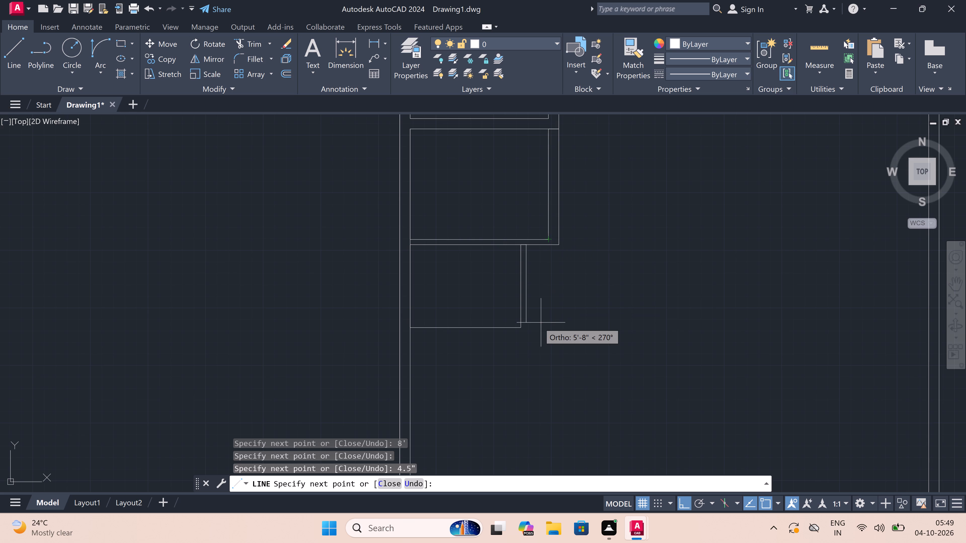
pyautogui.scroll(6, 529, 324)
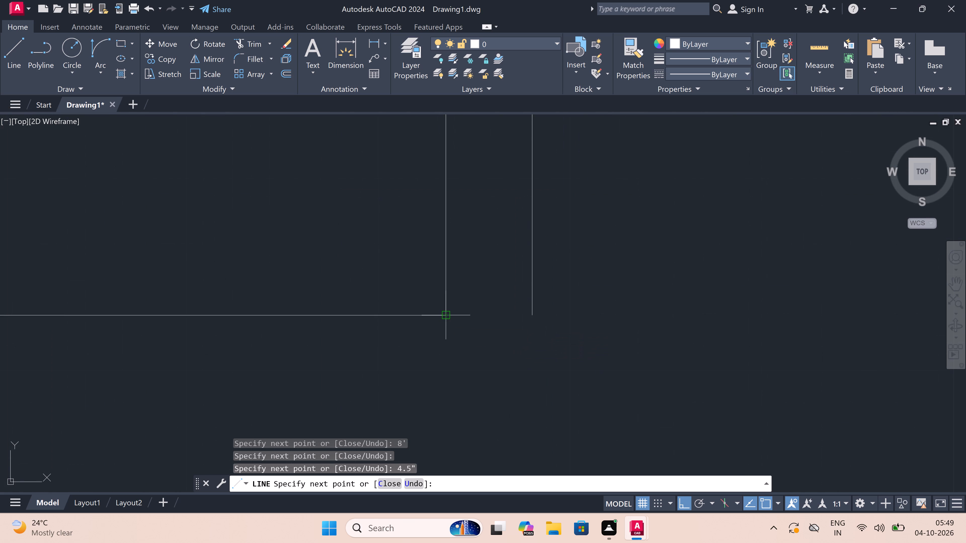
pyautogui.click(532, 318)
pyautogui.write('4.5"')
pyautogui.press('space')
pyautogui.scroll(-4, 533, 349)
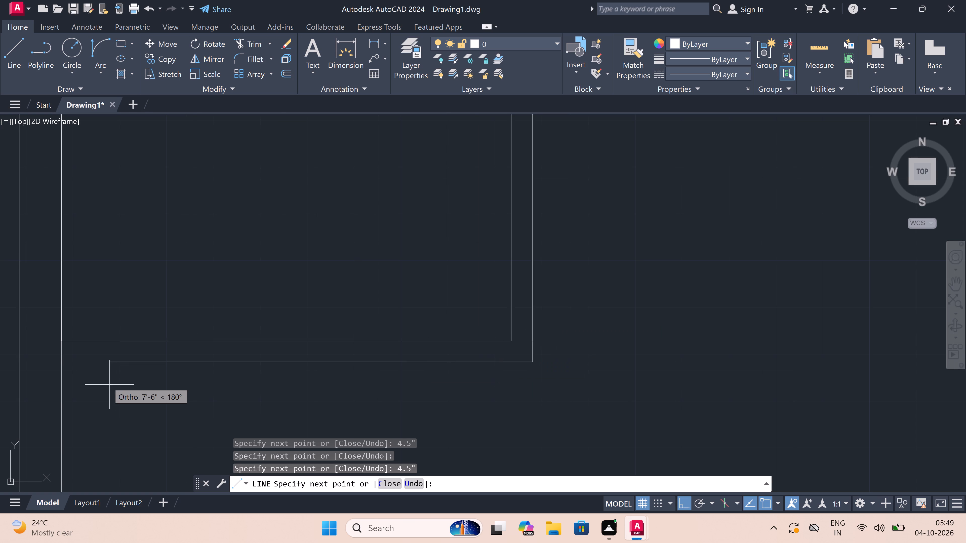
pyautogui.click(62, 357)
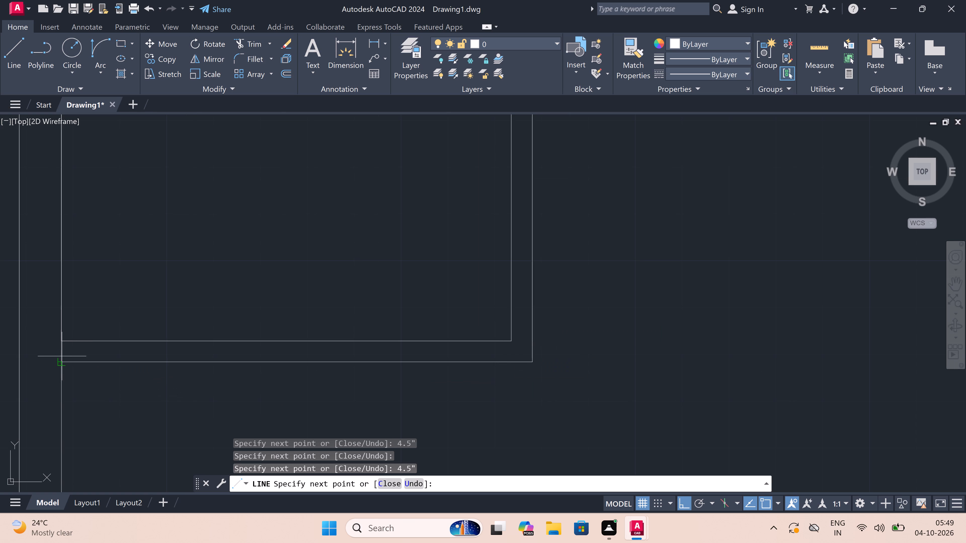
pyautogui.press('Escape')
# Trim the short line crossing the east wall at the northeast corner of the 8' by 10' room.
pyautogui.scroll(-2, 479, 284)
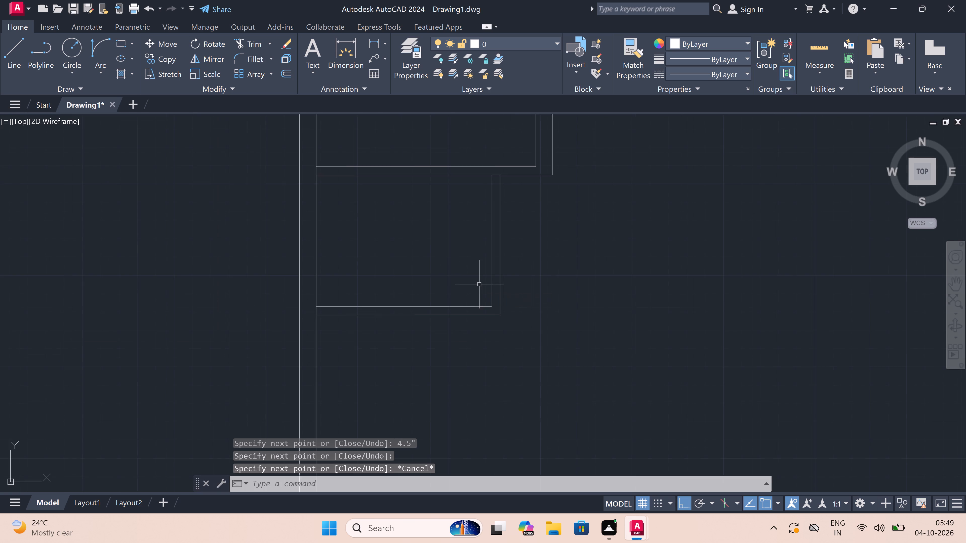
pyautogui.scroll(-1, 479, 284)
pyautogui.scroll(-4, 493, 200)
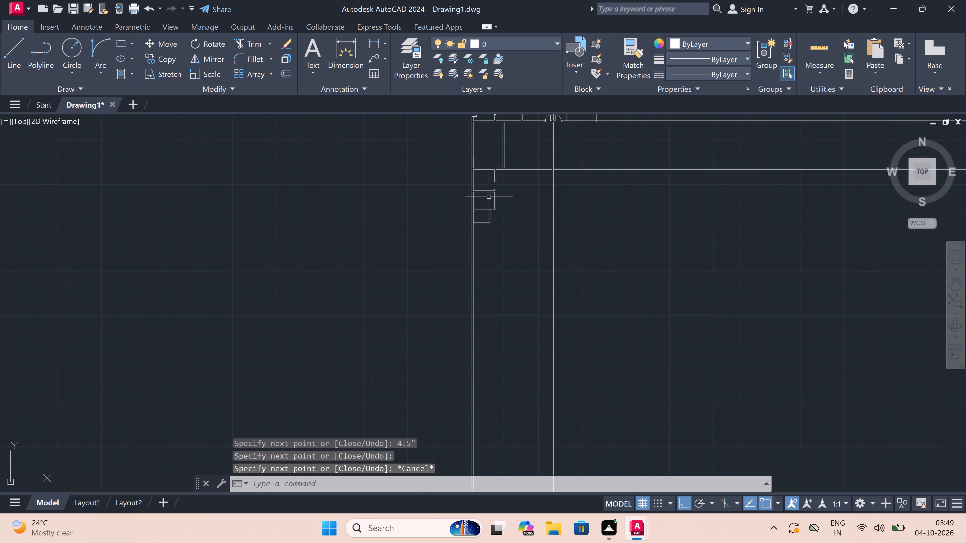
pyautogui.scroll(4, 489, 187)
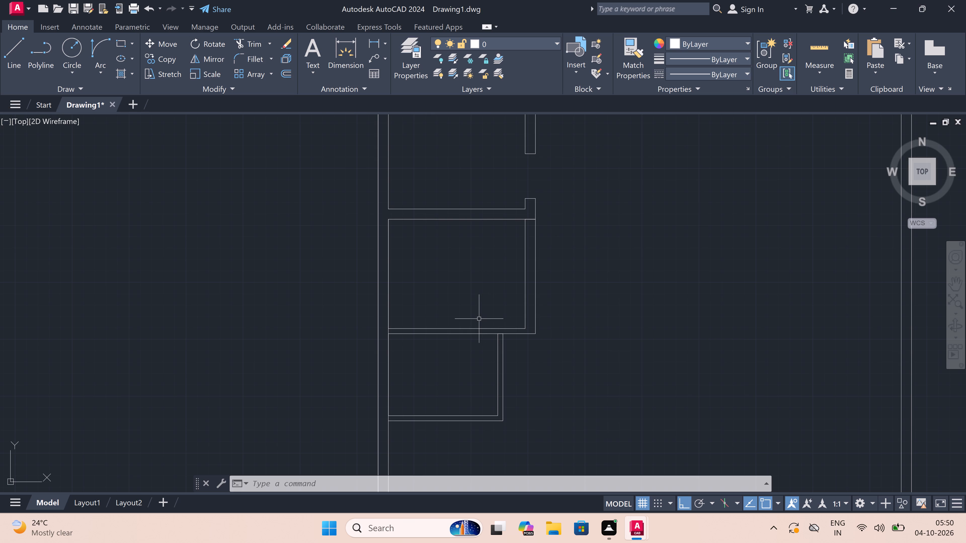
pyautogui.scroll(-1, 479, 319)
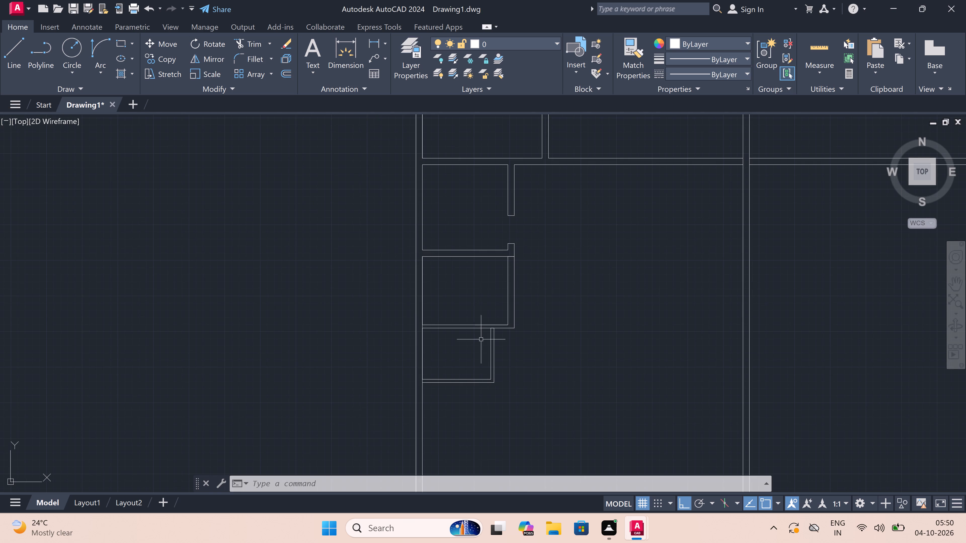
pyautogui.scroll(2, 484, 368)
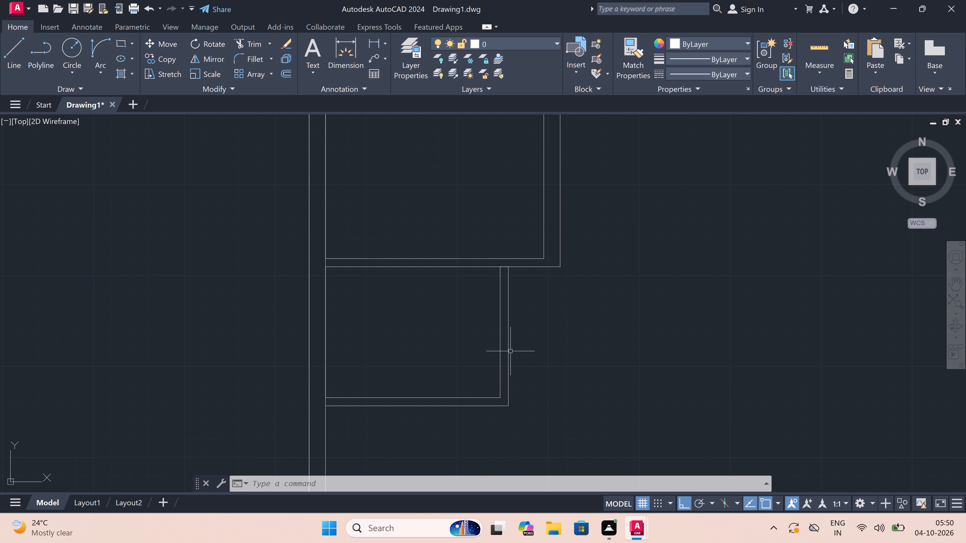
pyautogui.scroll(-2, 510, 350)
pyautogui.scroll(2, 517, 271)
pyautogui.write('tr')
pyautogui.press('space')
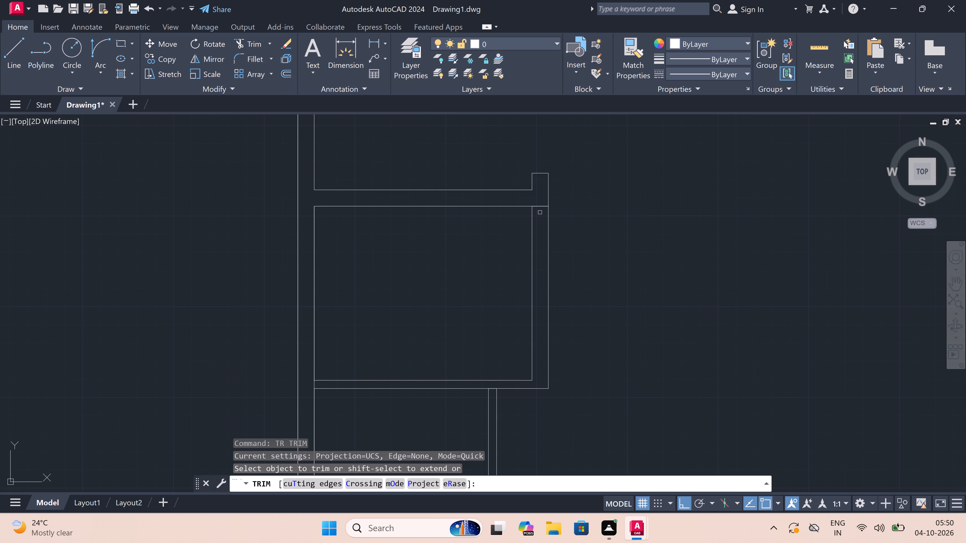
pyautogui.click(540, 213)
pyautogui.click(541, 207)
pyautogui.tripleClick(541, 207)
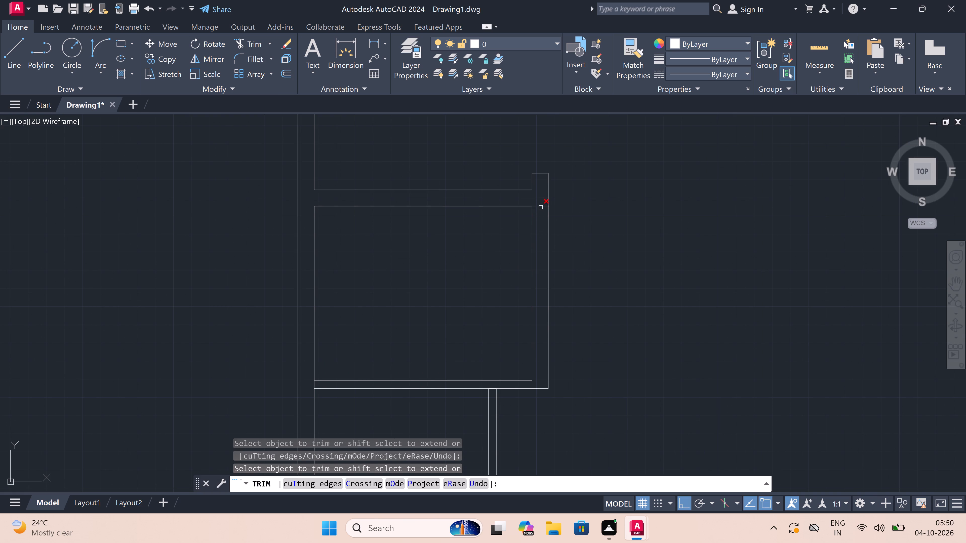
pyautogui.press('Escape')
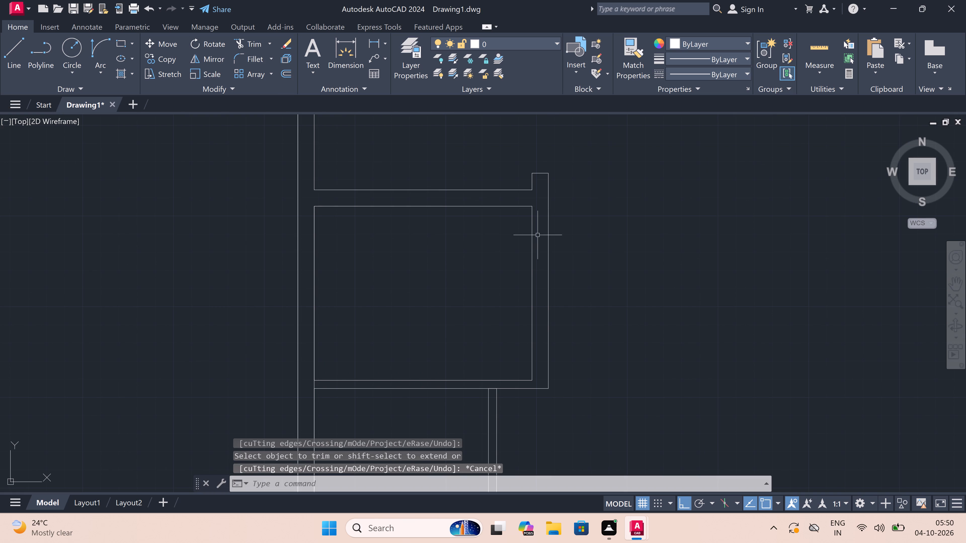
# Draw a line from the lowest room's inner southwest corner 4' and another 2' east, and north to the wall above.
pyautogui.scroll(-2, 532, 273)
pyautogui.scroll(2, 524, 313)
pyautogui.scroll(-3, 521, 346)
pyautogui.scroll(2, 511, 364)
pyautogui.press('l')
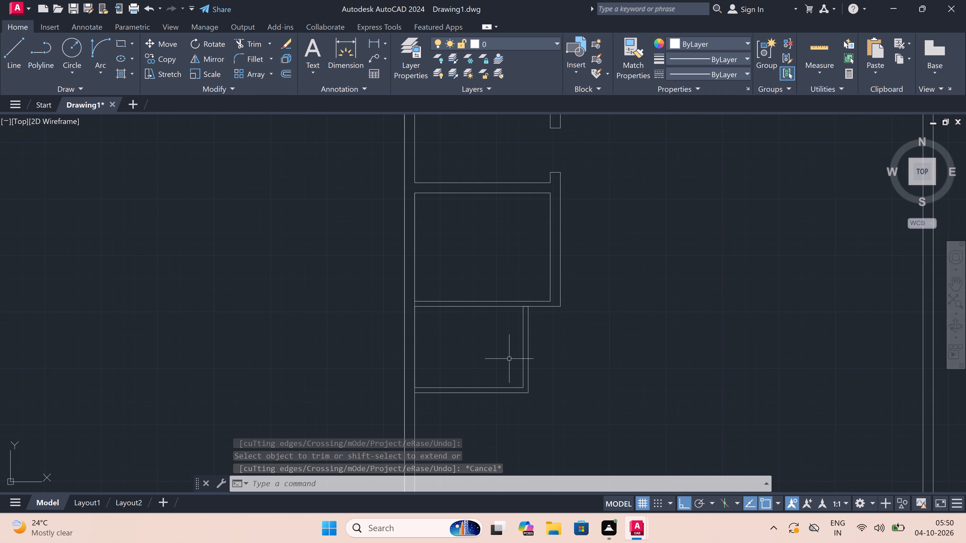
pyautogui.press('space')
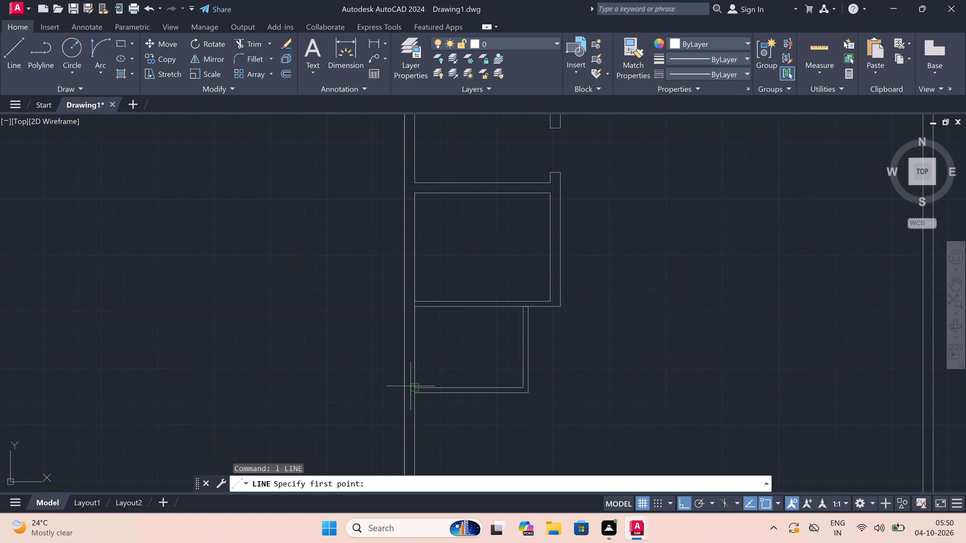
pyautogui.click(416, 386)
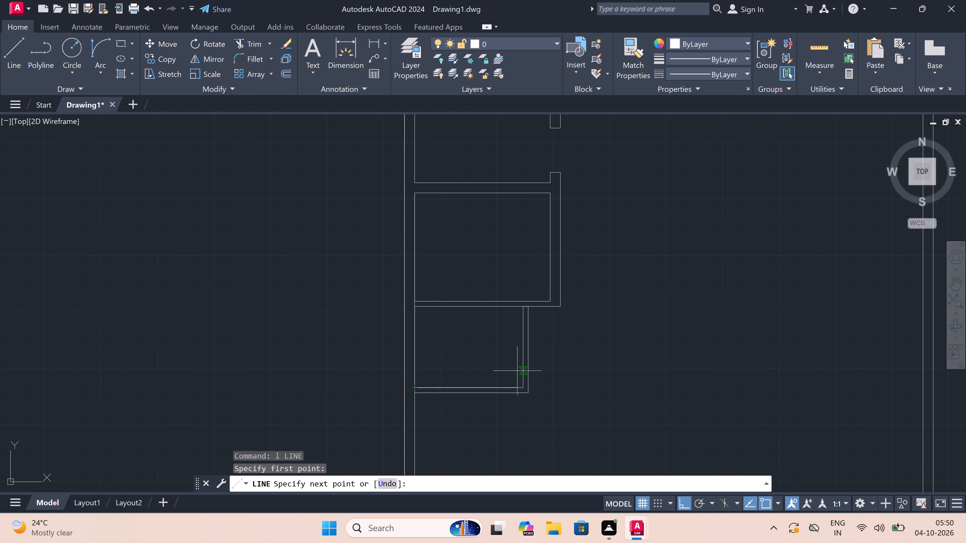
pyautogui.press('4')
pyautogui.press("'")
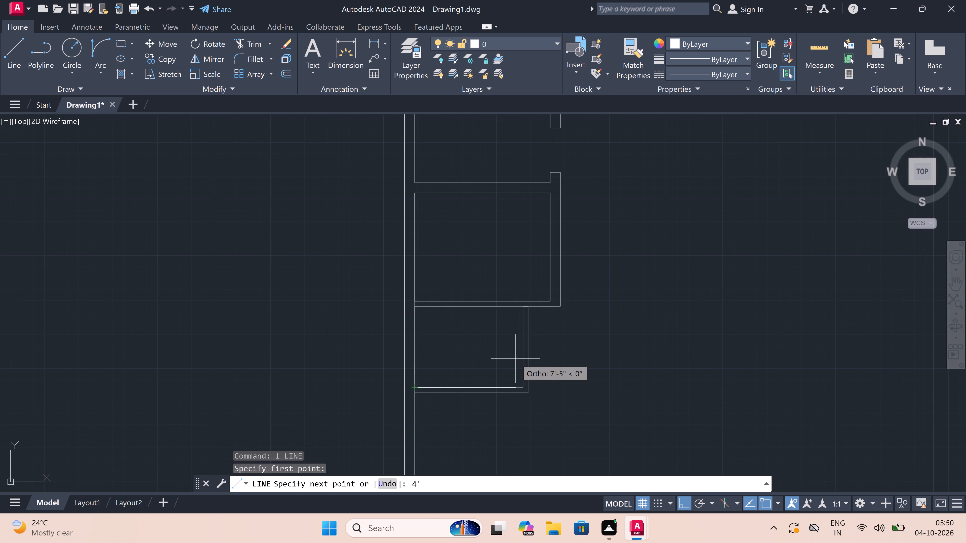
pyautogui.press('space')
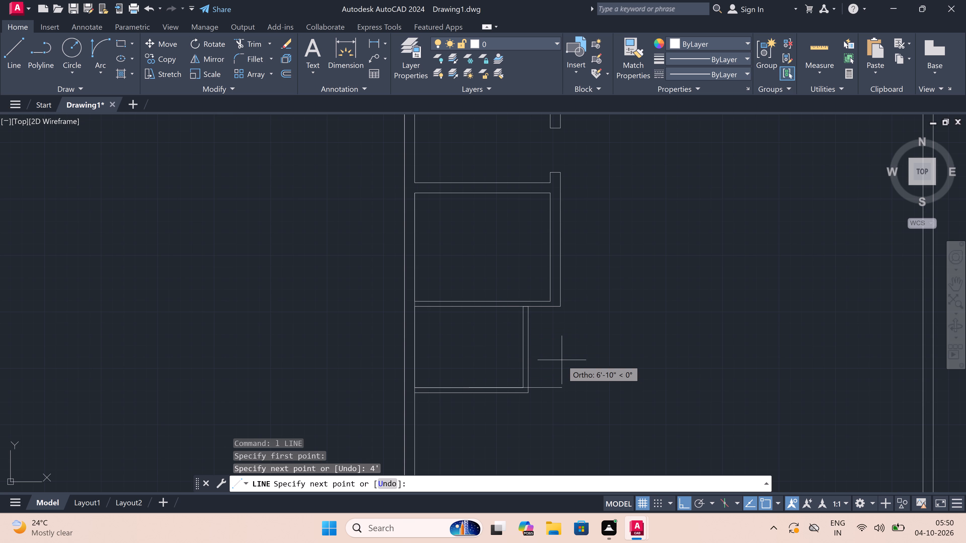
pyautogui.press('2')
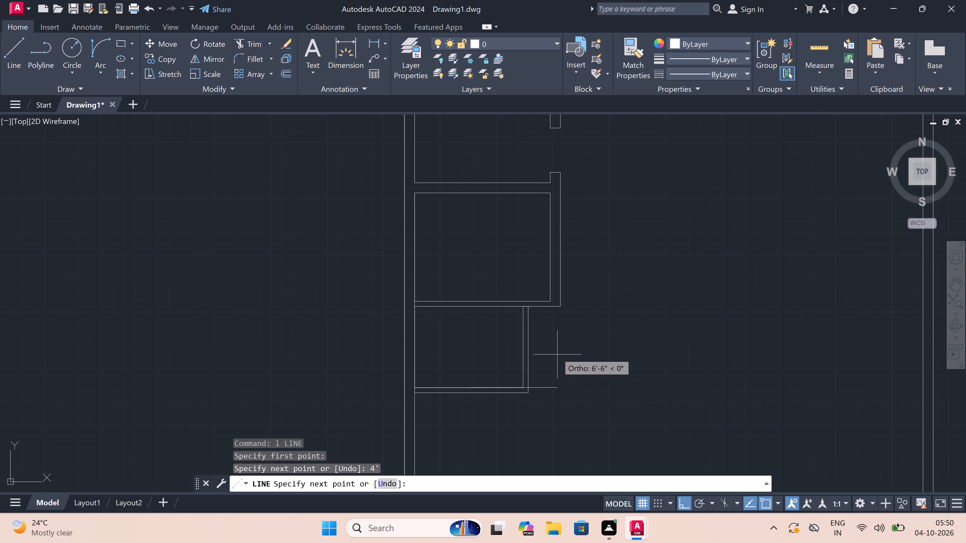
pyautogui.press("'")
pyautogui.press('space')
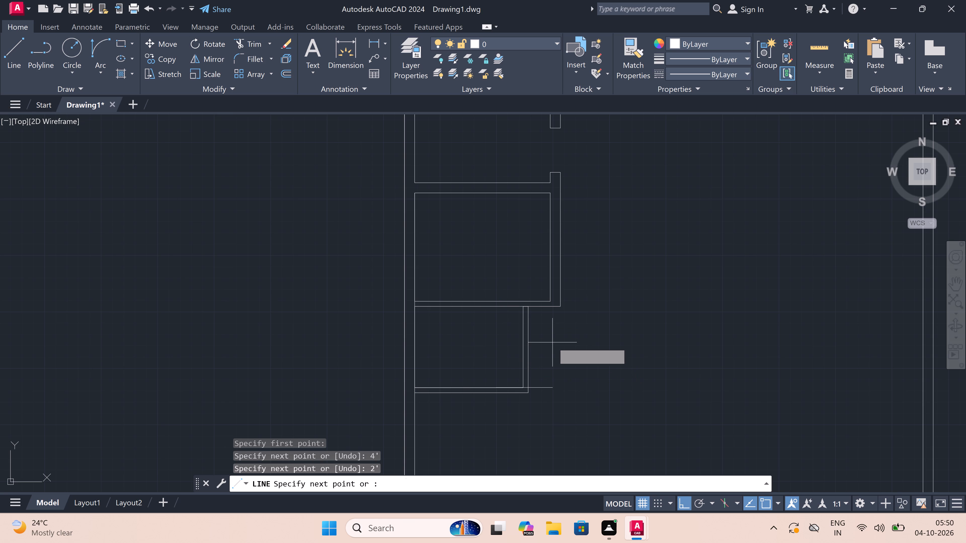
pyautogui.click(492, 307)
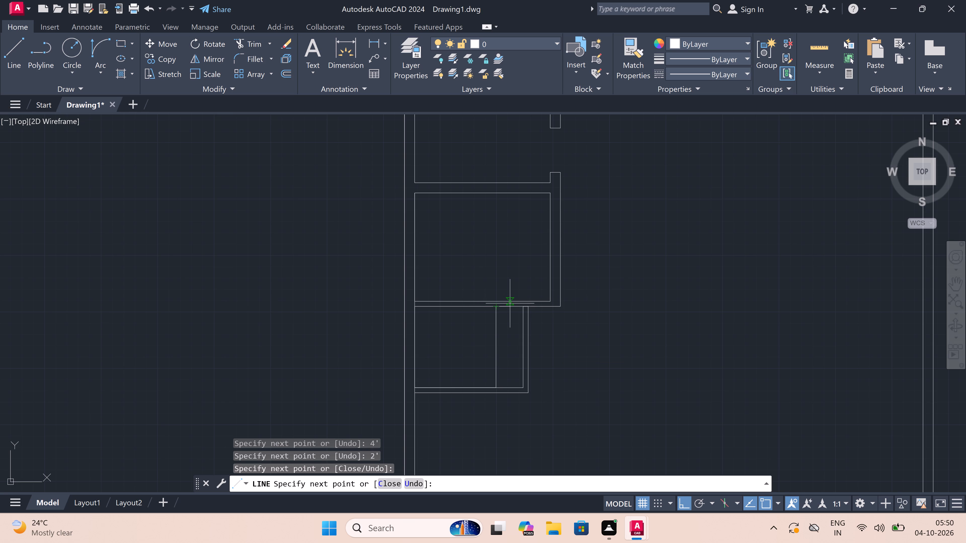
# Continue the line 4.5" east and south to the outer south wall line, forming a 4.5" thick wall.
pyautogui.press('4')
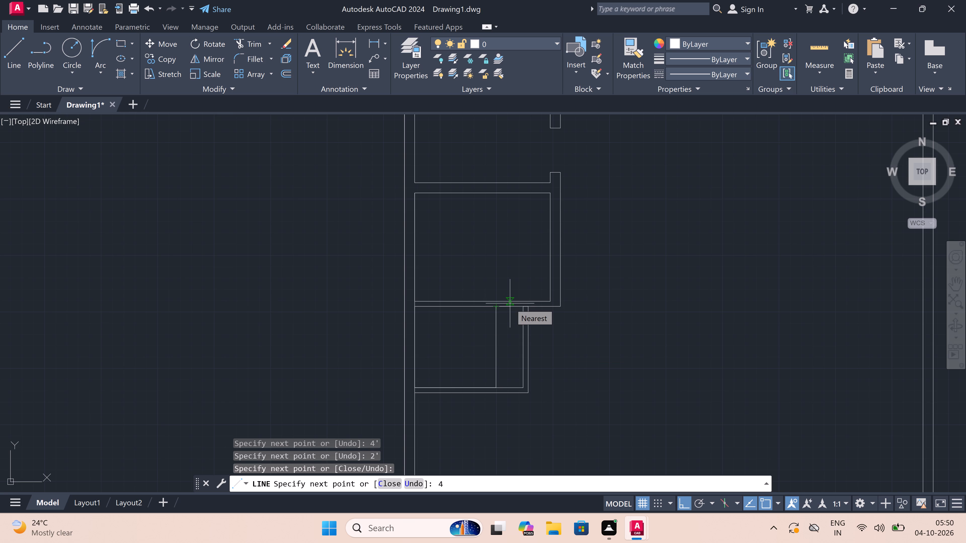
pyautogui.press('.')
pyautogui.write('4"')
pyautogui.press('BackSpace')
pyautogui.press('BackSpace')
pyautogui.press('5')
pyautogui.hotkey('shift', '"')
pyautogui.press('space')
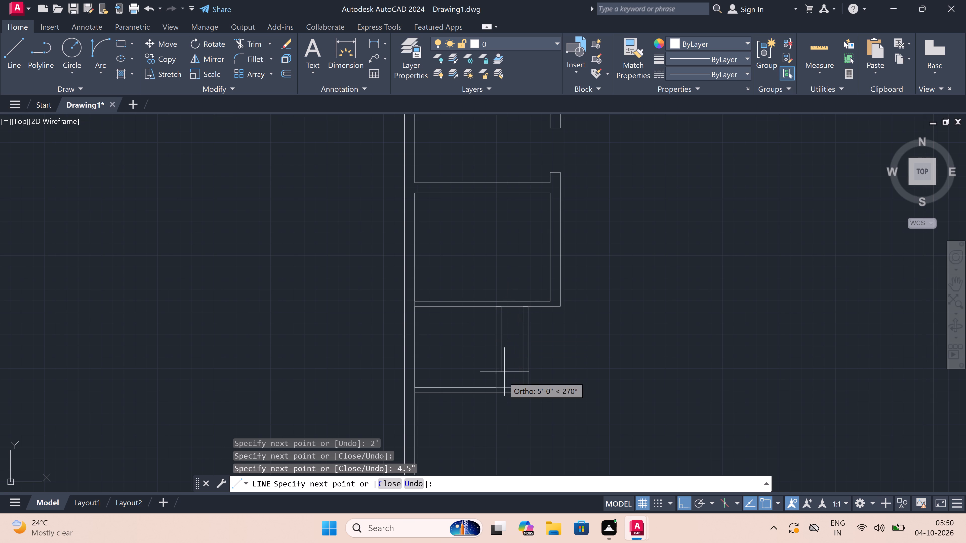
pyautogui.scroll(4, 500, 387)
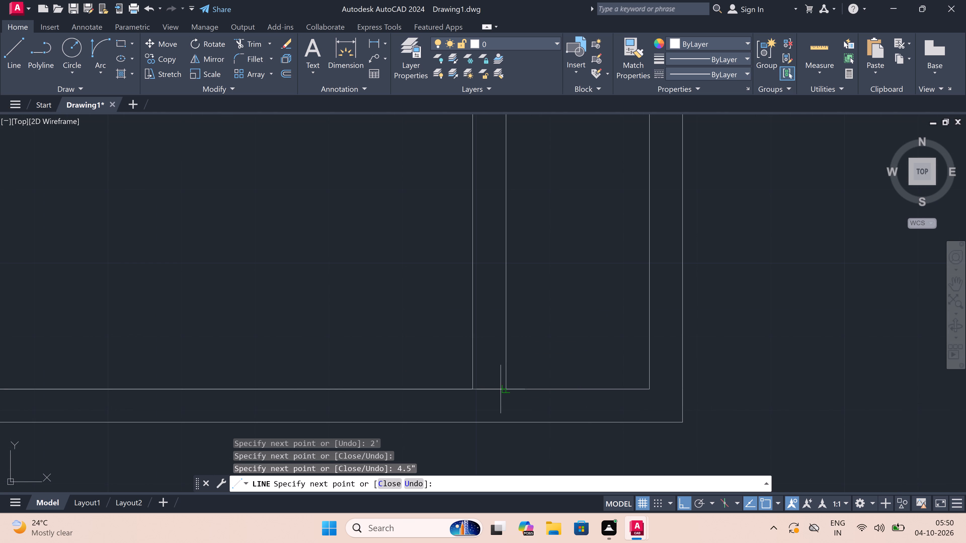
pyautogui.click(507, 422)
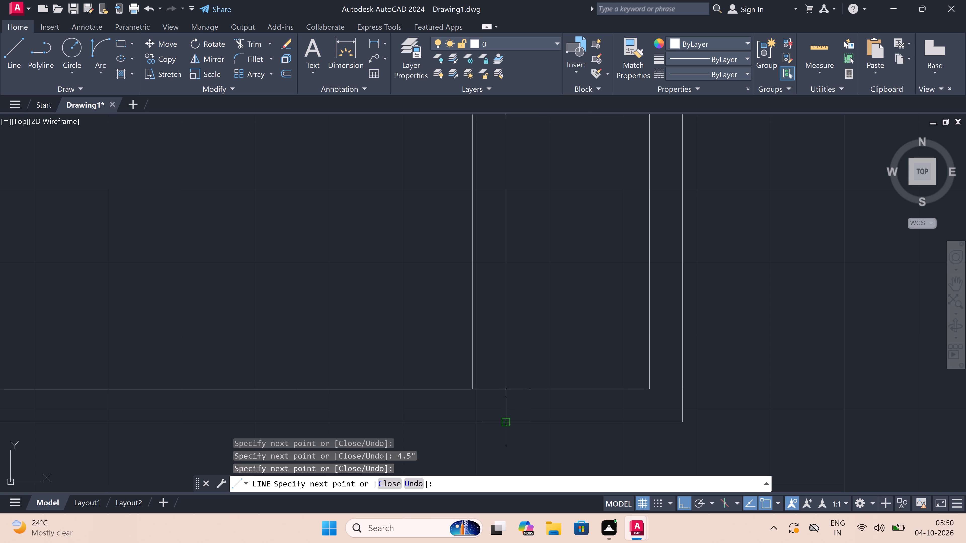
pyautogui.press('Escape')
# Trim away the surplus wall lines east of the lowest room's new east wall, including the leftover short segments.
pyautogui.write('tr')
pyautogui.press('space')
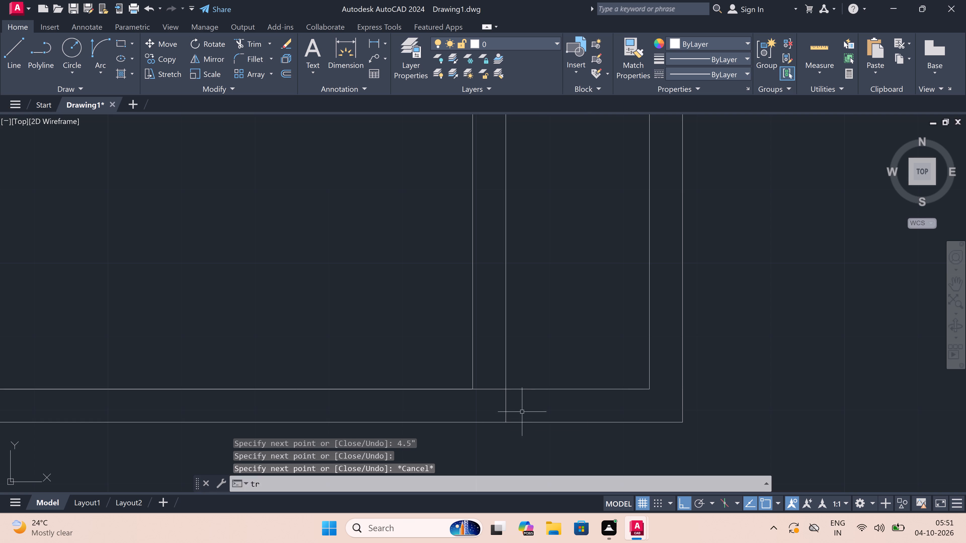
pyautogui.moveTo(559, 423); pyautogui.dragTo(558, 420)
pyautogui.click(543, 354)
pyautogui.click(549, 405)
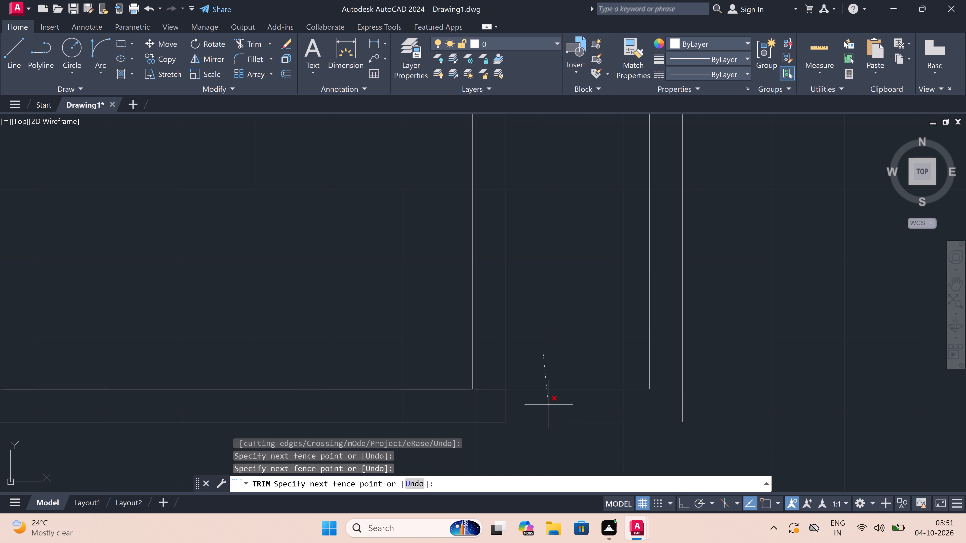
pyautogui.scroll(-1, 547, 399)
pyautogui.click(546, 355)
pyautogui.scroll(-3, 681, 281)
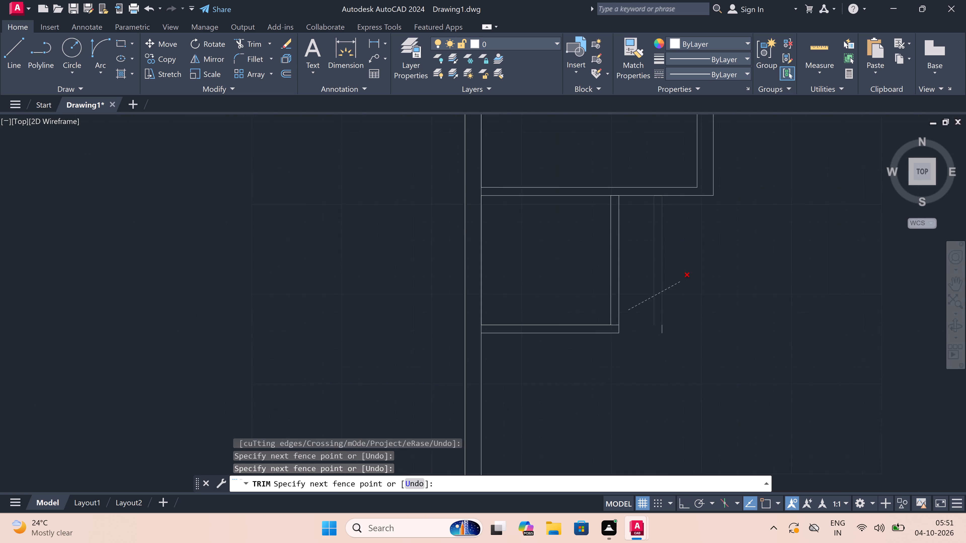
pyautogui.scroll(-2, 681, 281)
pyautogui.scroll(3, 681, 281)
pyautogui.click(681, 281)
pyautogui.scroll(4, 668, 333)
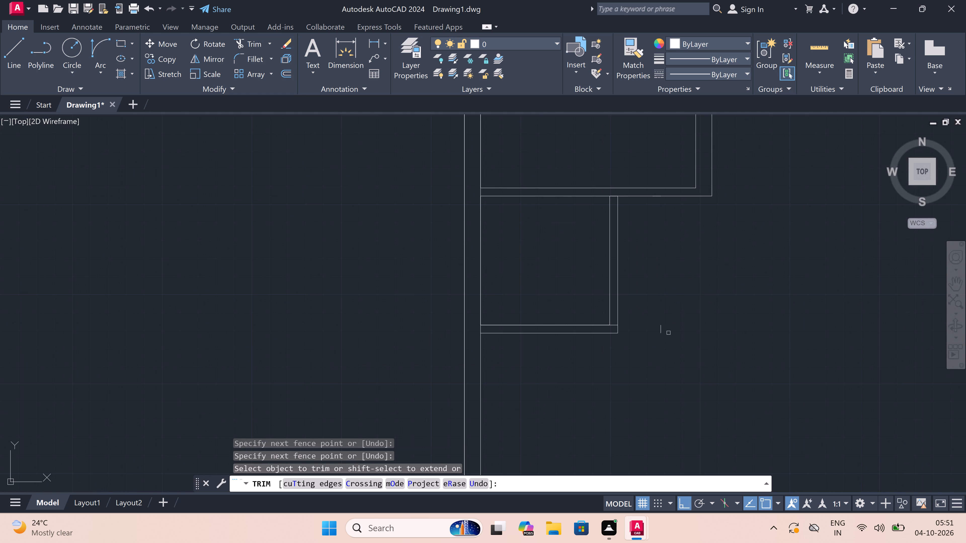
pyautogui.click(667, 328)
pyautogui.click(537, 332)
# Trim the line pieces crossing the lowest room's east wall at its southeast corner and where it meets the wall above.
pyautogui.scroll(-3, 536, 332)
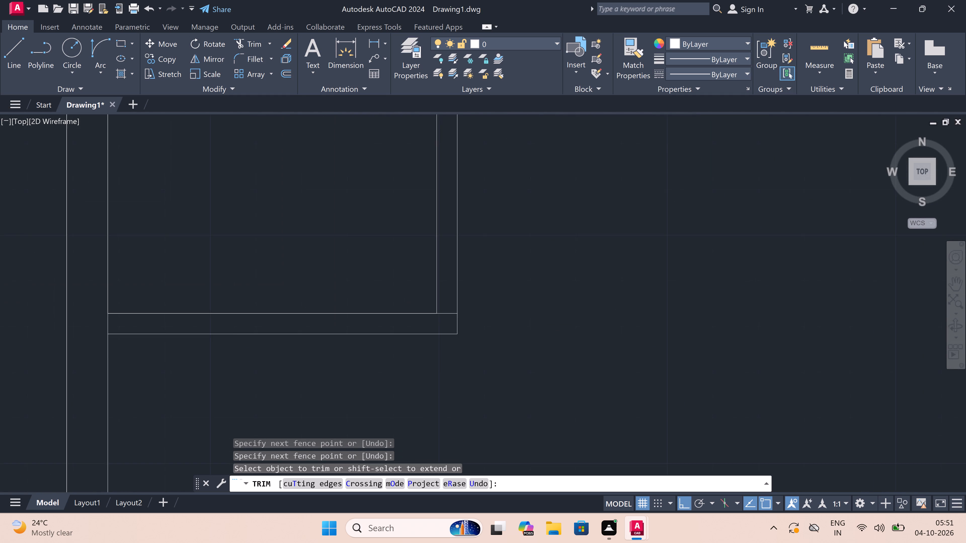
pyautogui.scroll(3, 465, 322)
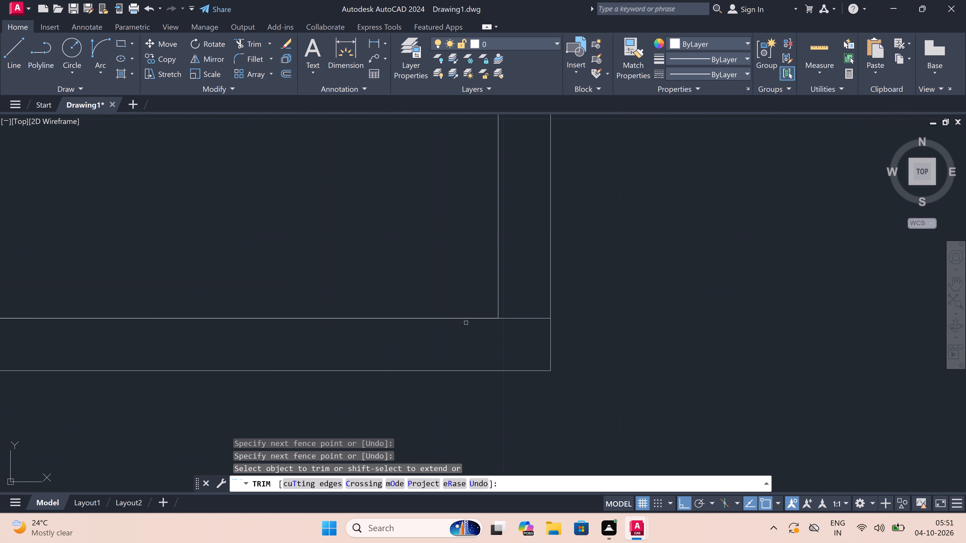
pyautogui.click(527, 328)
pyautogui.click(525, 298)
pyautogui.scroll(-6, 460, 333)
pyautogui.scroll(3, 464, 274)
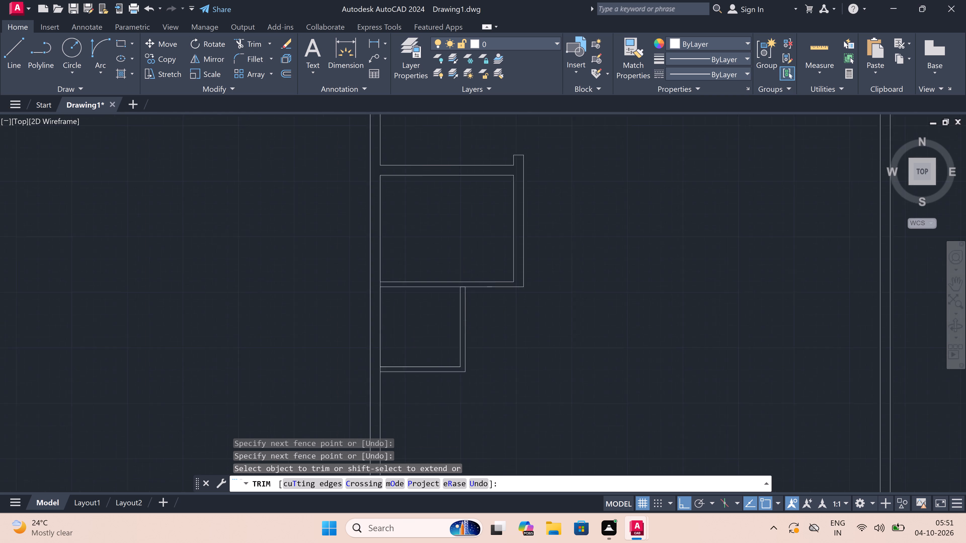
pyautogui.scroll(3, 450, 327)
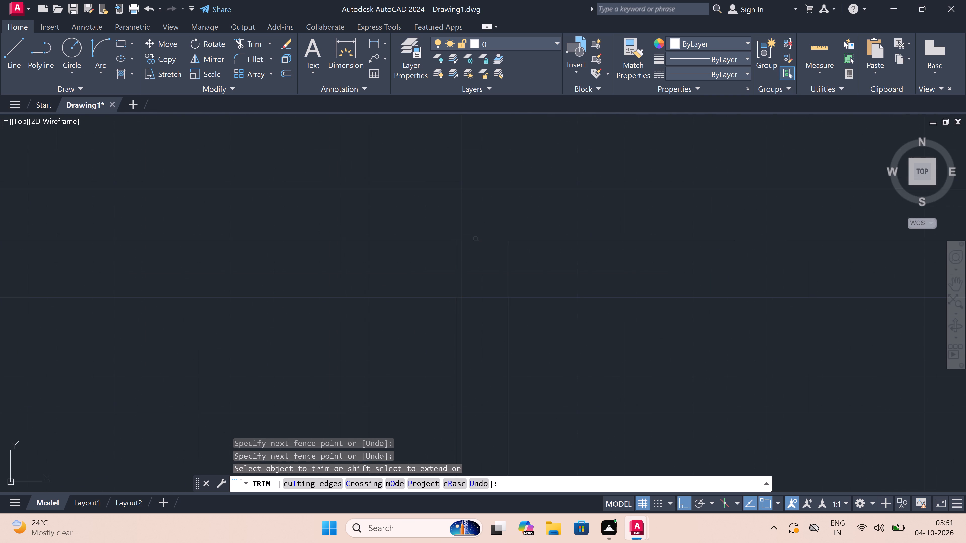
pyautogui.click(475, 236)
pyautogui.click(479, 276)
pyautogui.press('Escape')
# Draw a line across the lowest room's east wall near its south end, back to mid-wall, 2" north and 2' west as the door leaf.
pyautogui.scroll(-4, 479, 276)
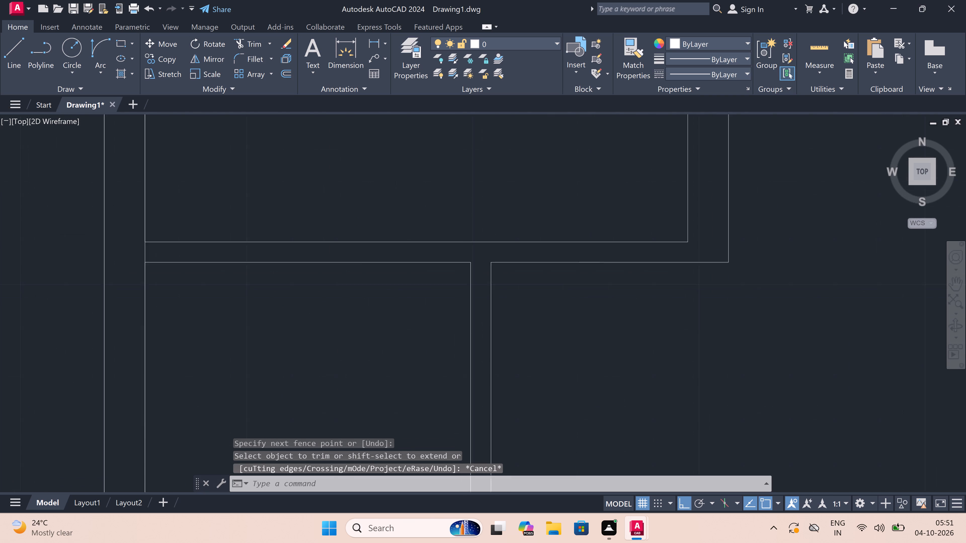
pyautogui.press('l')
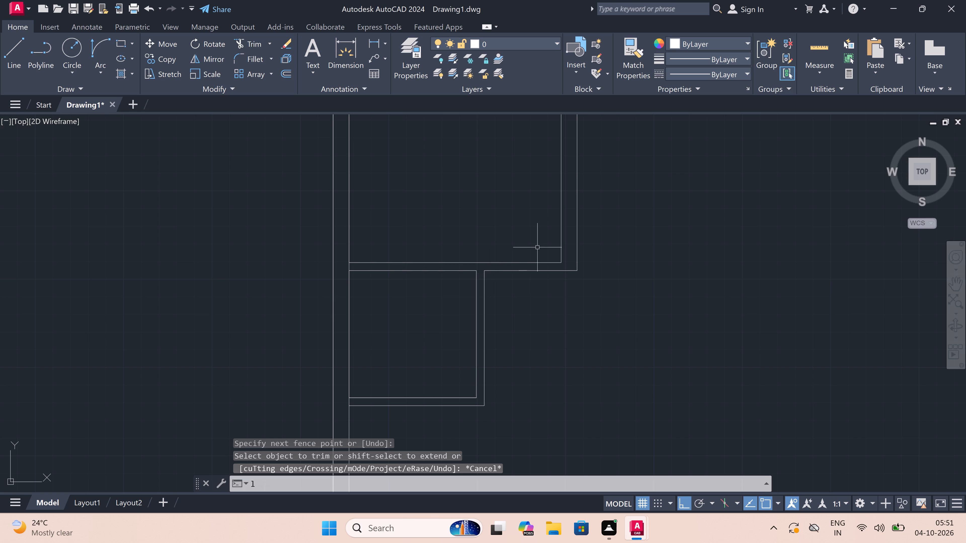
pyautogui.press('space')
pyautogui.scroll(-2, 528, 295)
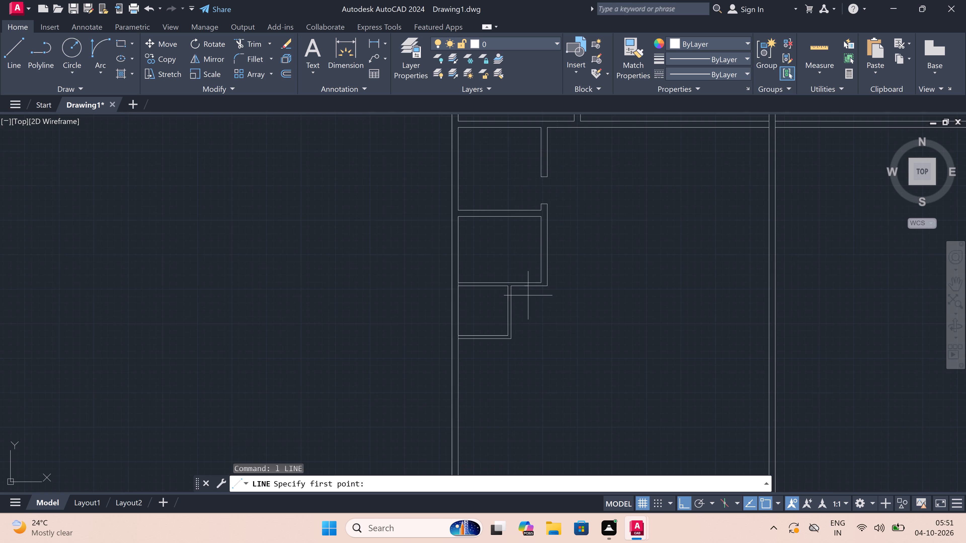
pyautogui.scroll(3, 500, 327)
pyautogui.scroll(1, 522, 351)
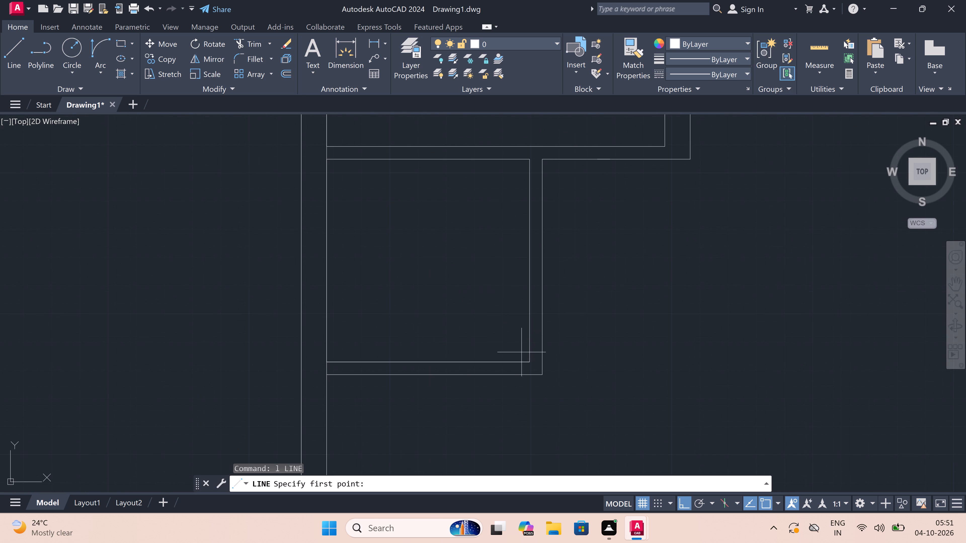
pyautogui.click(529, 345)
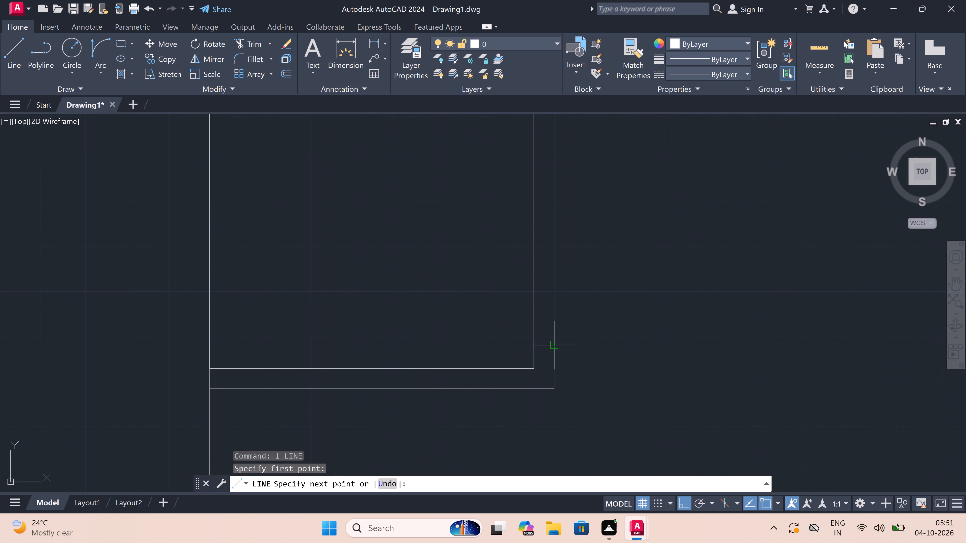
pyautogui.click(557, 347)
pyautogui.click(542, 342)
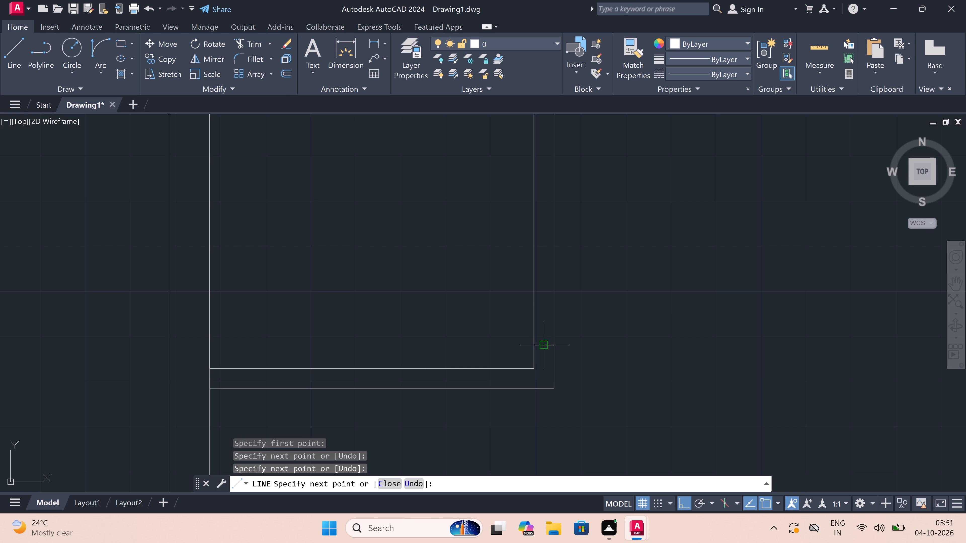
pyautogui.write('2"')
pyautogui.press('space')
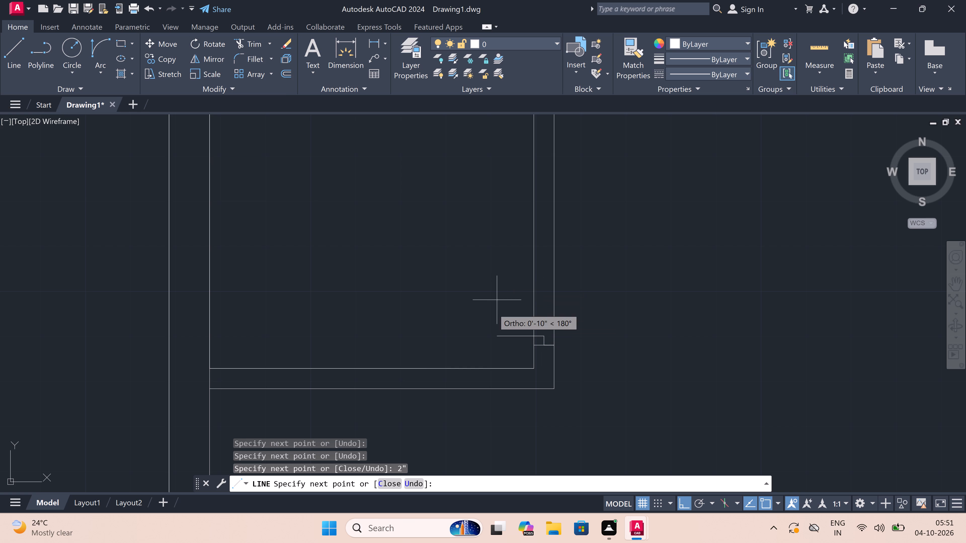
pyautogui.press('2')
pyautogui.write("'")
pyautogui.press('space')
pyautogui.press('Escape')
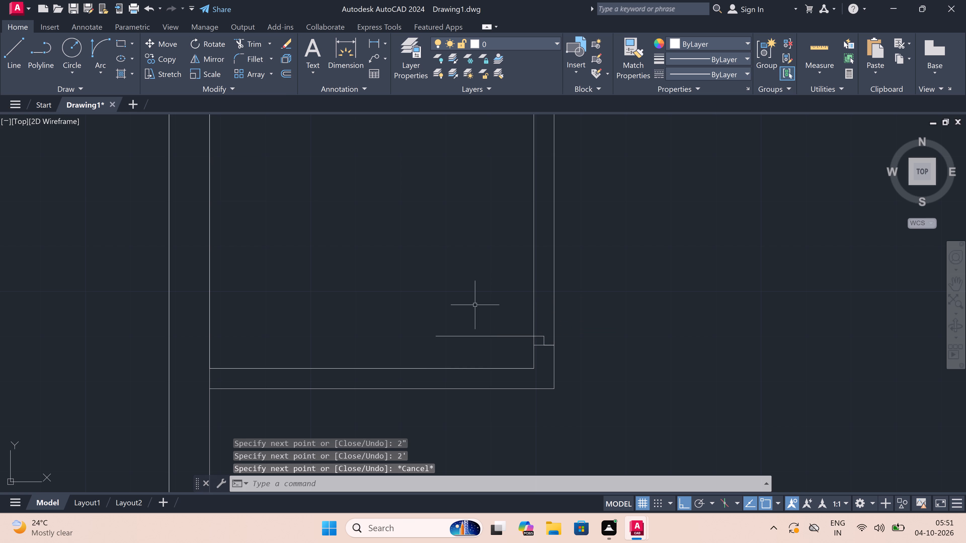
# Draw the door's north jamb as a line across the east wall, back to mid-wall and 2" south.
pyautogui.press('space')
pyautogui.click(533, 247)
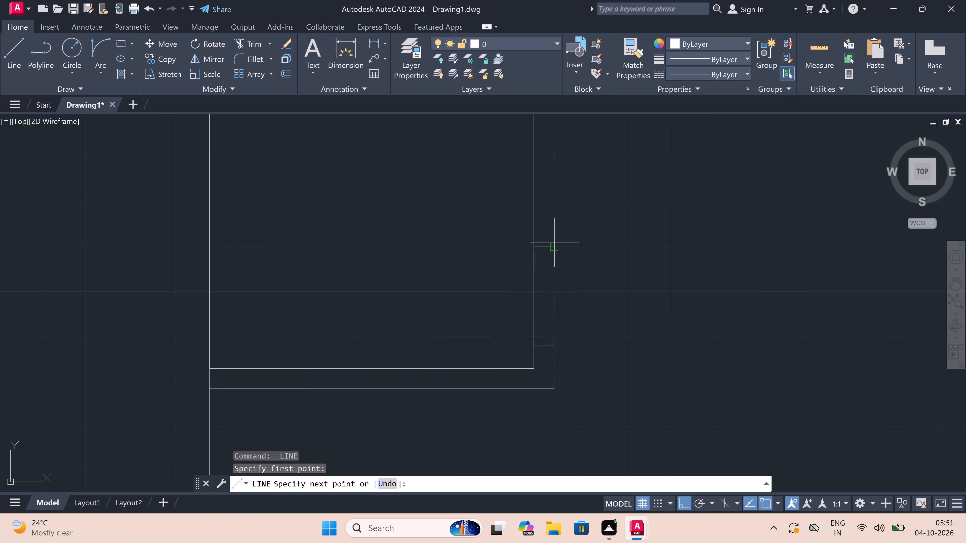
pyautogui.click(555, 245)
pyautogui.click(545, 246)
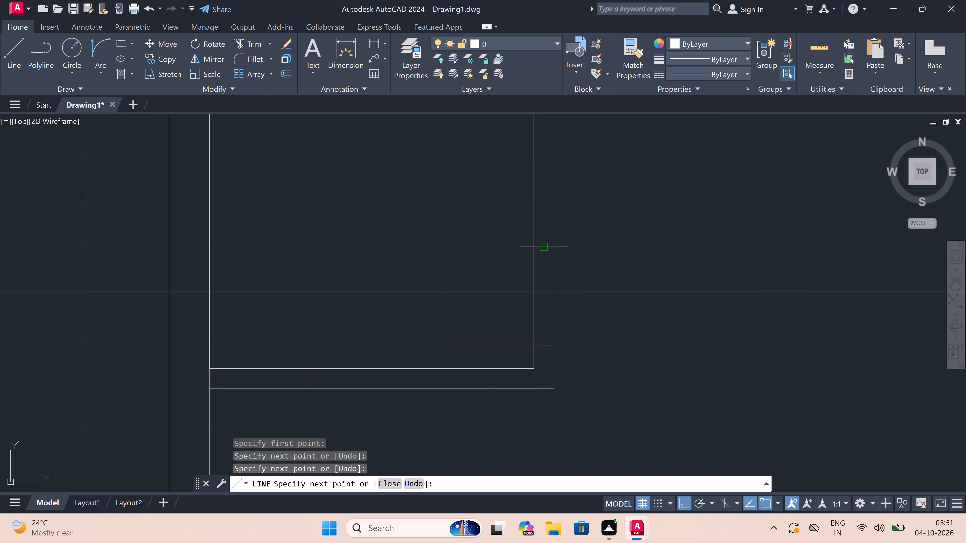
pyautogui.write('2"')
pyautogui.press('space')
pyautogui.press('Escape')
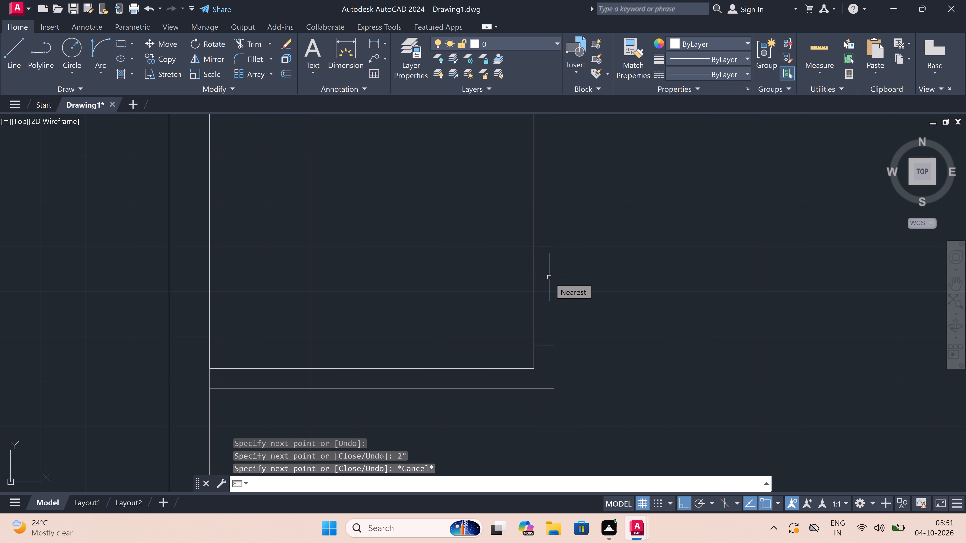
# Draw the door swing arc from the leaf's west end to the middle of the north jamb stub, with a northward start direction.
pyautogui.click(98, 46)
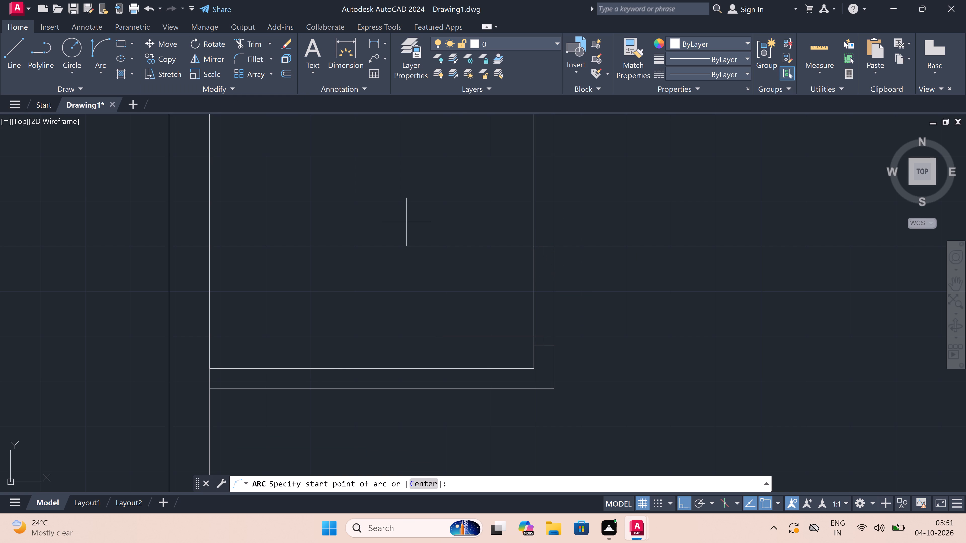
pyautogui.click(434, 335)
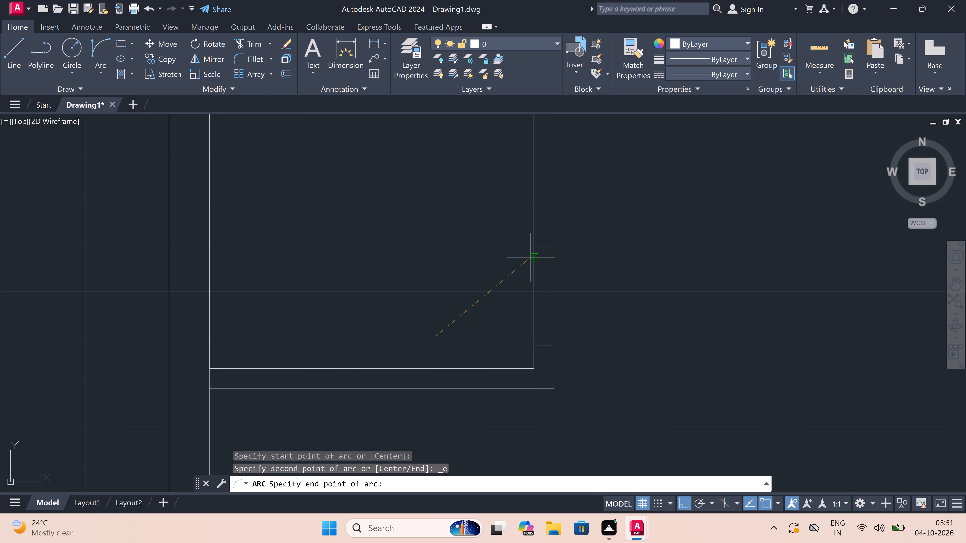
pyautogui.click(544, 251)
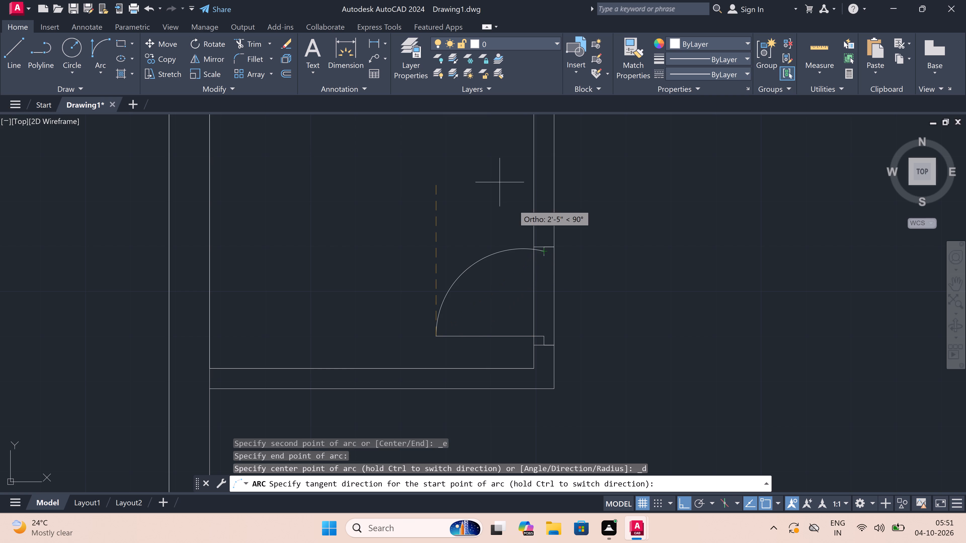
pyautogui.scroll(3, 532, 234)
pyautogui.click(490, 194)
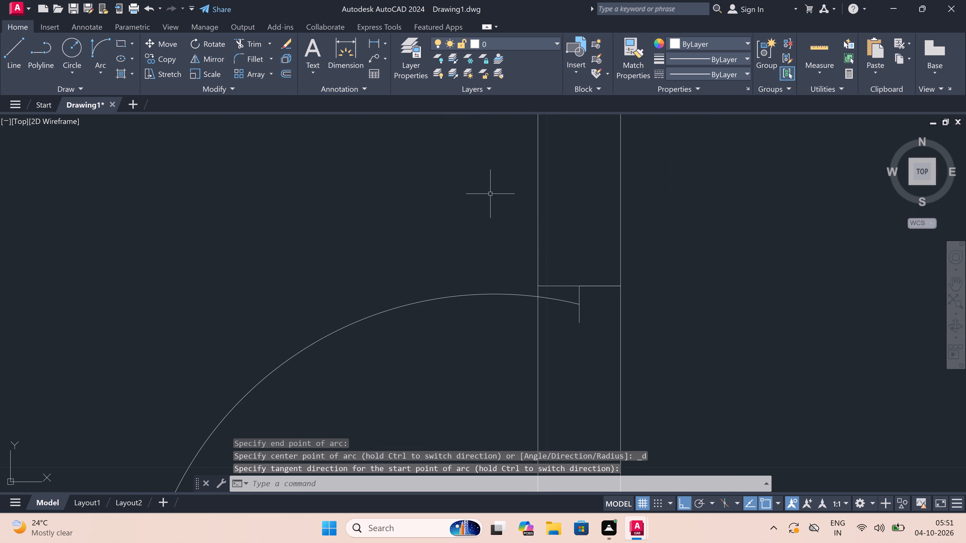
# Trim the north jamb stub below the swing arc and both east wall lines across the door opening.
pyautogui.scroll(-3, 490, 194)
pyautogui.press('t')
pyautogui.press('r')
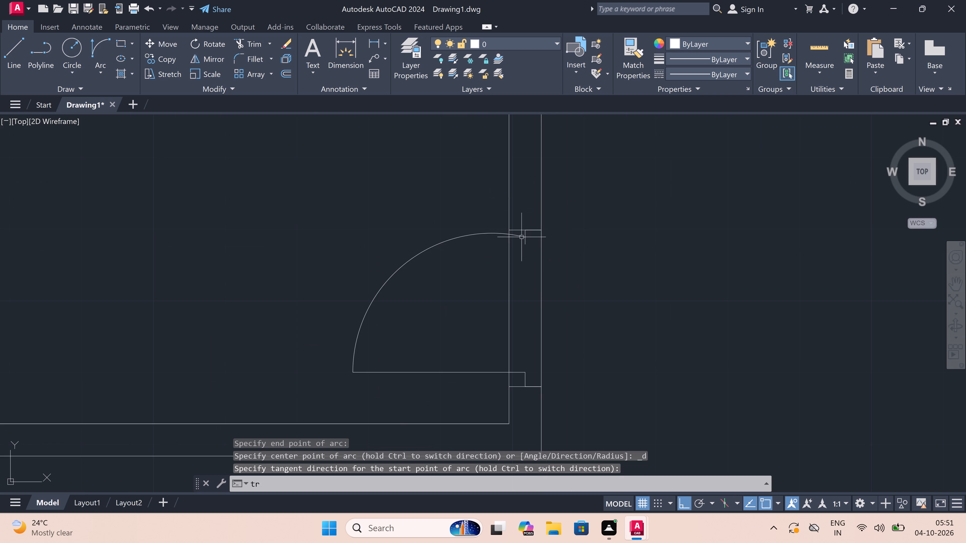
pyautogui.press('space')
pyautogui.scroll(2, 527, 236)
pyautogui.click(515, 249)
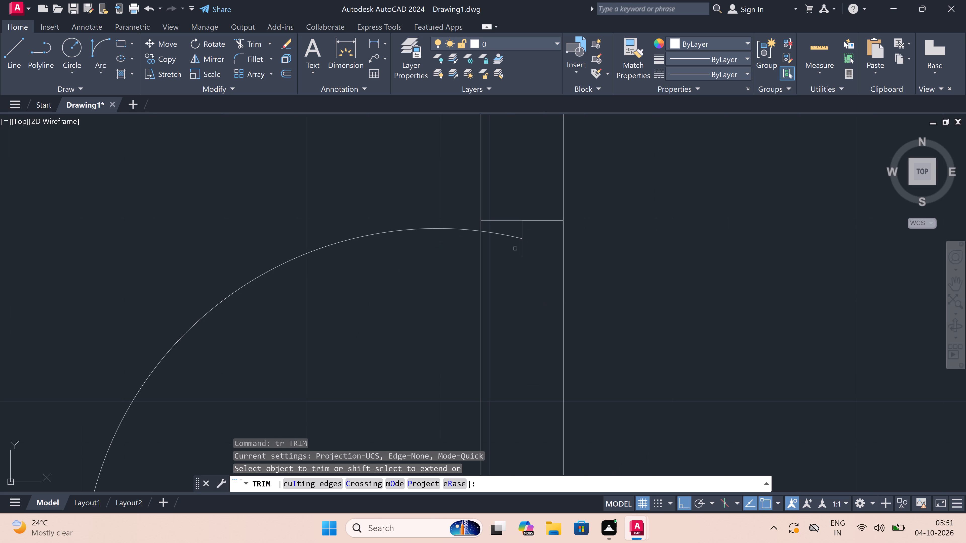
pyautogui.click(554, 247)
pyautogui.scroll(-3, 554, 248)
pyautogui.click(493, 285)
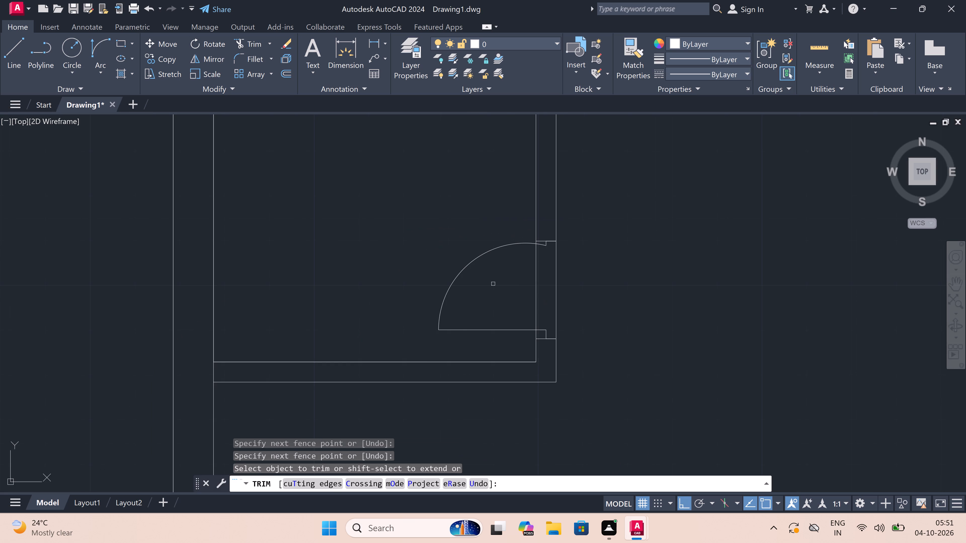
pyautogui.click(626, 267)
# Trim the inner west wall line where the lowest room's south and north walls join it.
pyautogui.scroll(2, 213, 367)
pyautogui.click(213, 369)
pyautogui.scroll(-5, 213, 369)
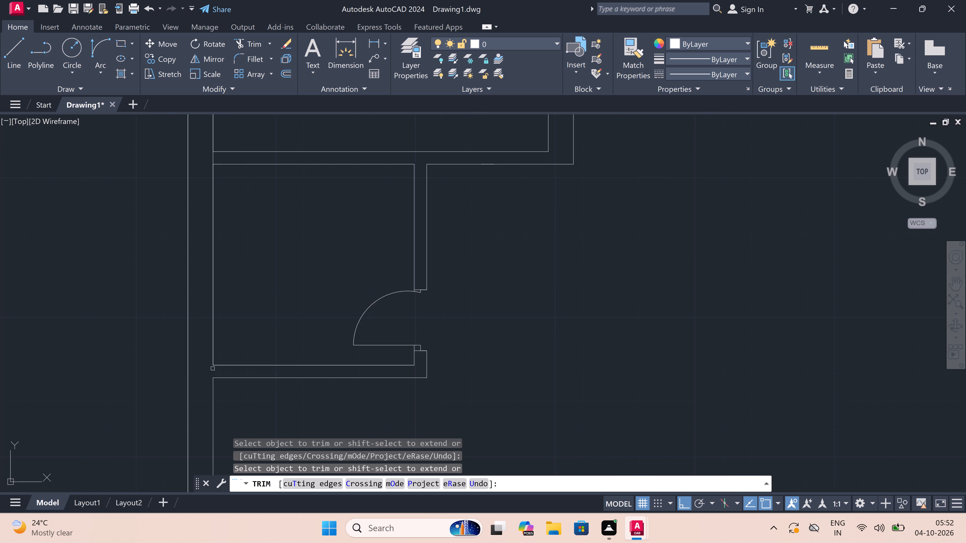
pyautogui.scroll(3, 208, 282)
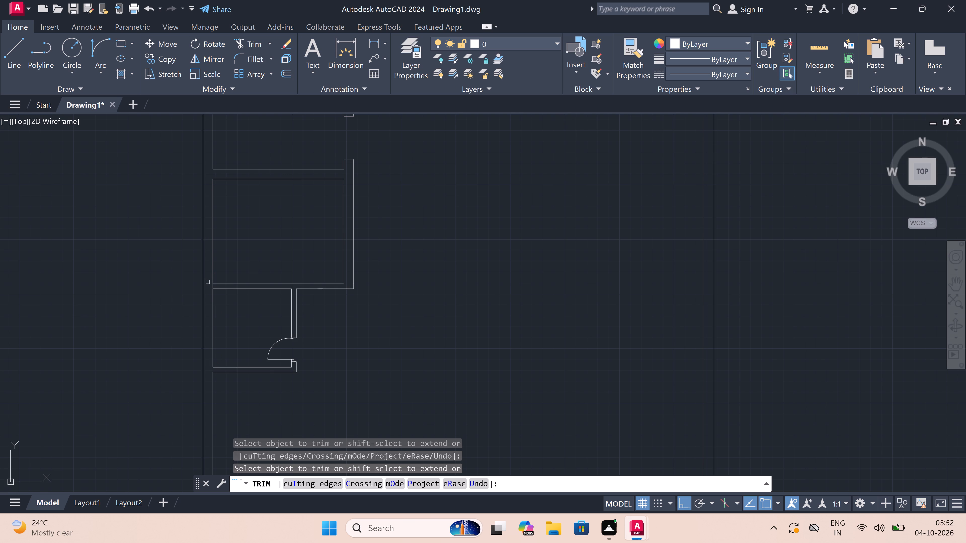
pyautogui.scroll(1, 208, 282)
pyautogui.click(242, 305)
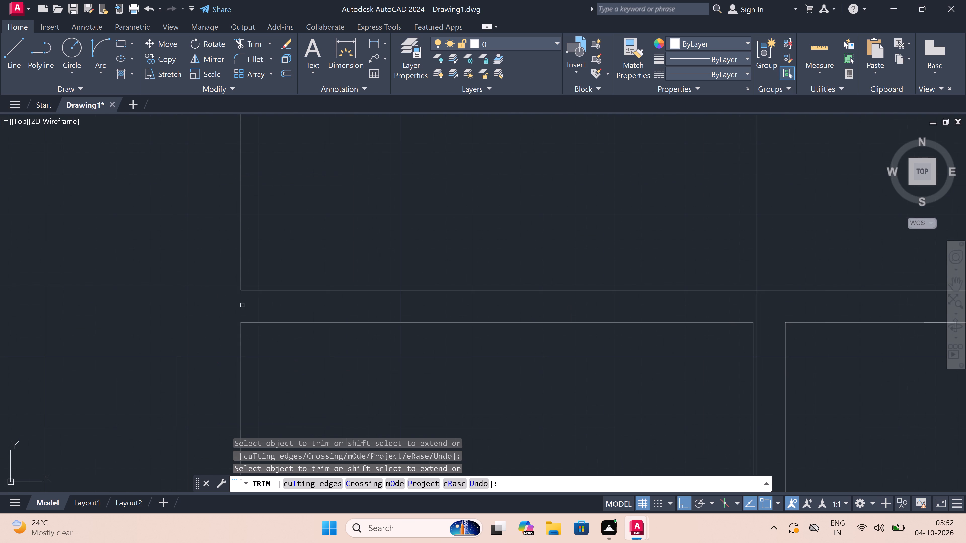
pyautogui.scroll(-4, 242, 305)
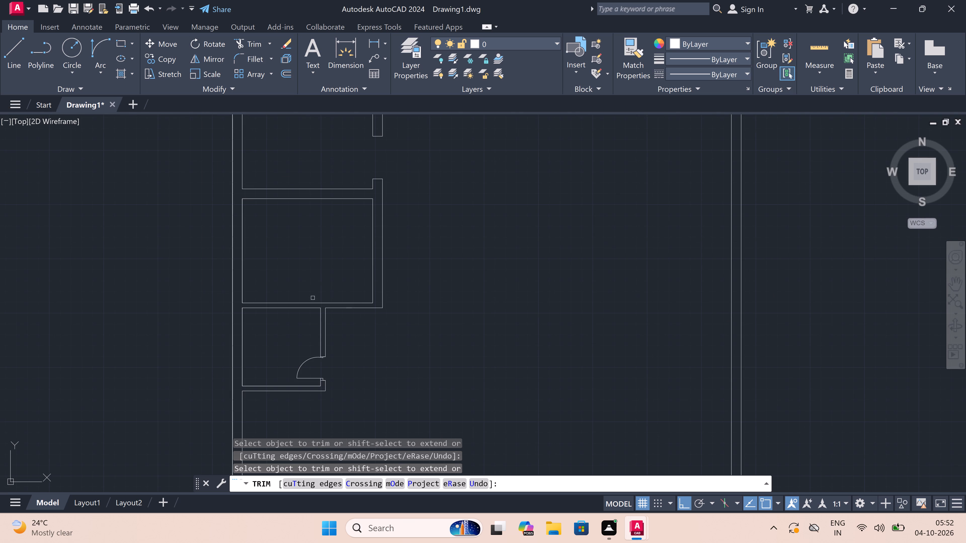
pyautogui.press('Escape')
# Draw the east jamb across the middle southwestern room's south wall, back to mid-wall, 2" west, and a 3' door leaf north.
pyautogui.scroll(2, 332, 296)
pyautogui.press('l')
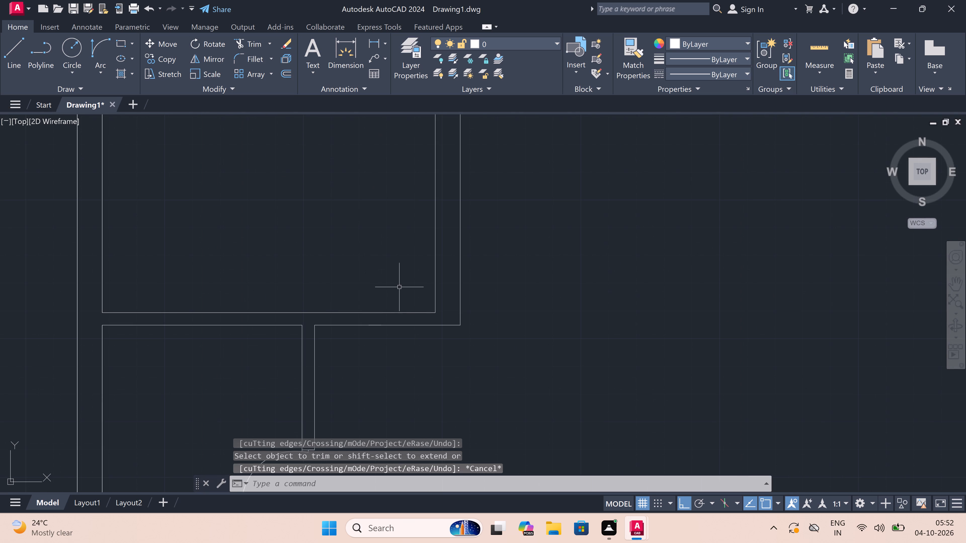
pyautogui.press('space')
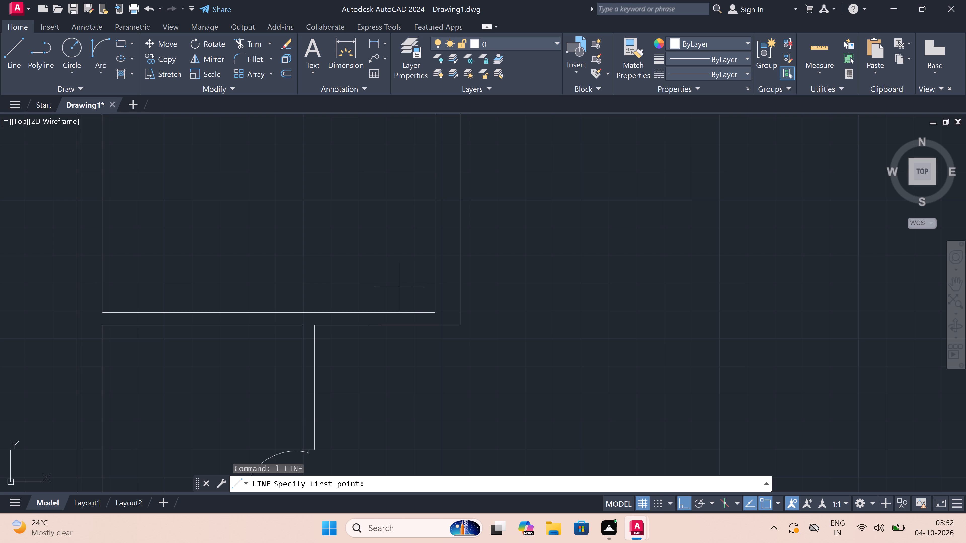
pyautogui.scroll(2, 421, 297)
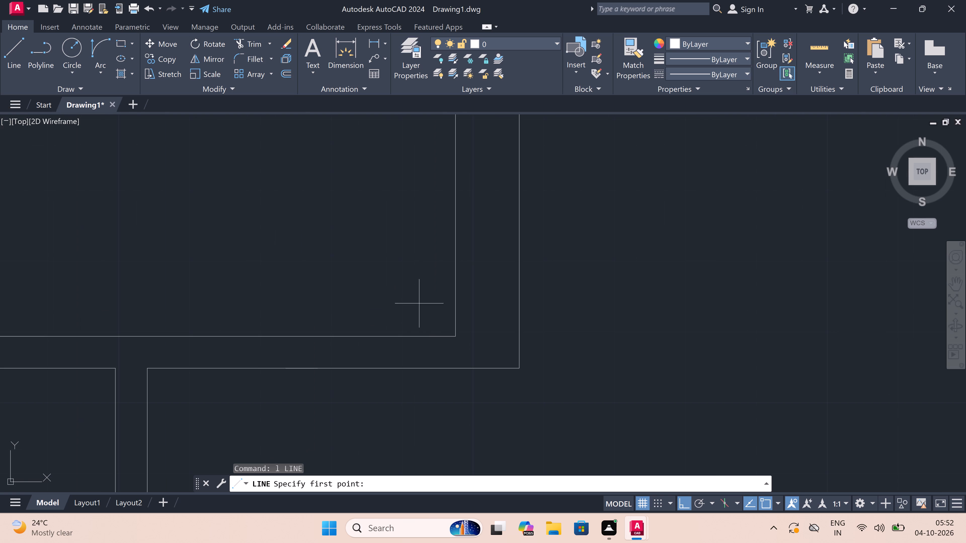
pyautogui.click(433, 336)
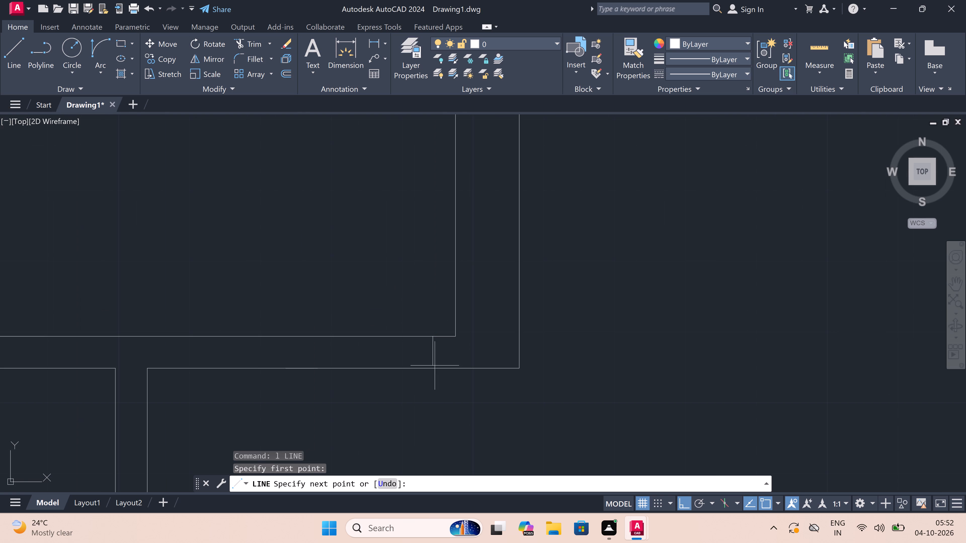
pyautogui.click(435, 366)
pyautogui.click(431, 347)
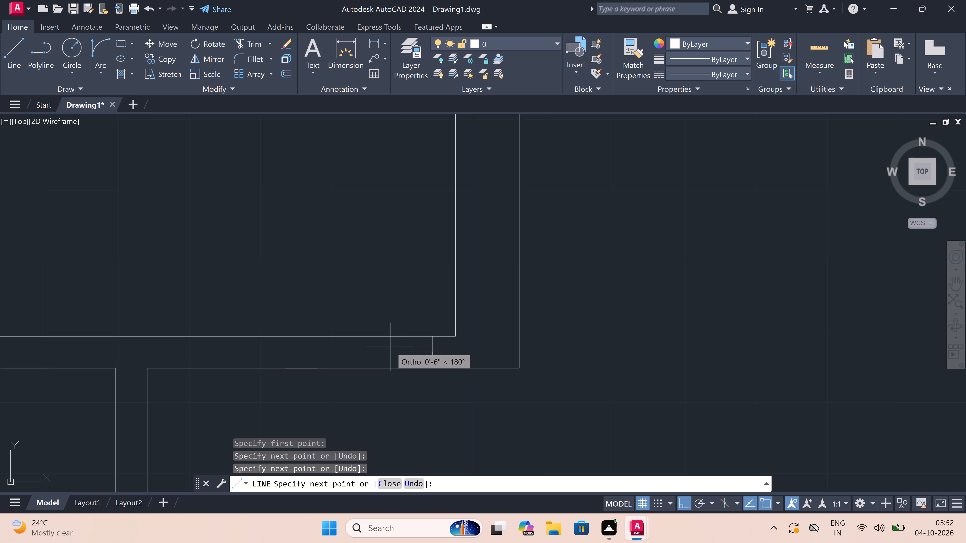
pyautogui.write('2"')
pyautogui.press('space')
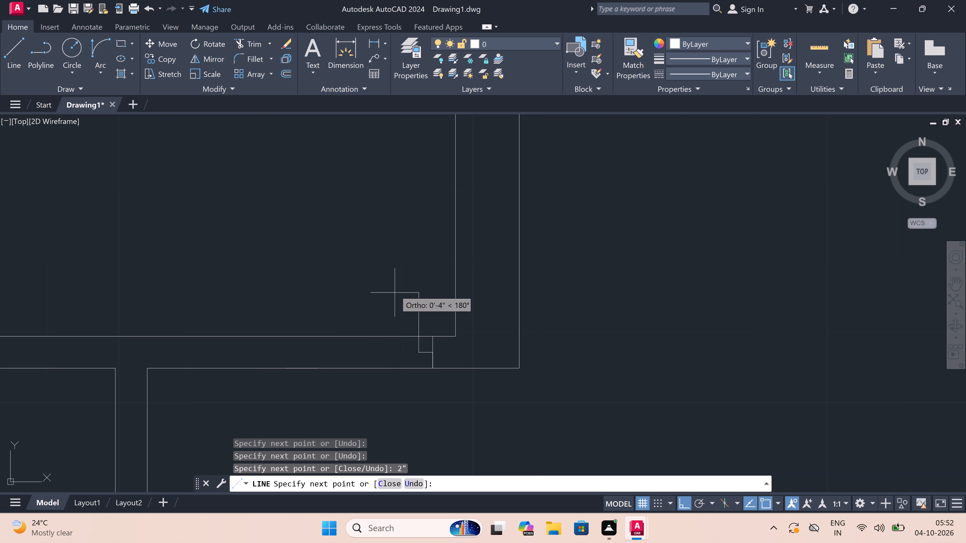
pyautogui.write("3'")
pyautogui.press('space')
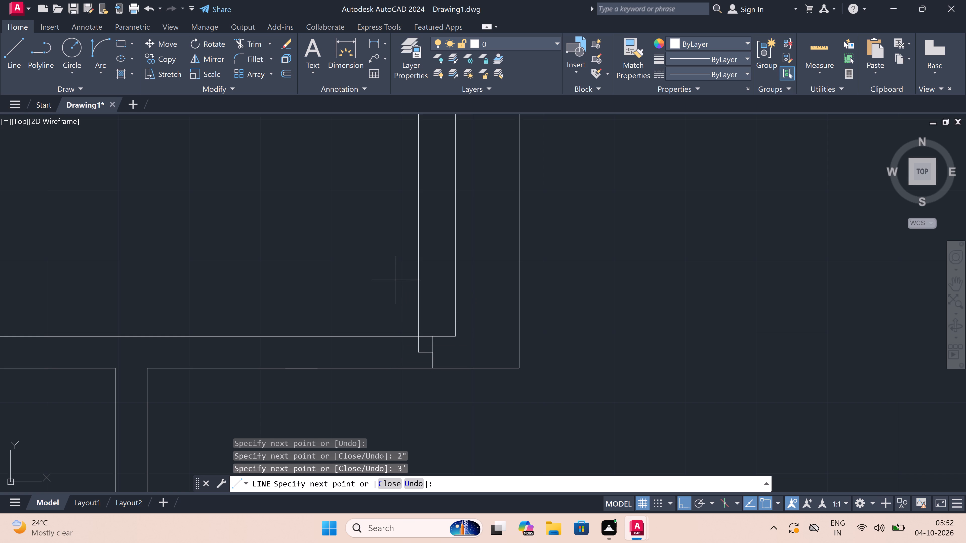
pyautogui.press('Escape')
# Draw the door's west jamb as a line across the south wall, back to mid-wall and 2" east.
pyautogui.press('space')
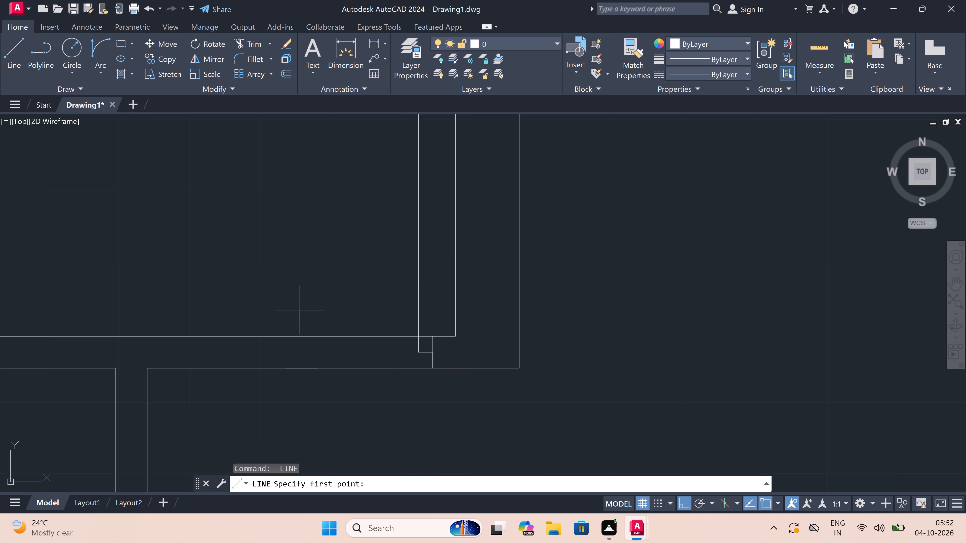
pyautogui.scroll(-3, 307, 301)
pyautogui.scroll(2, 289, 279)
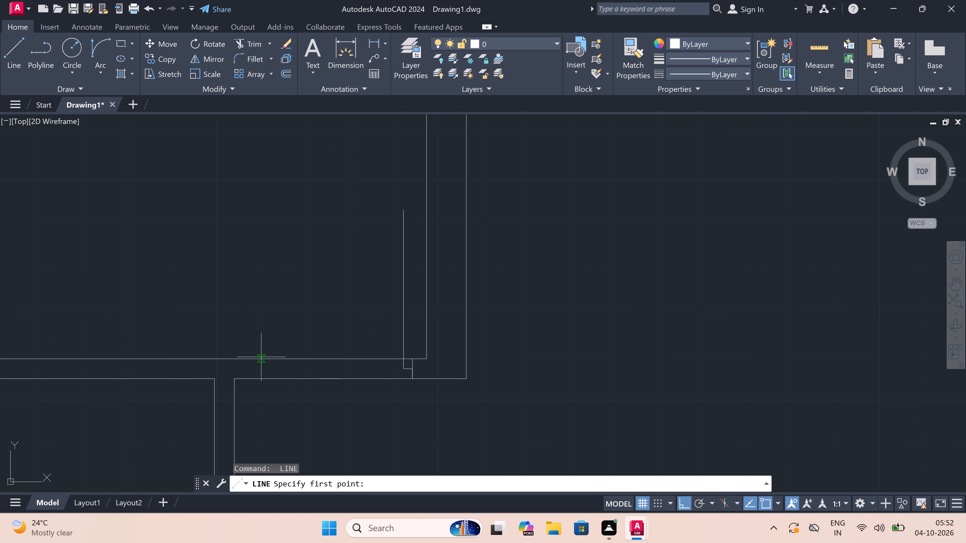
pyautogui.click(255, 358)
pyautogui.click(252, 375)
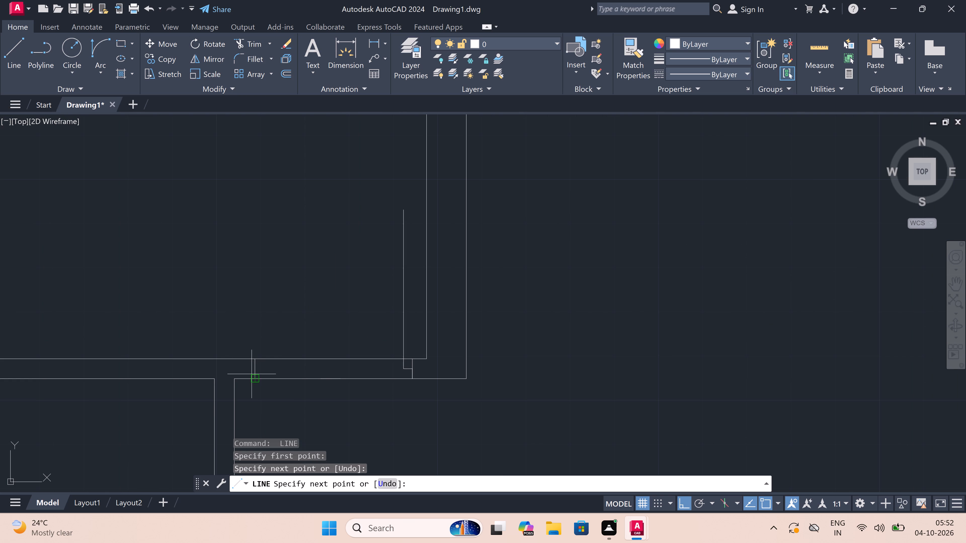
pyautogui.click(256, 371)
pyautogui.write('2"')
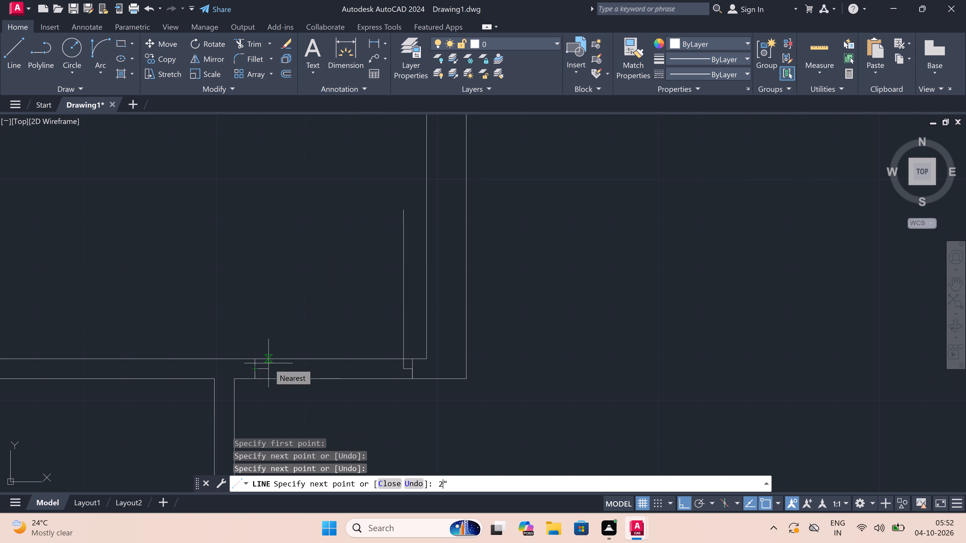
pyautogui.press('space')
pyautogui.press('Escape')
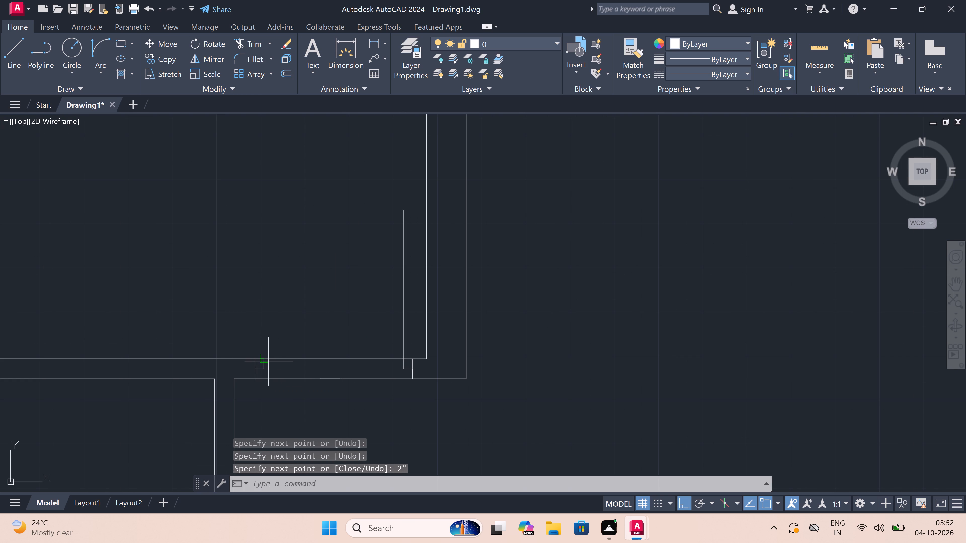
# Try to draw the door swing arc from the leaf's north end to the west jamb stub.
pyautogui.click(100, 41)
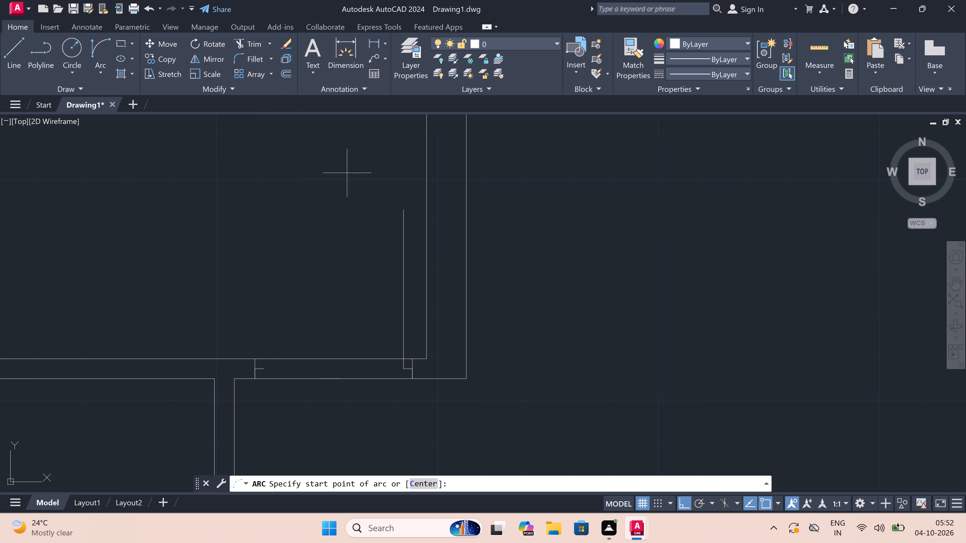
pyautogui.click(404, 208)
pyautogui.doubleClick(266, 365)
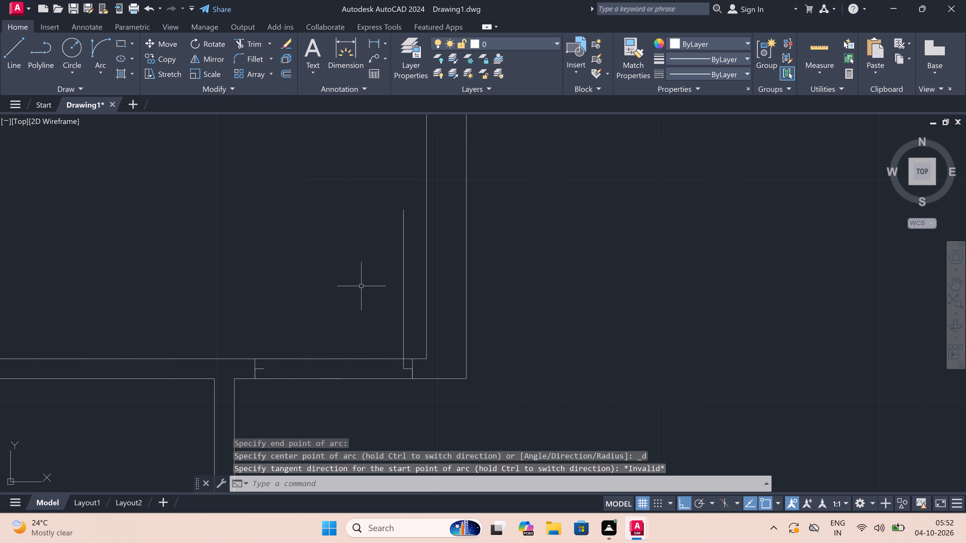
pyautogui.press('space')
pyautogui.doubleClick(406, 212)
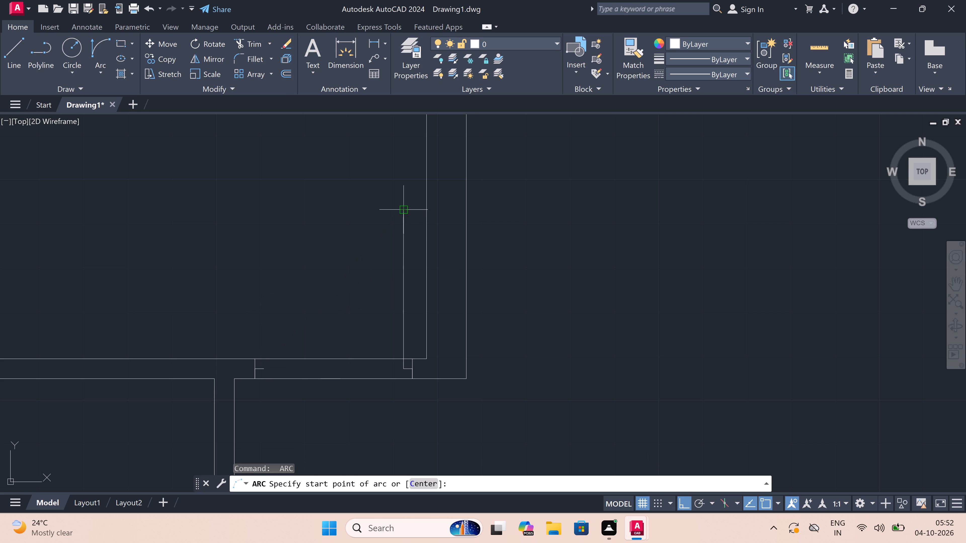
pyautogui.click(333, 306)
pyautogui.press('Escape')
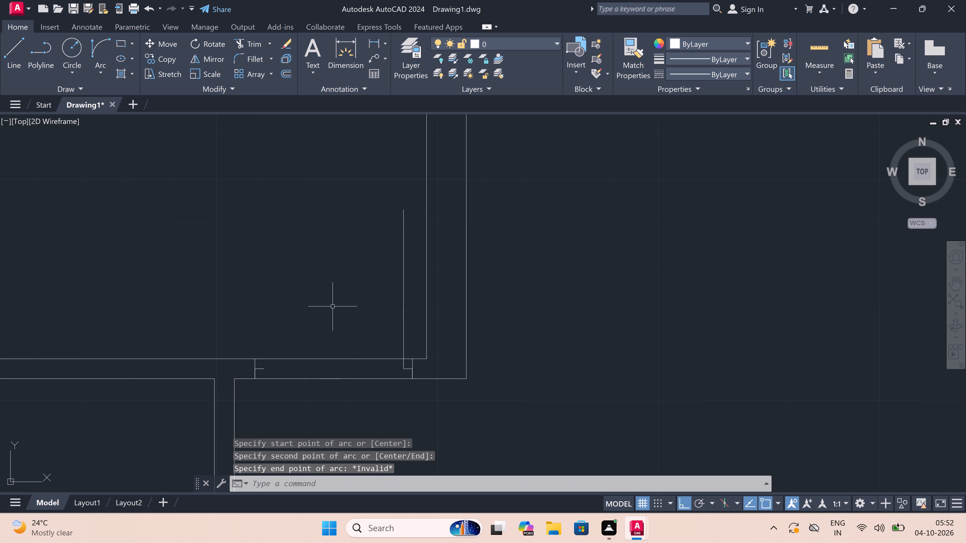
# Draw the door swing arc from the leaf's north end to the west jamb stub's end, with a westward start direction.
pyautogui.click(96, 45)
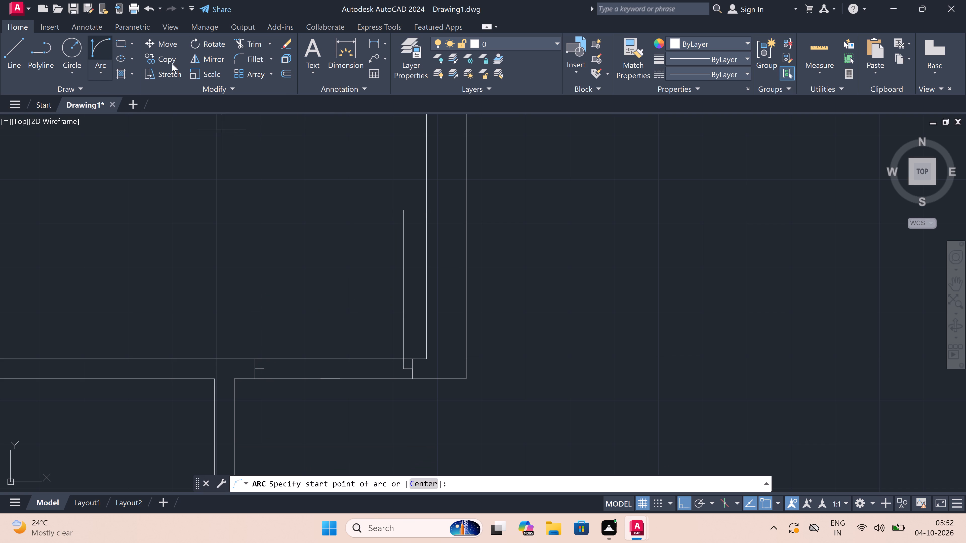
pyautogui.click(404, 210)
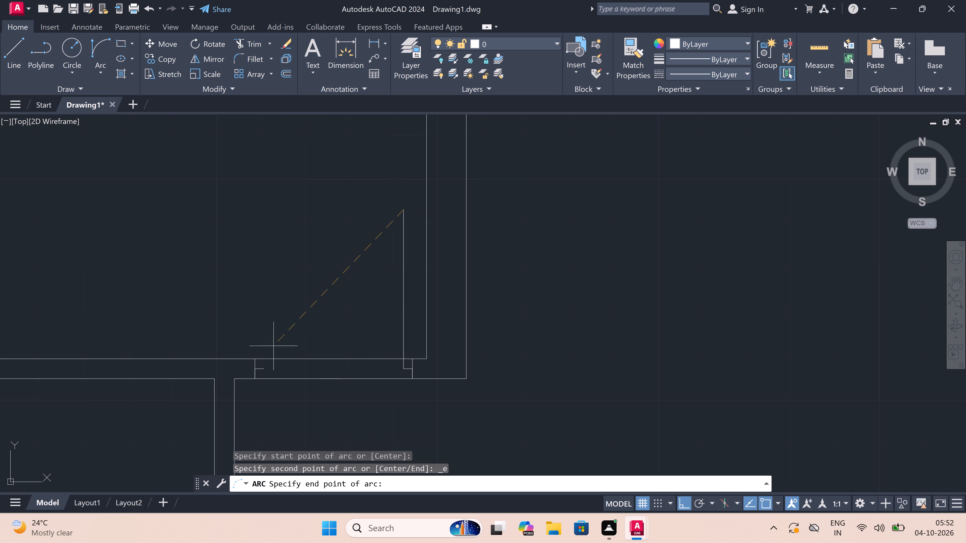
pyautogui.click(262, 372)
pyautogui.click(216, 285)
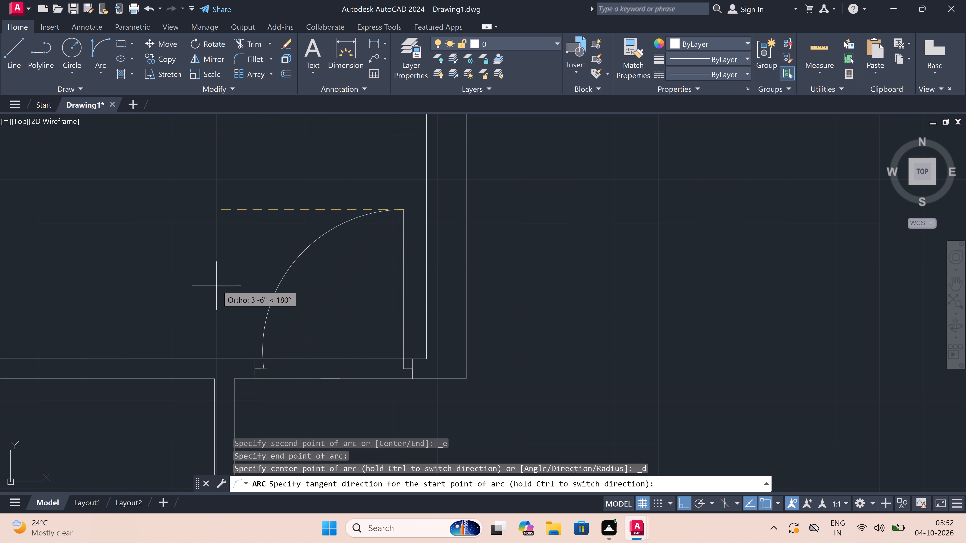
# Trim both south wall lines across the door opening, including the leftover line fragment between the jambs.
pyautogui.write('tr')
pyautogui.press('space')
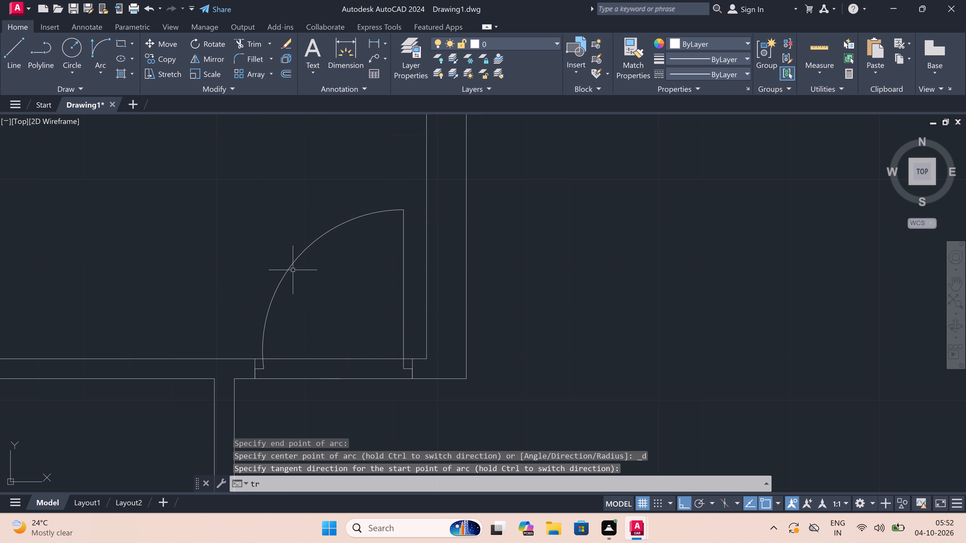
pyautogui.scroll(-2, 293, 269)
pyautogui.click(311, 288)
pyautogui.click(315, 354)
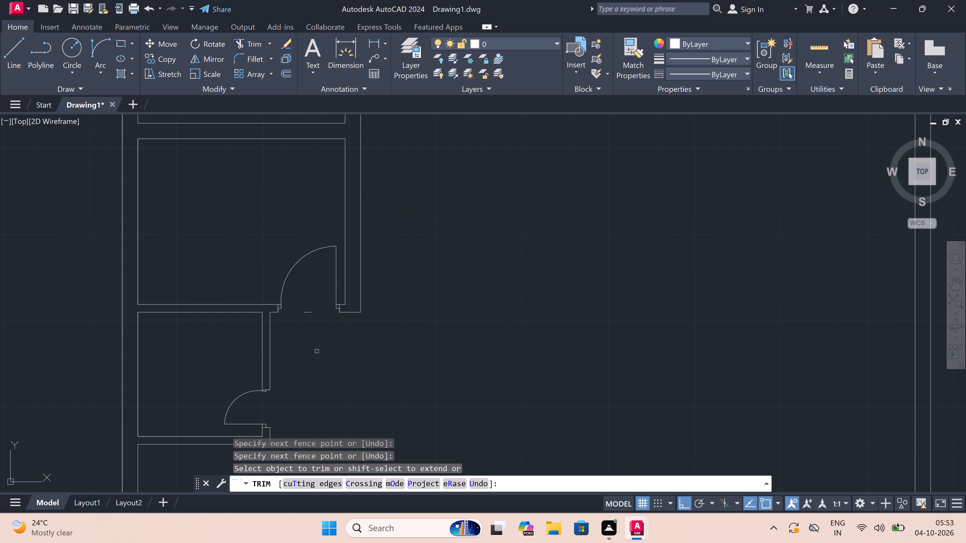
pyautogui.scroll(4, 304, 309)
pyautogui.click(304, 307)
pyautogui.click(312, 358)
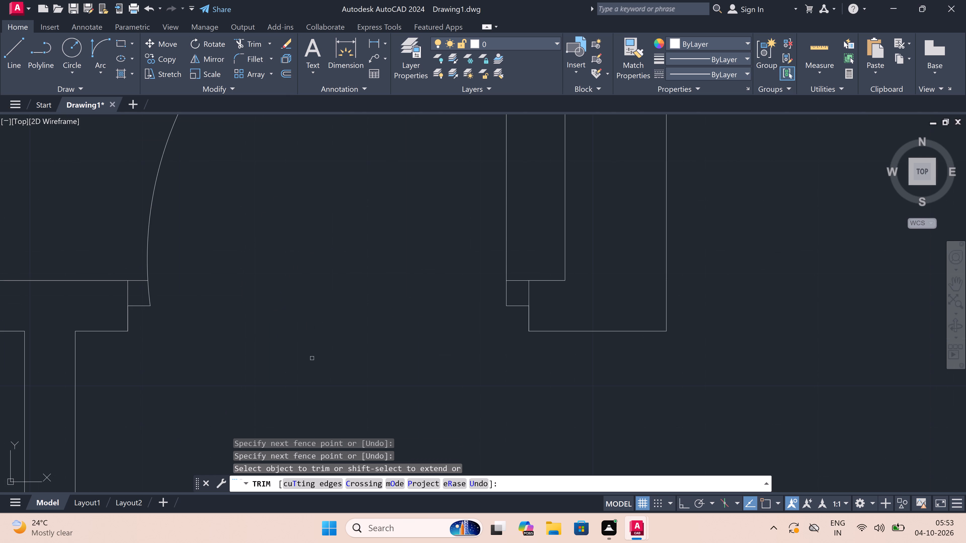
pyautogui.press('Escape')
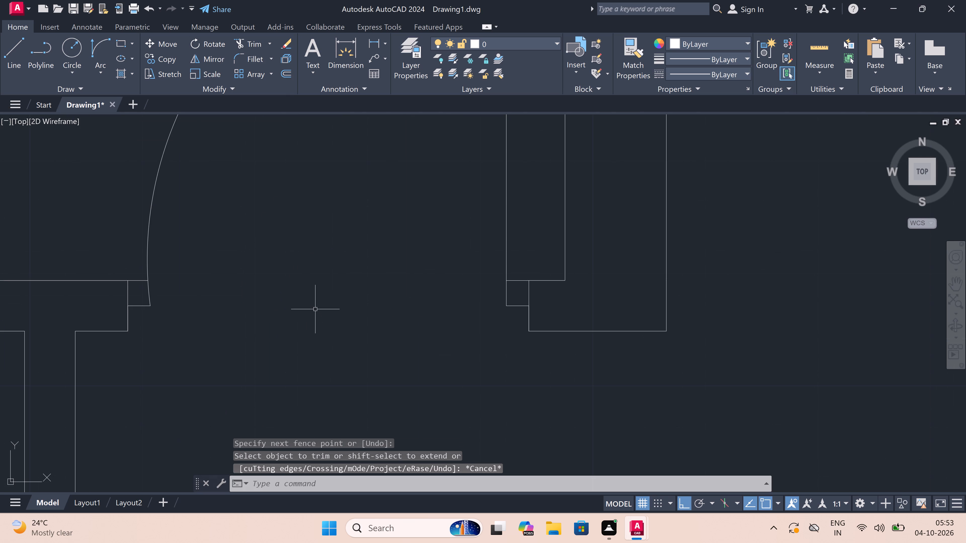
# Extend the lower line of the large room's south wall east across the long north-south wall.
pyautogui.scroll(-10, 315, 309)
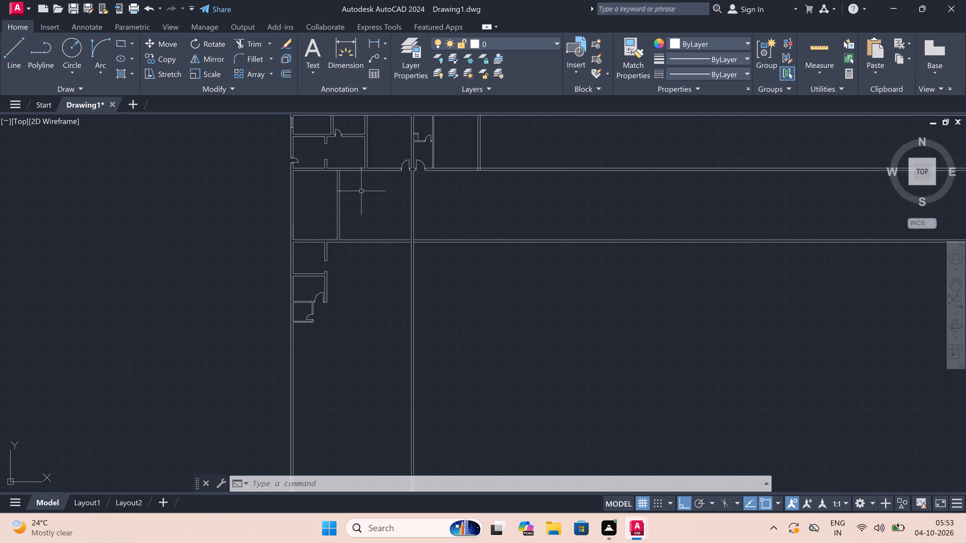
pyautogui.scroll(2, 352, 208)
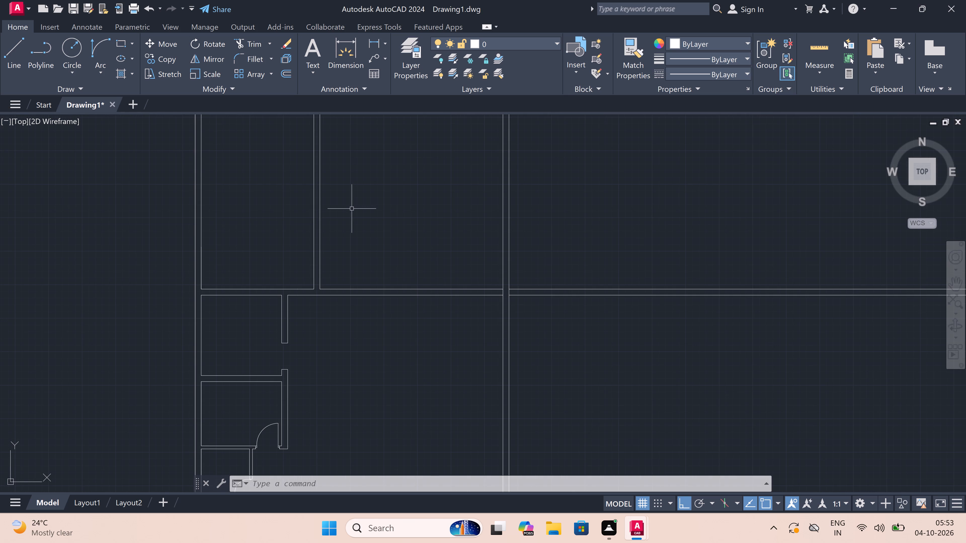
pyautogui.scroll(2, 397, 239)
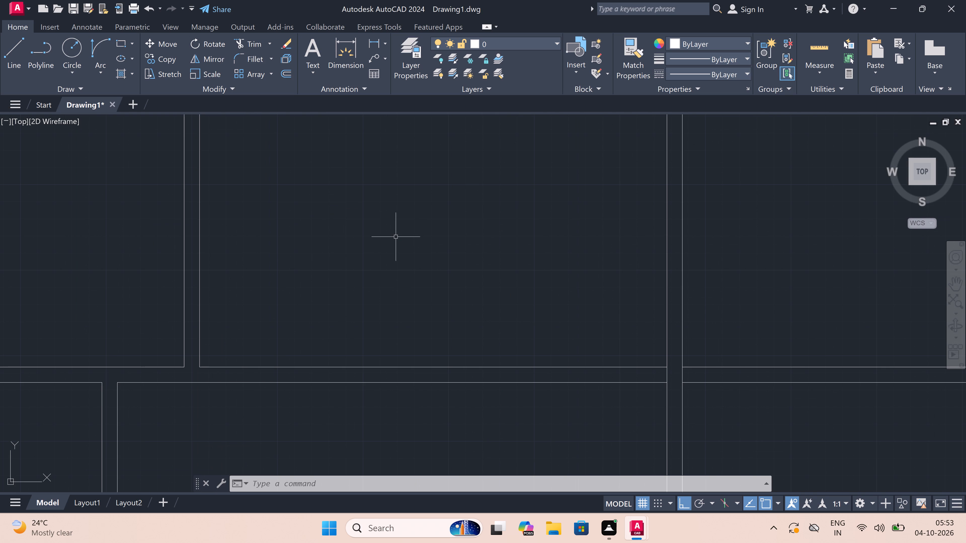
pyautogui.scroll(-5, 396, 237)
pyautogui.scroll(4, 402, 217)
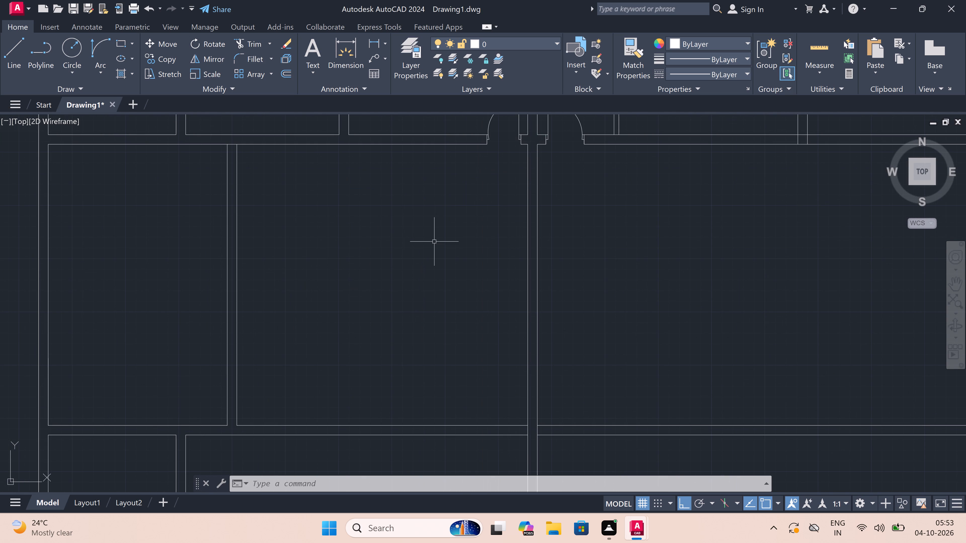
pyautogui.press('e')
pyautogui.press('x')
pyautogui.press('space')
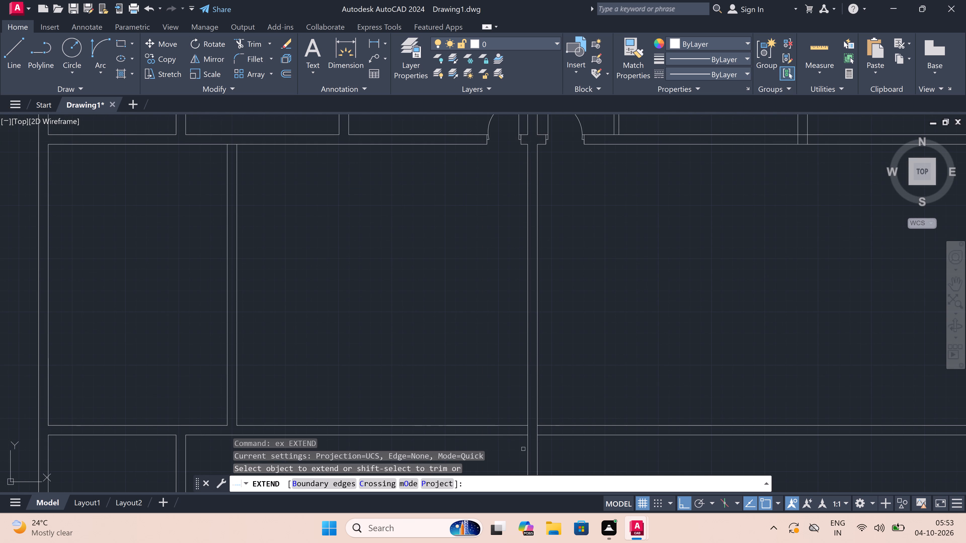
pyautogui.click(521, 434)
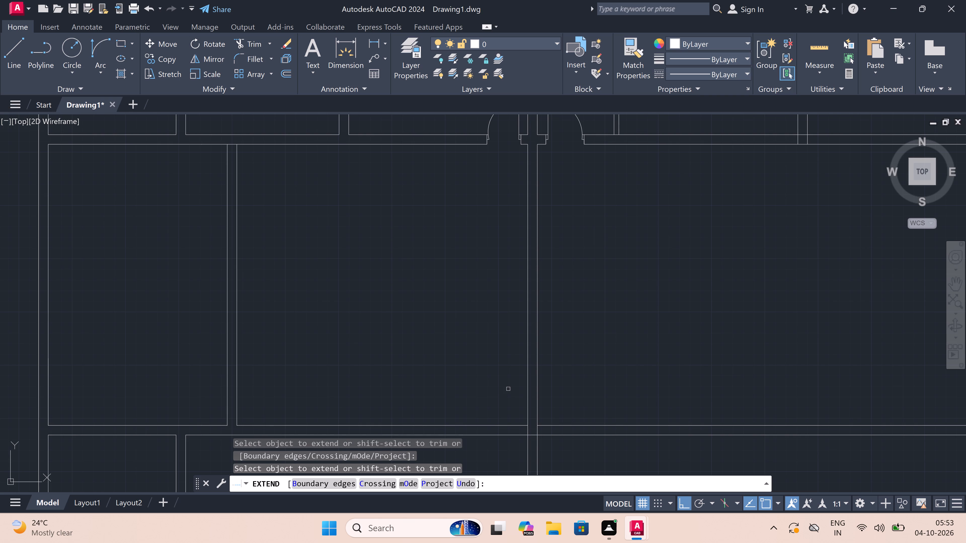
pyautogui.press('Escape')
# Draw two lines across the large room's east wall, one near its south end and one near its north end.
pyautogui.press('l')
pyautogui.press('space')
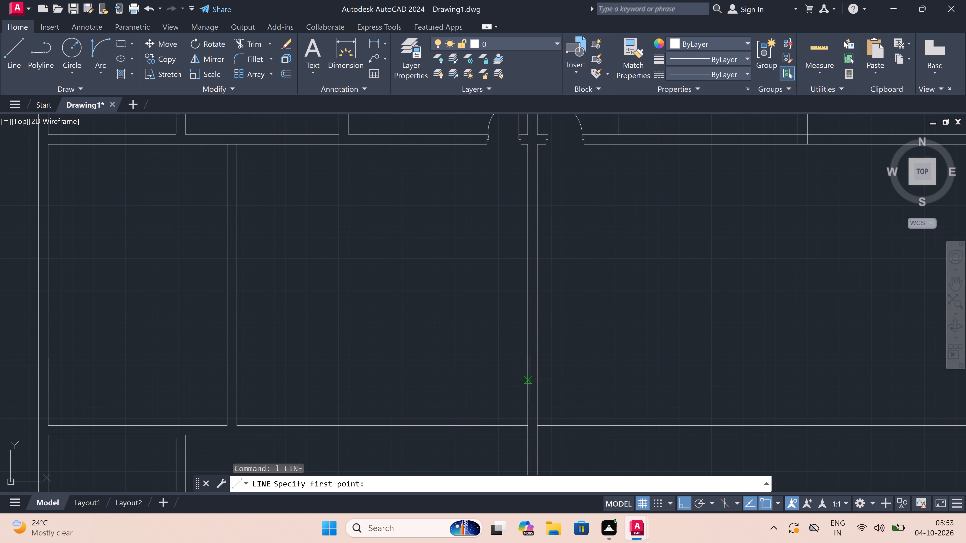
pyautogui.click(526, 375)
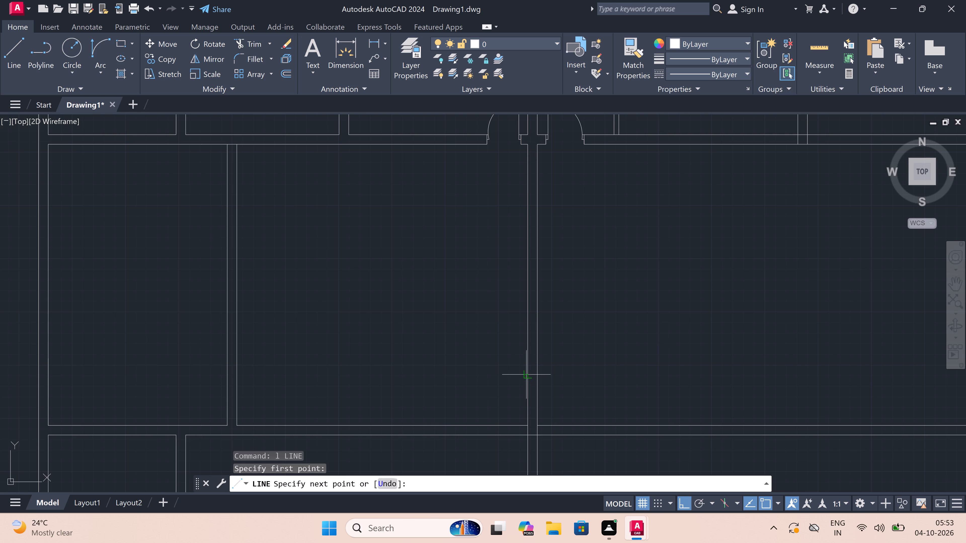
pyautogui.click(536, 373)
pyautogui.press('Escape')
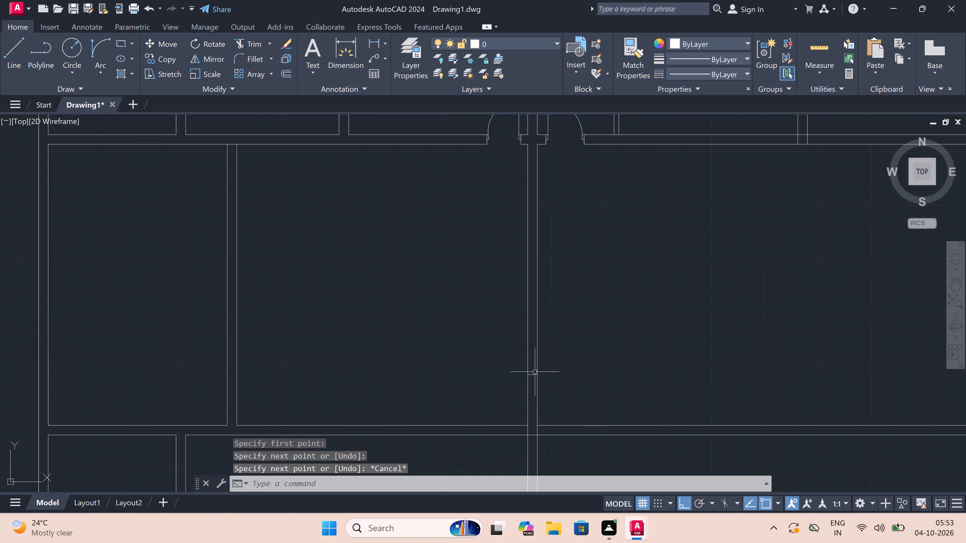
pyautogui.press('Escape')
pyautogui.press('space')
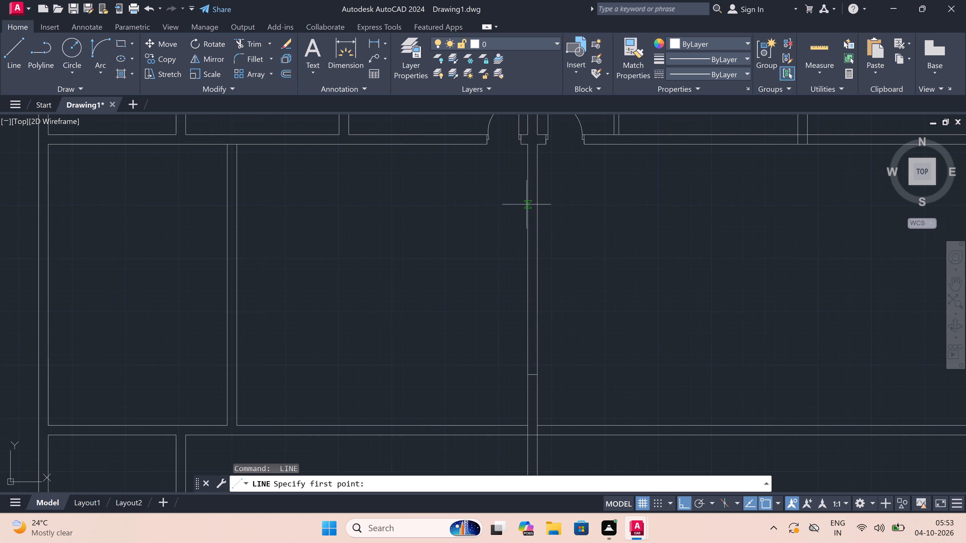
pyautogui.click(531, 191)
pyautogui.click(537, 189)
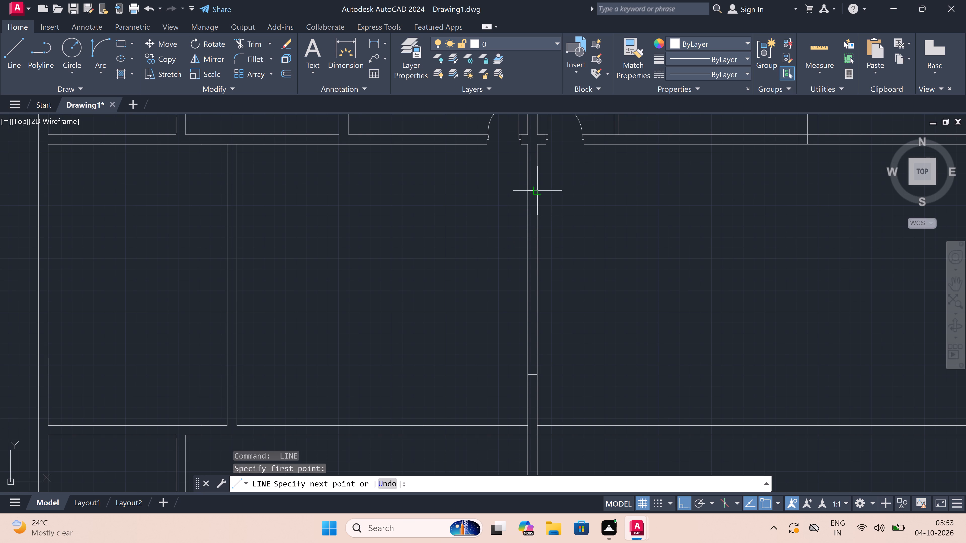
# Trim both lines of the large room's east wall between the two cross lines to make a wall opening.
pyautogui.press('Escape')
pyautogui.press('t')
pyautogui.press('r')
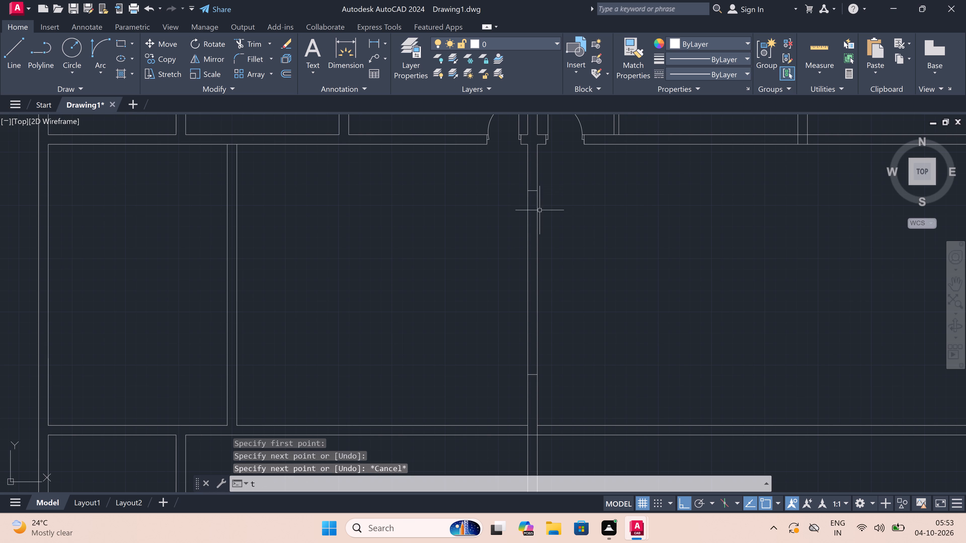
pyautogui.press('space')
pyautogui.doubleClick(574, 256)
pyautogui.click(486, 256)
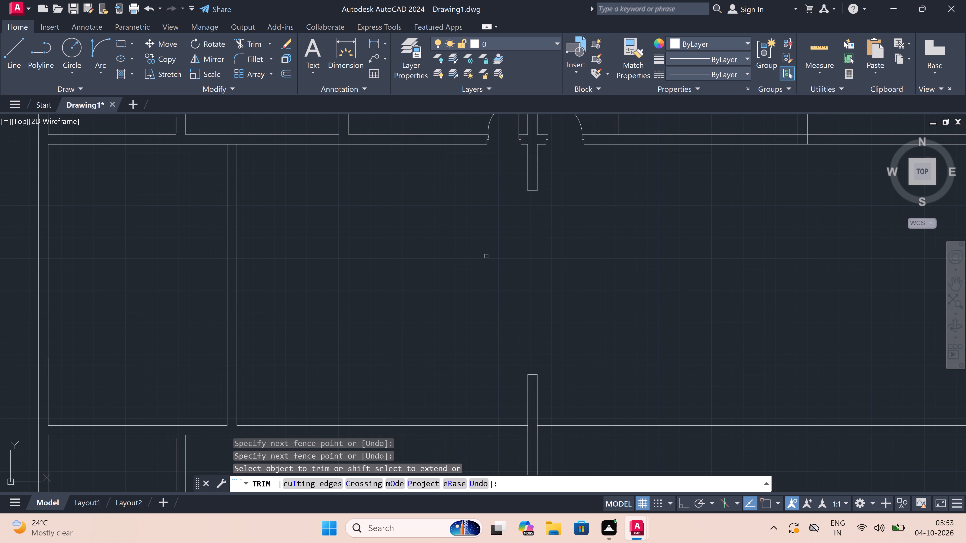
pyautogui.scroll(-2, 486, 256)
pyautogui.scroll(2, 410, 266)
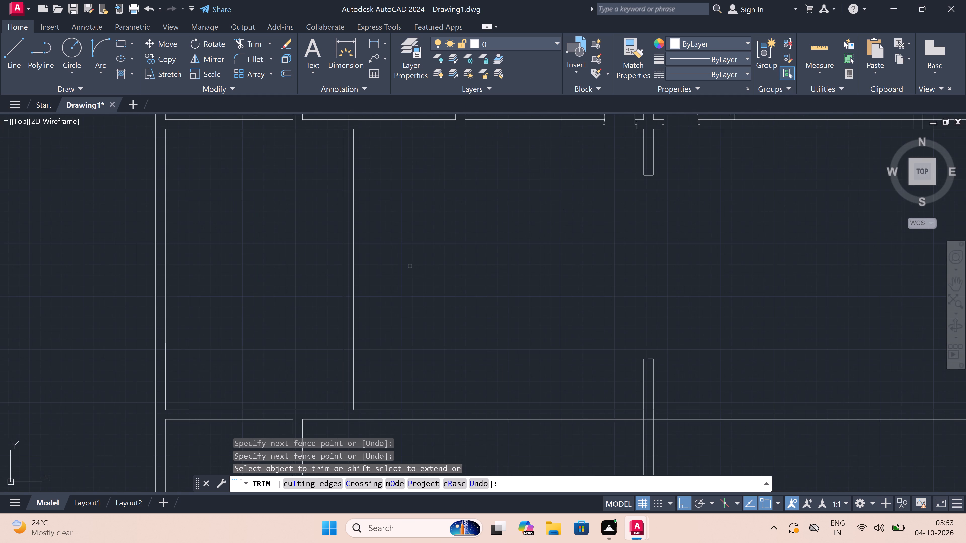
pyautogui.scroll(-1, 410, 266)
pyautogui.press('Escape')
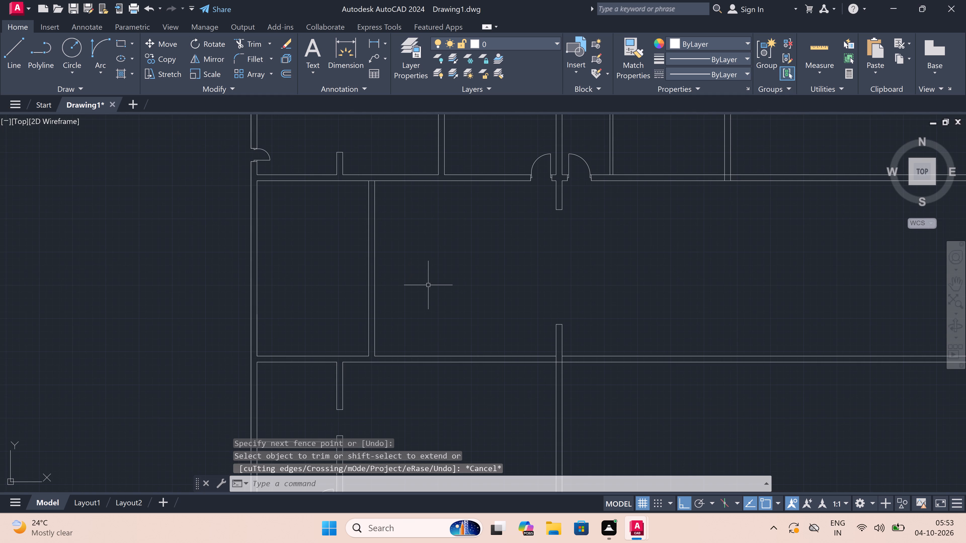
# Draw a door's west jamb across the large room's south wall, with a 2" stub and a 3' leaf running north.
pyautogui.press('l')
pyautogui.press('space')
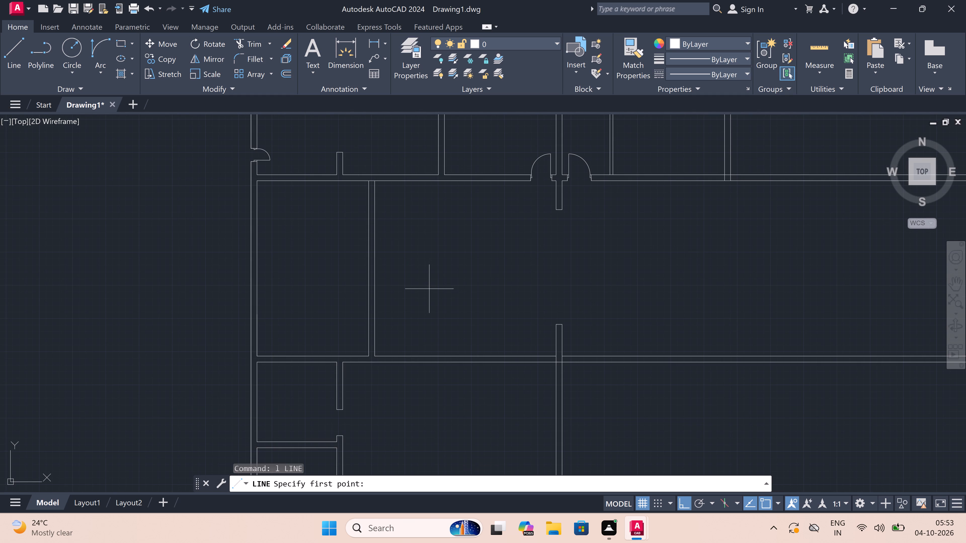
pyautogui.scroll(2, 450, 348)
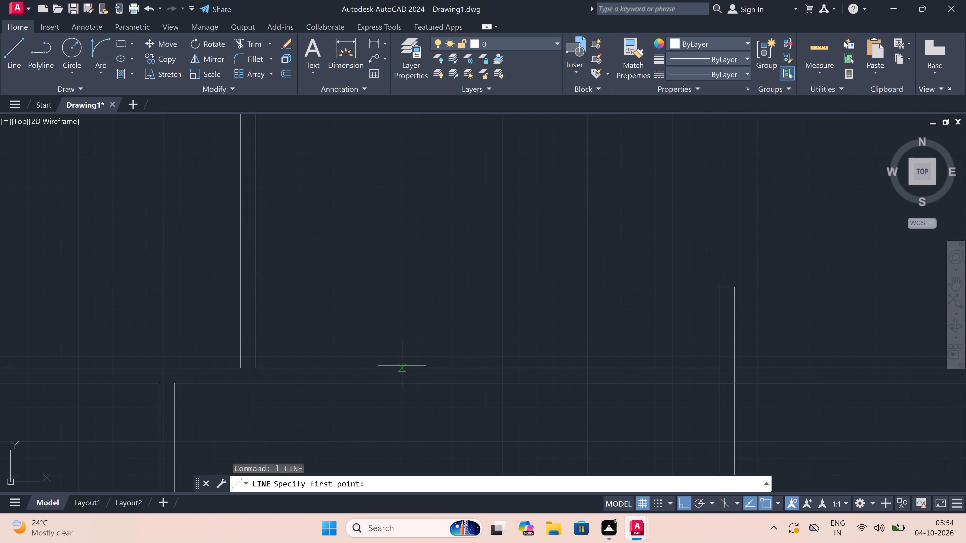
pyautogui.click(393, 368)
pyautogui.click(391, 382)
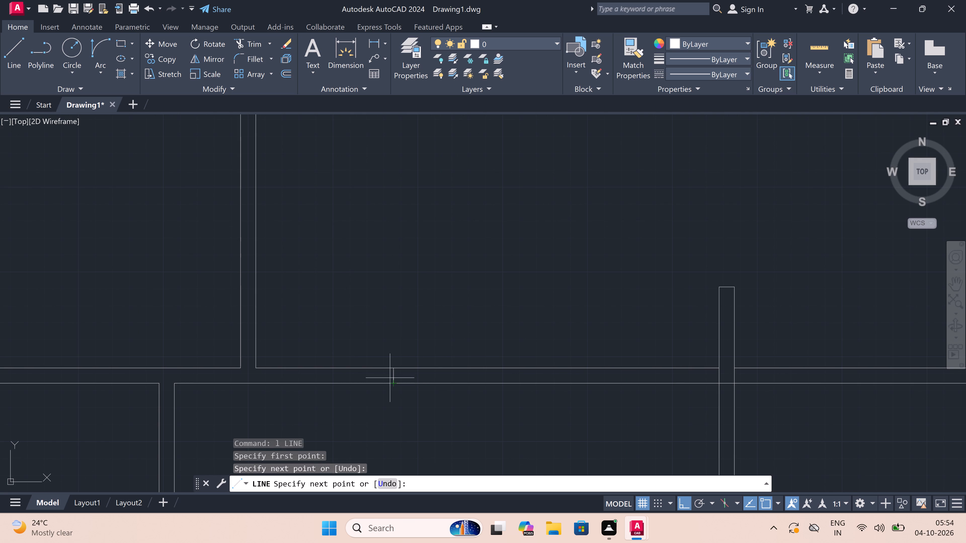
pyautogui.click(390, 376)
pyautogui.write('2"')
pyautogui.press('space')
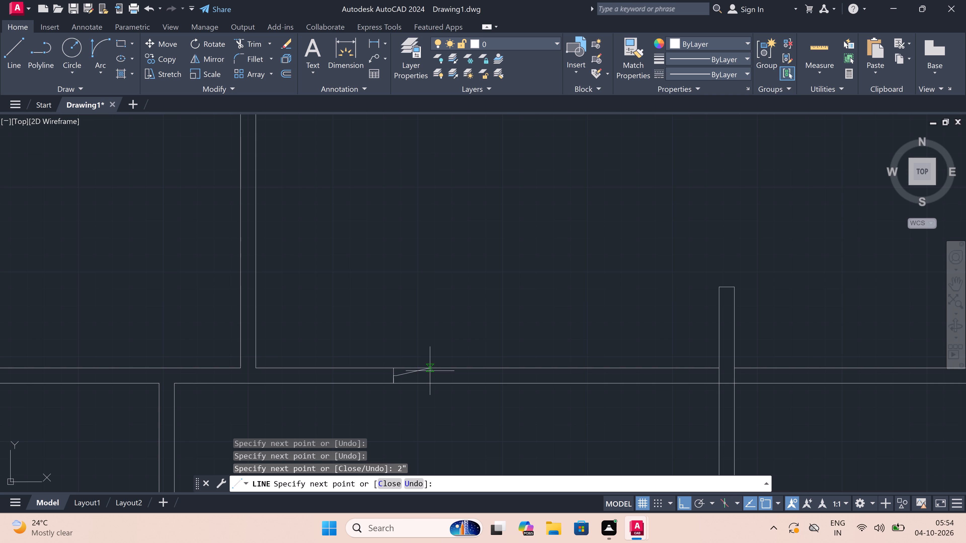
pyautogui.write("3'")
pyautogui.press('space')
pyautogui.press('Escape')
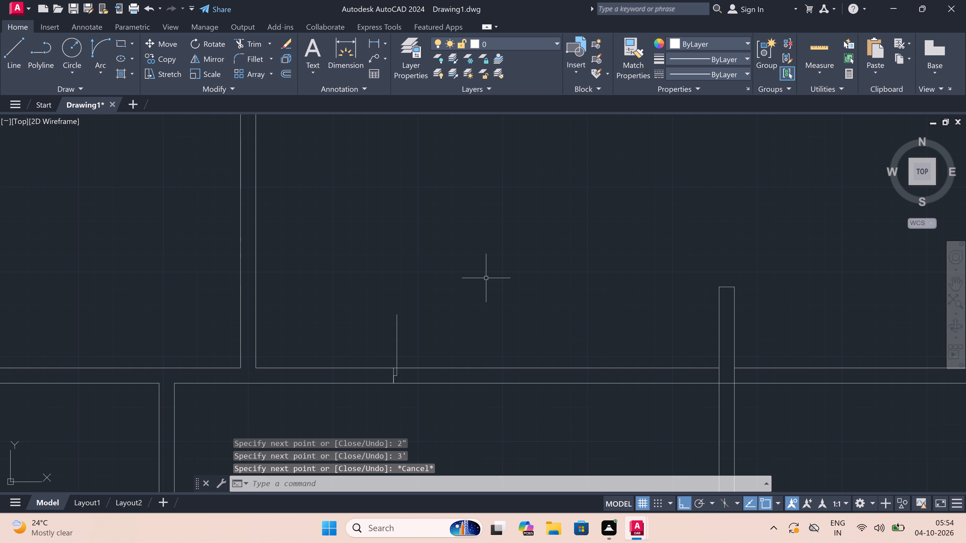
# Draw the east jamb across the south wall, with a 2" stub toward the west jamb and a 3' leaf running north.
pyautogui.press('space')
pyautogui.scroll(1, 492, 382)
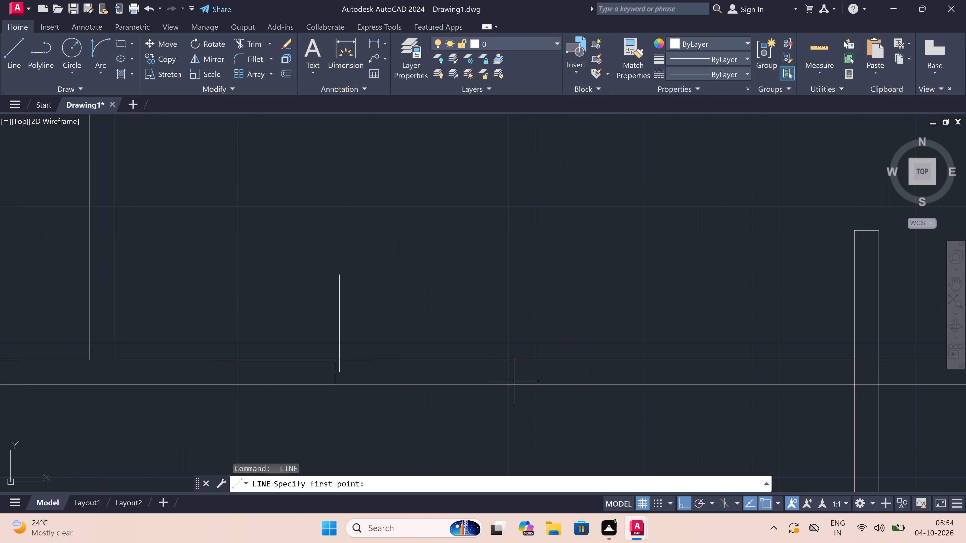
pyautogui.click(539, 385)
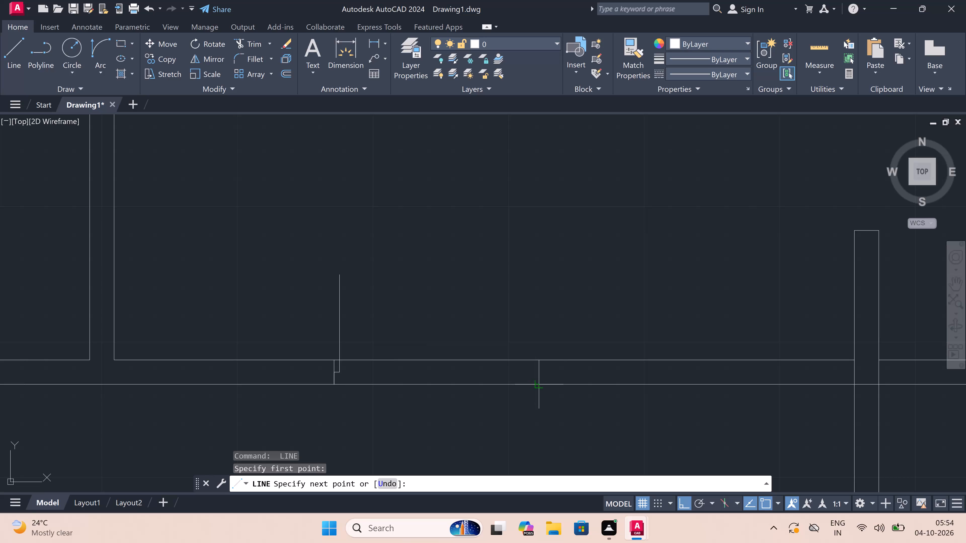
pyautogui.click(539, 361)
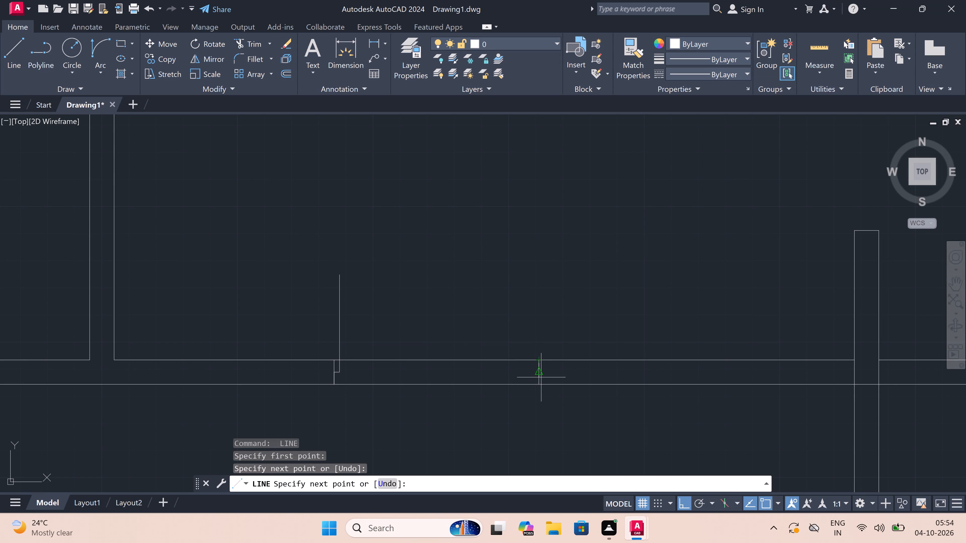
pyautogui.click(539, 374)
pyautogui.write('2"')
pyautogui.press('space')
pyautogui.write("3'")
pyautogui.press('space')
pyautogui.press('Escape')
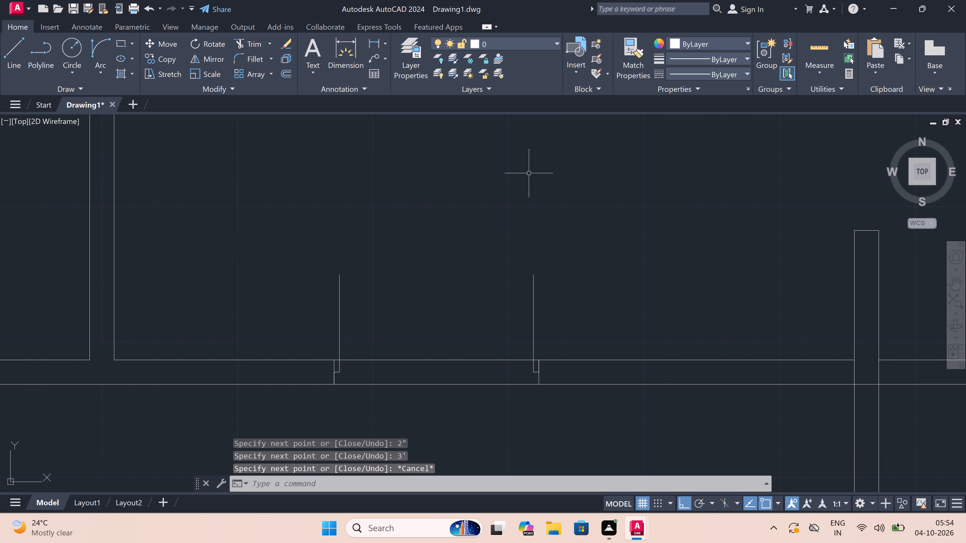
# Draw a short marker line north from the south wall's upper line, midway between the two door leaves.
pyautogui.press('space')
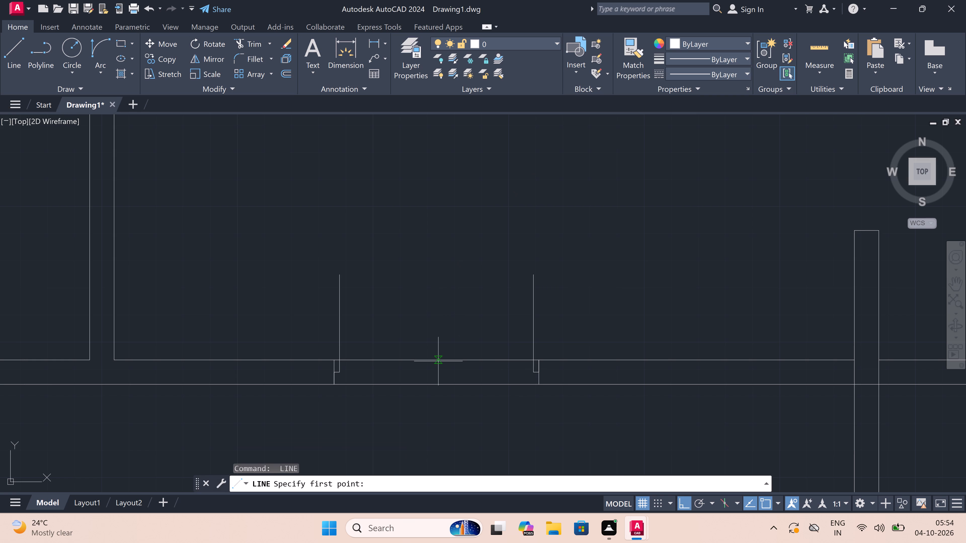
pyautogui.click(438, 361)
pyautogui.click(435, 349)
pyautogui.press('Escape')
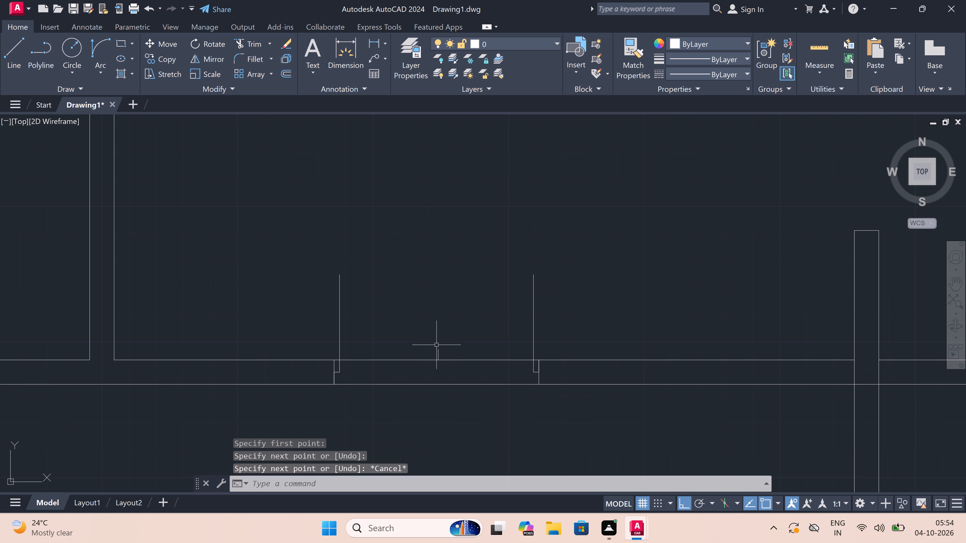
# Draw a 3' wide window in the south wall west of the double door, with end lines and a centre line.
pyautogui.scroll(-1, 527, 298)
pyautogui.press('space')
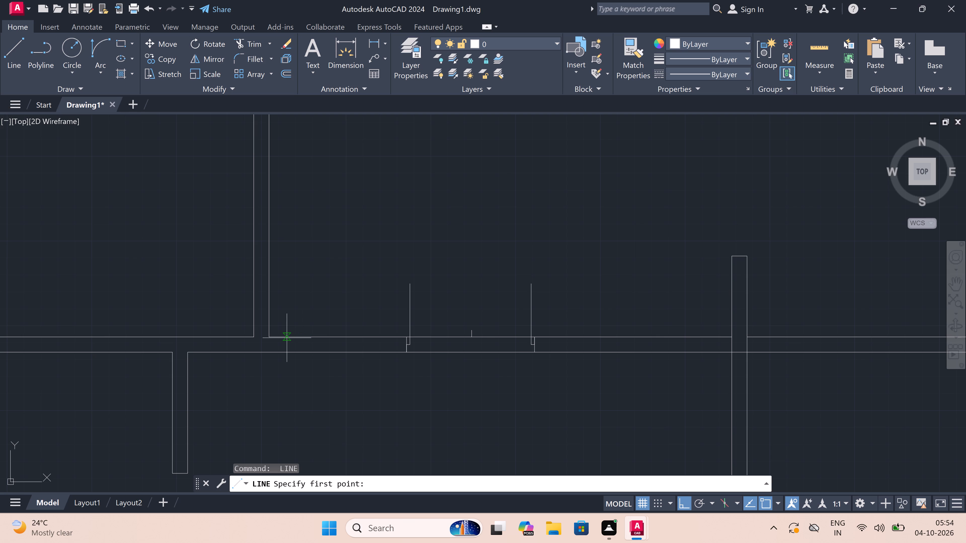
pyautogui.click(287, 338)
pyautogui.click(285, 355)
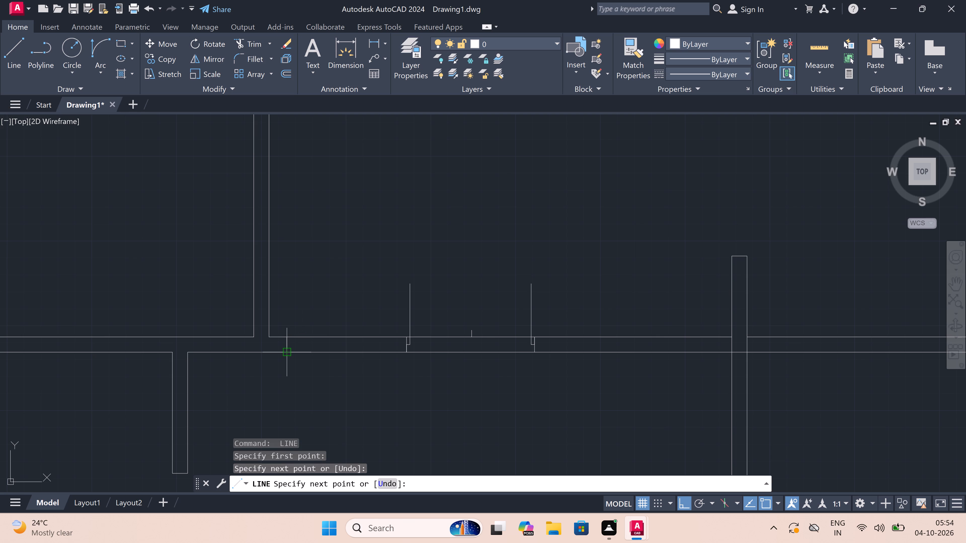
pyautogui.scroll(2, 287, 348)
pyautogui.click(290, 340)
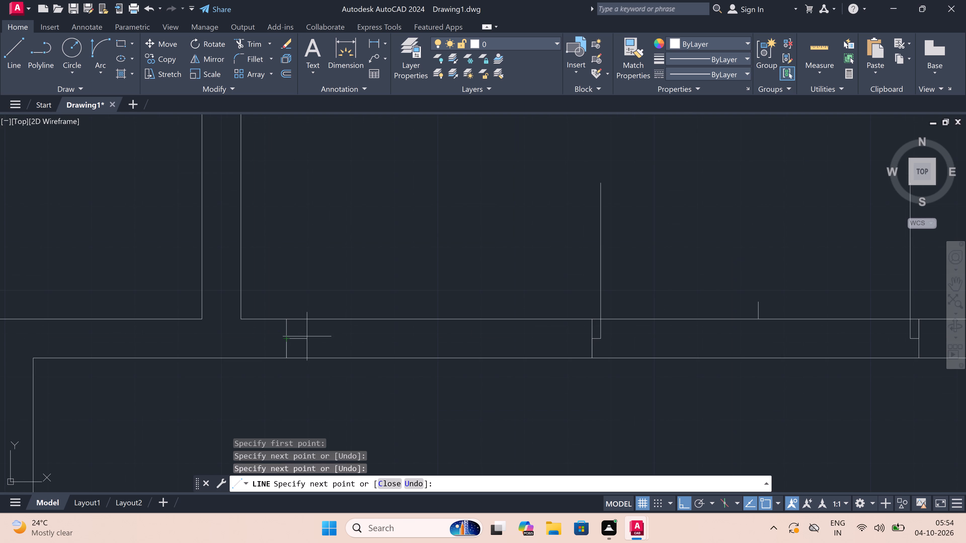
pyautogui.write("3'")
pyautogui.press('space')
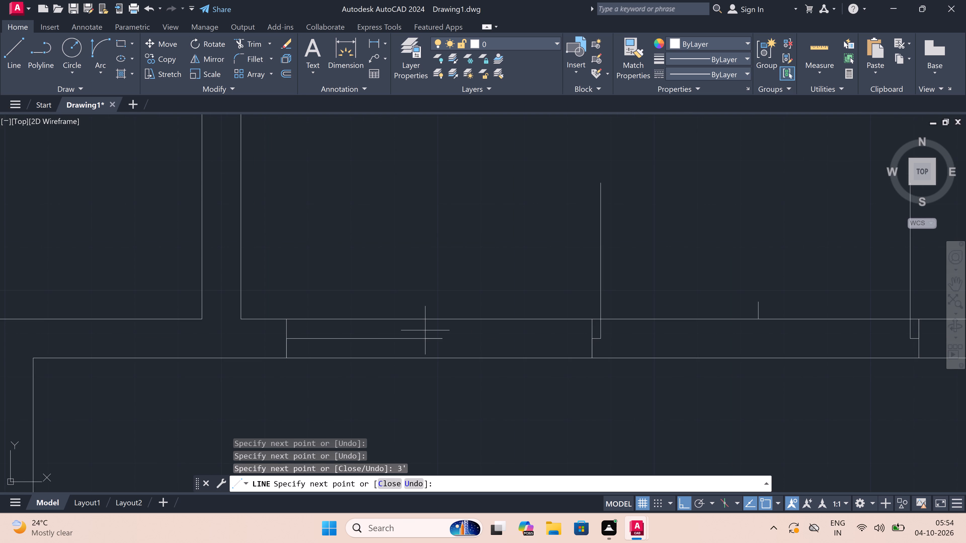
pyautogui.click(444, 318)
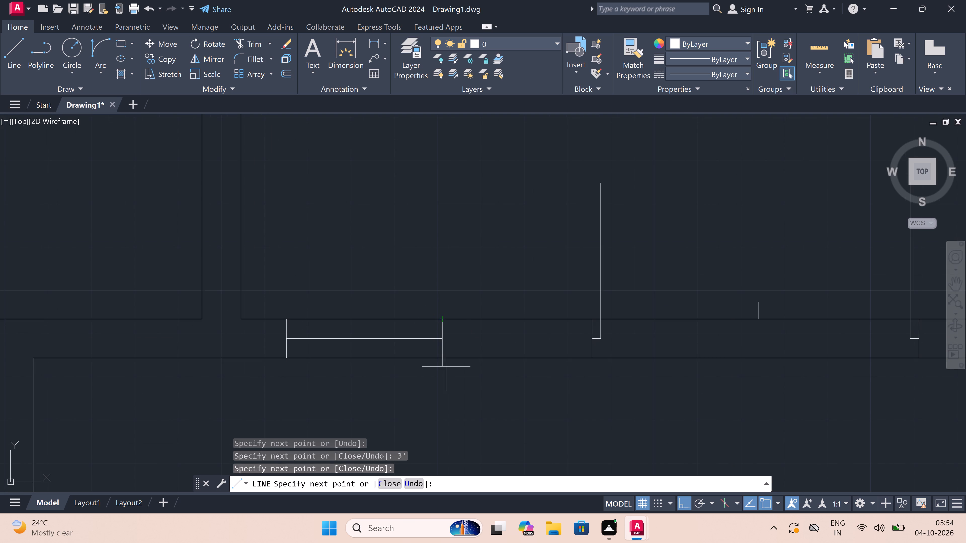
pyautogui.click(441, 359)
pyautogui.press('Escape')
# Draw a matching 3' wide window in the south wall east of the double door, with end lines and a centre line.
pyautogui.scroll(-4, 391, 302)
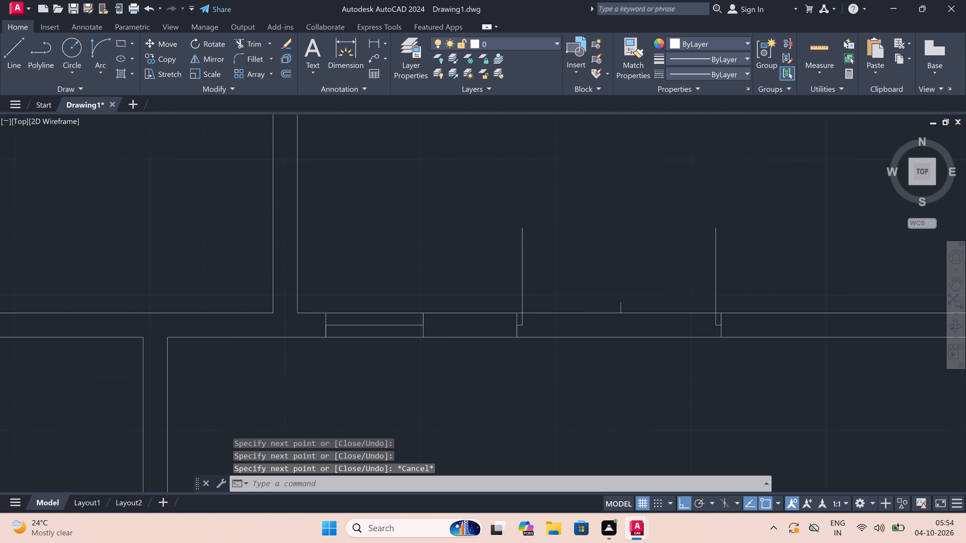
pyautogui.scroll(3, 491, 303)
pyautogui.press('space')
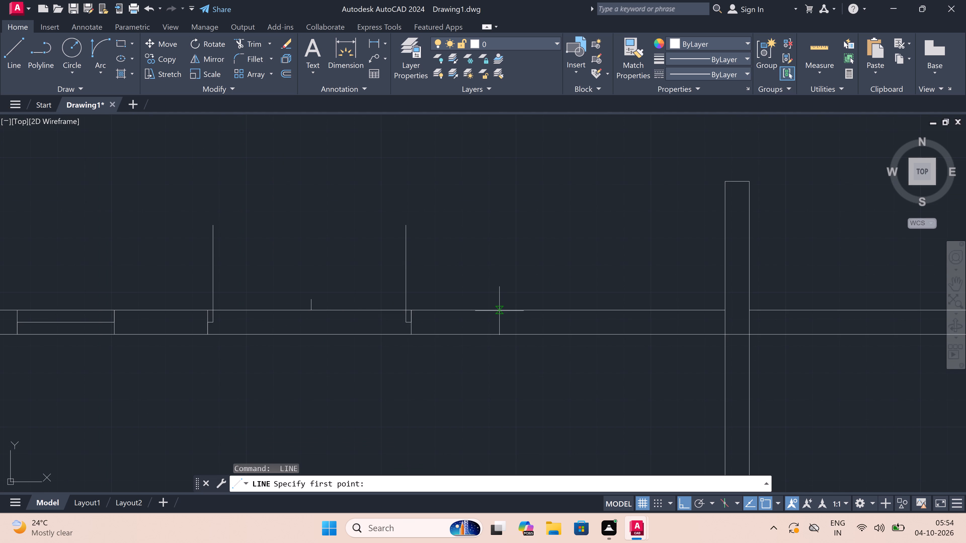
pyautogui.click(506, 311)
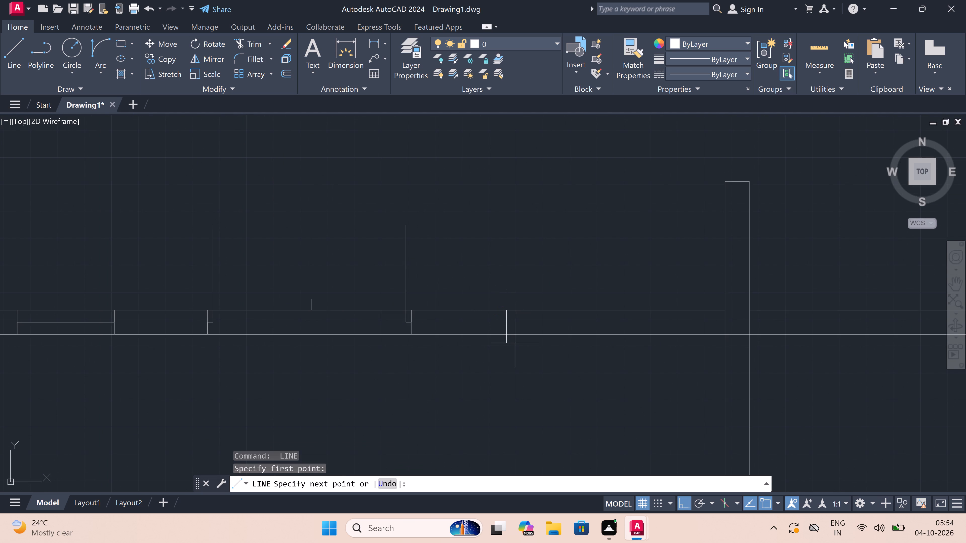
pyautogui.click(505, 333)
pyautogui.doubleClick(504, 320)
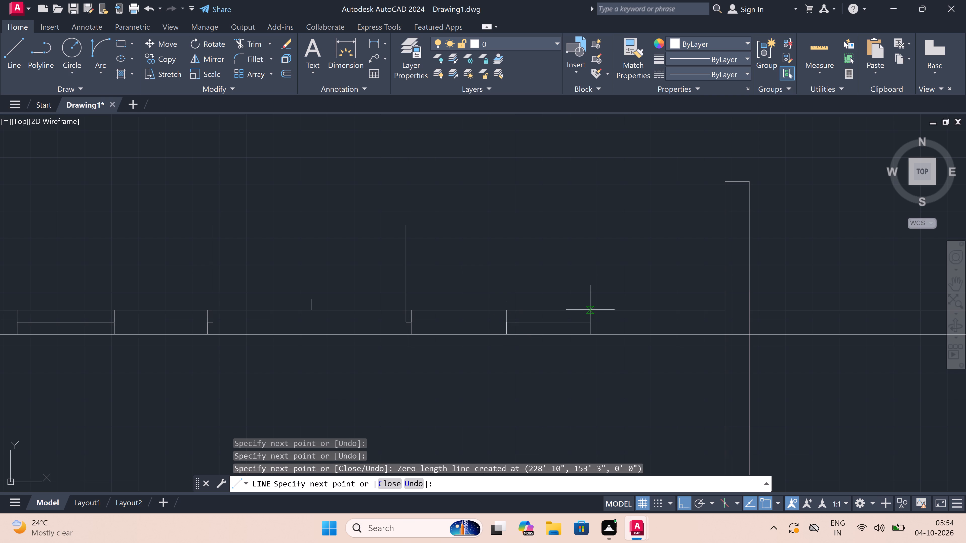
pyautogui.write("3'")
pyautogui.press('space')
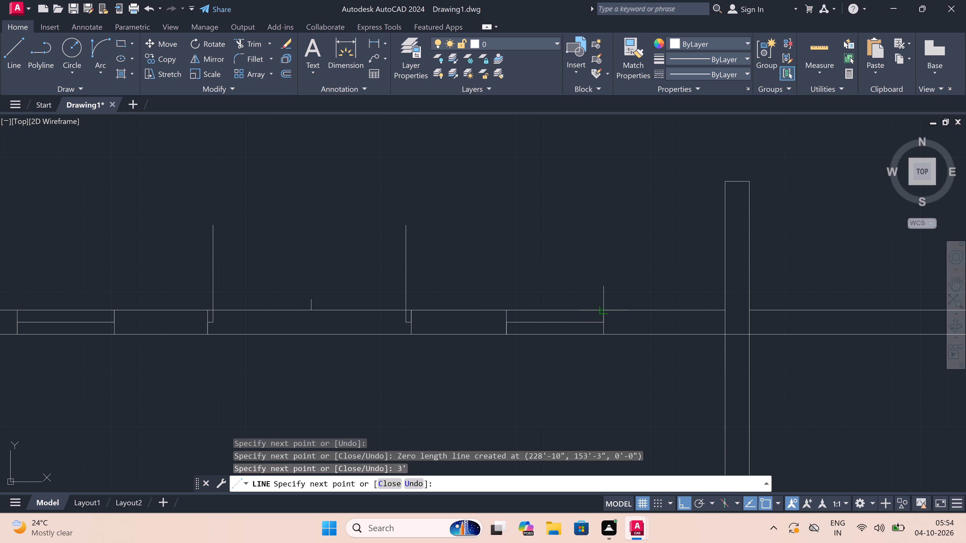
pyautogui.click(601, 310)
pyautogui.click(604, 333)
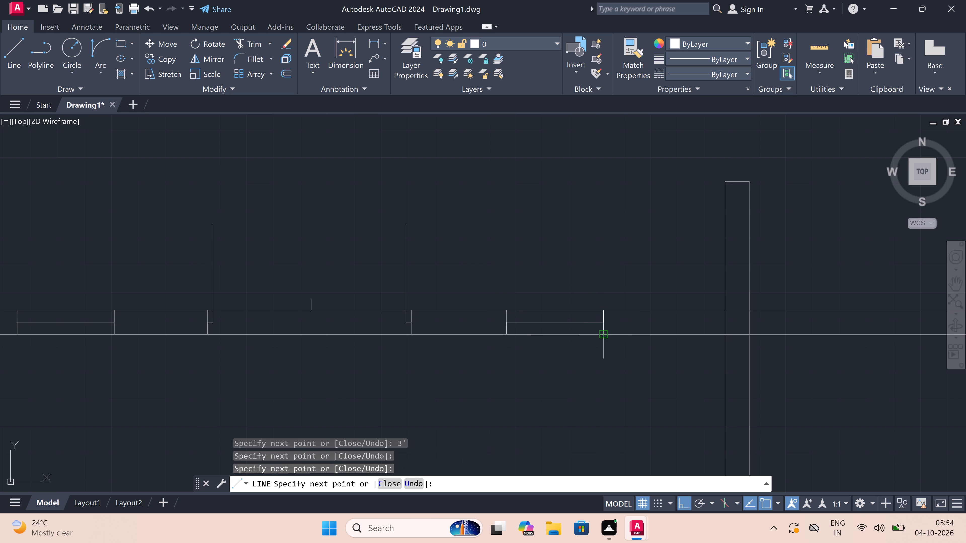
pyautogui.press('Escape')
# Draw the west leaf's swing arc from its north end to the marker line's base, with an eastward start direction.
pyautogui.scroll(-2, 529, 283)
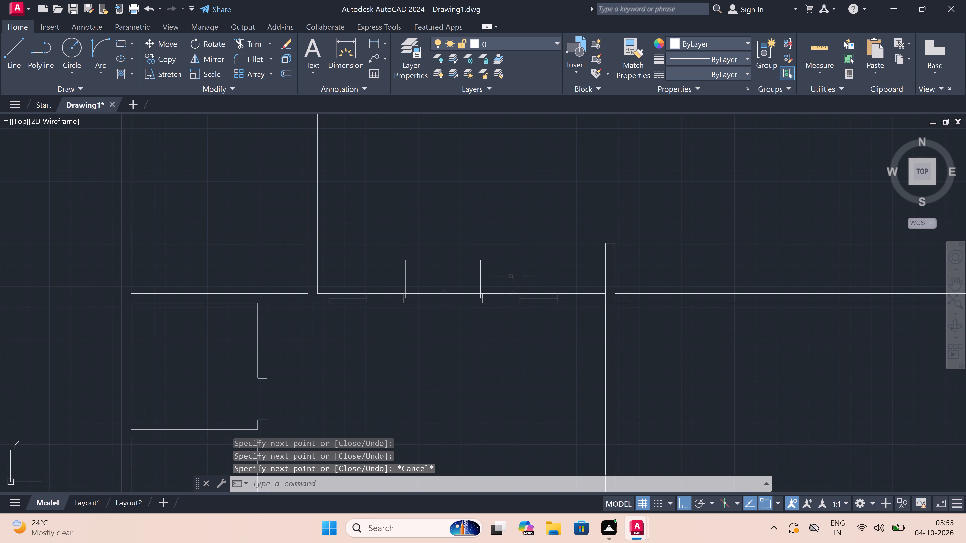
pyautogui.click(97, 43)
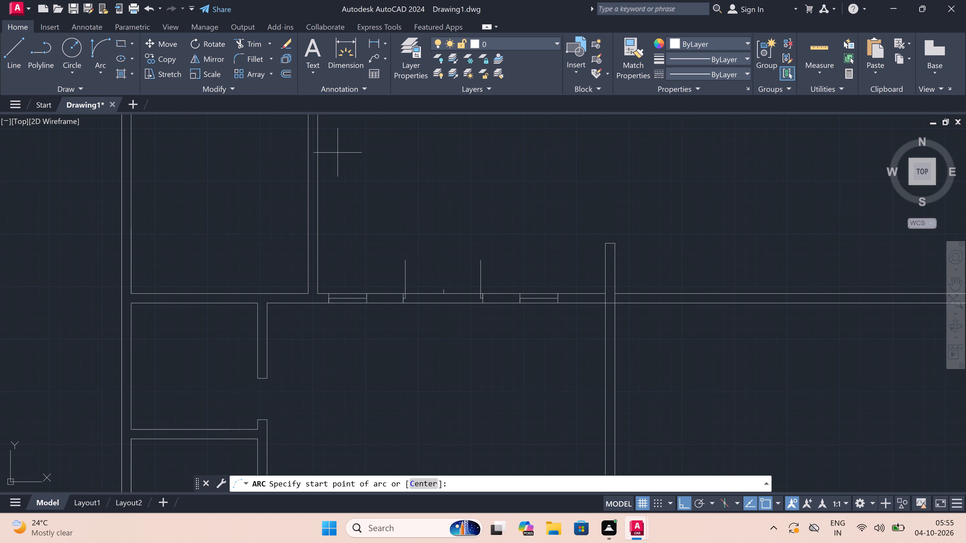
pyautogui.scroll(1, 442, 222)
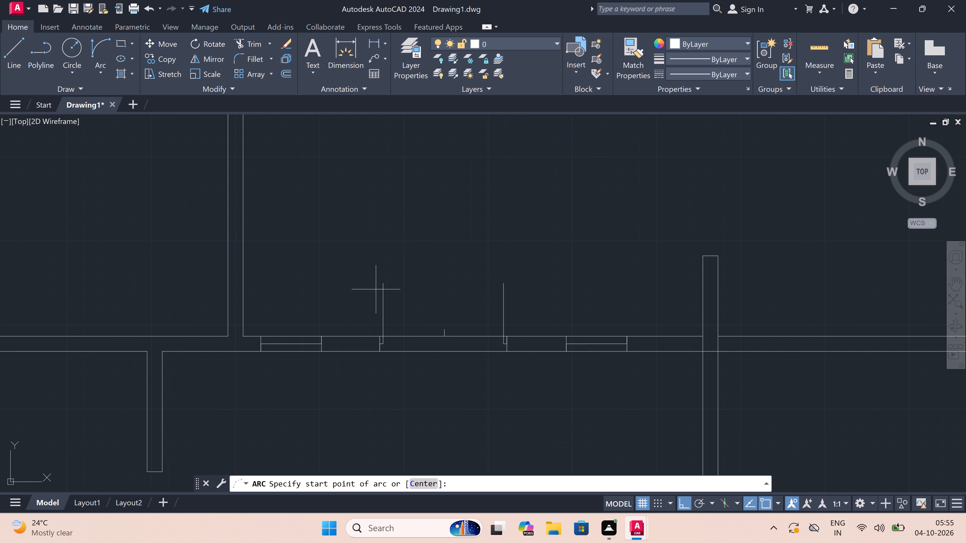
pyautogui.click(381, 277)
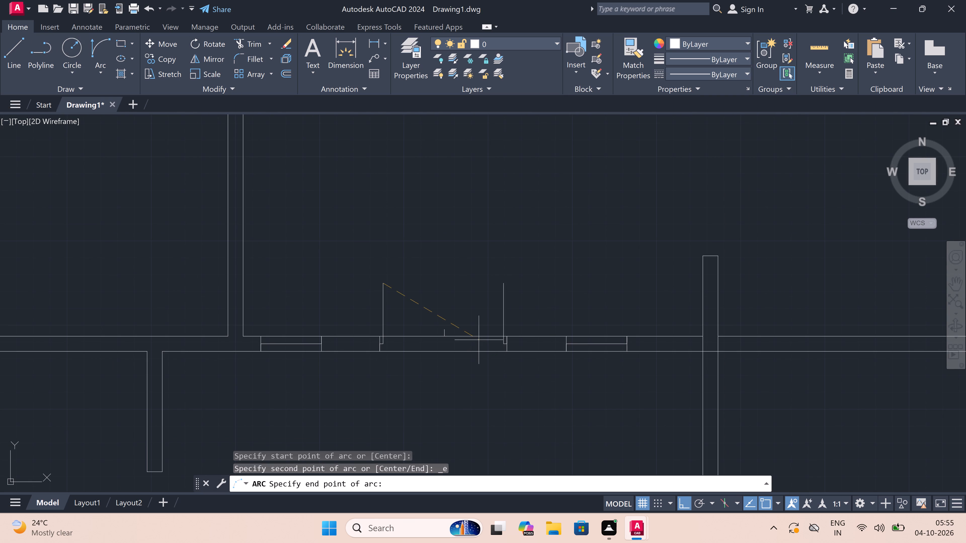
pyautogui.scroll(3, 458, 330)
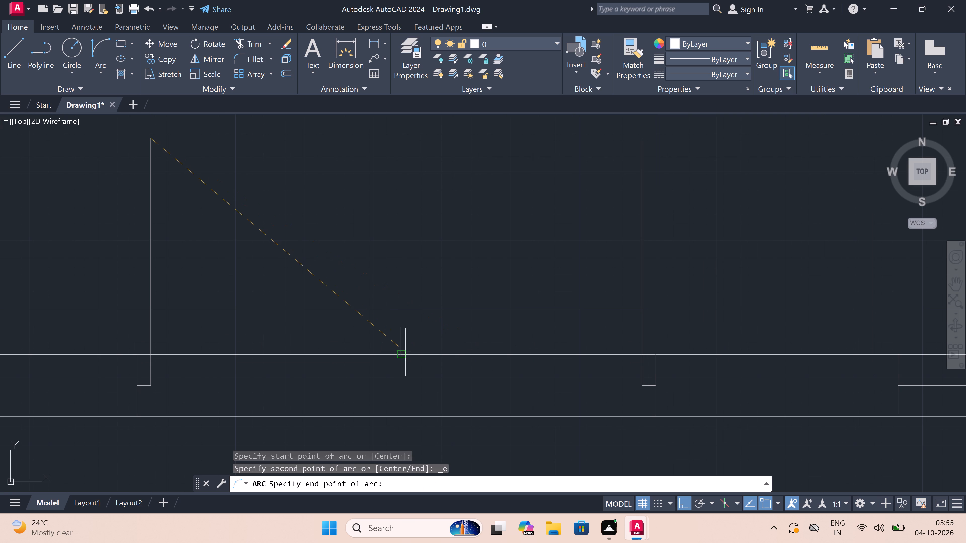
pyautogui.click(397, 354)
pyautogui.click(437, 306)
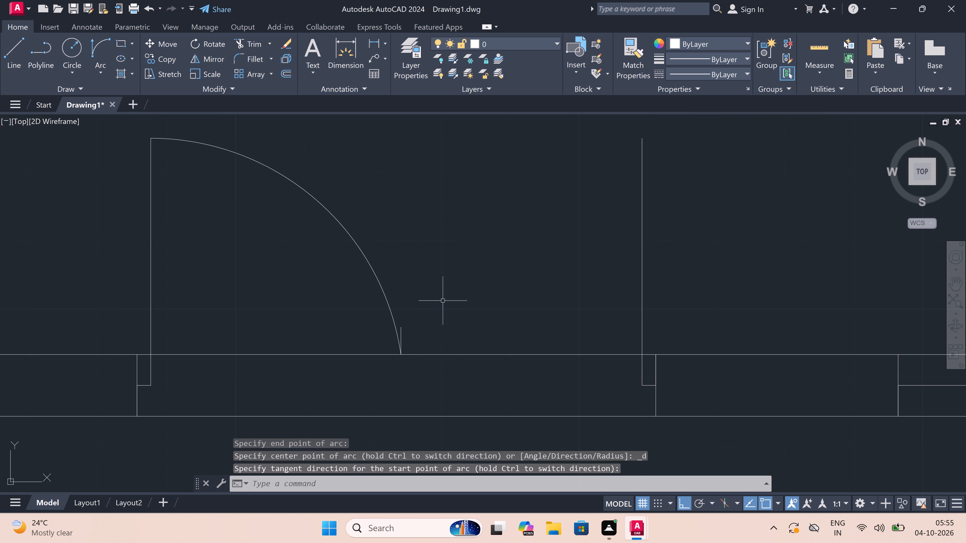
# Draw the east leaf's three-point swing arc from its north end through the marker line's base to the south wall's lower line.
pyautogui.press('space')
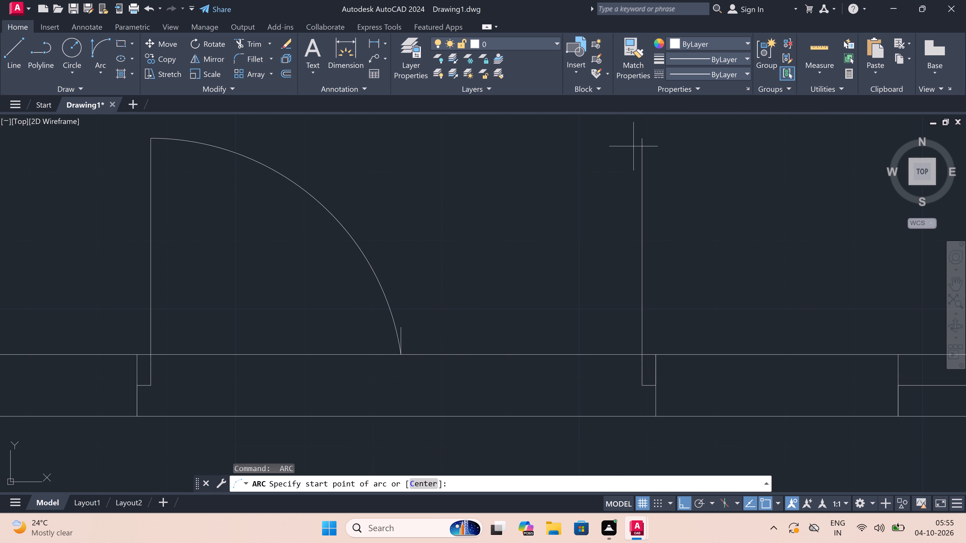
pyautogui.click(640, 138)
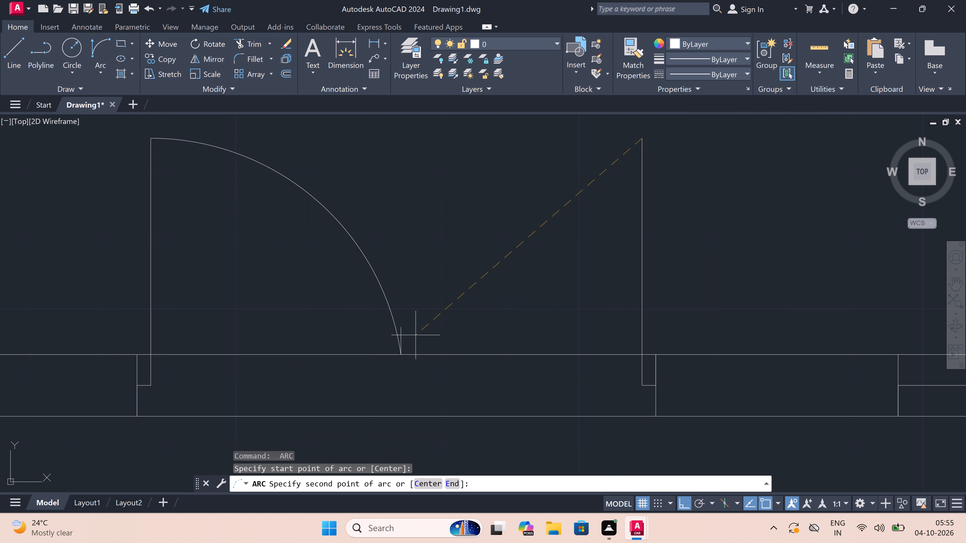
pyautogui.click(401, 356)
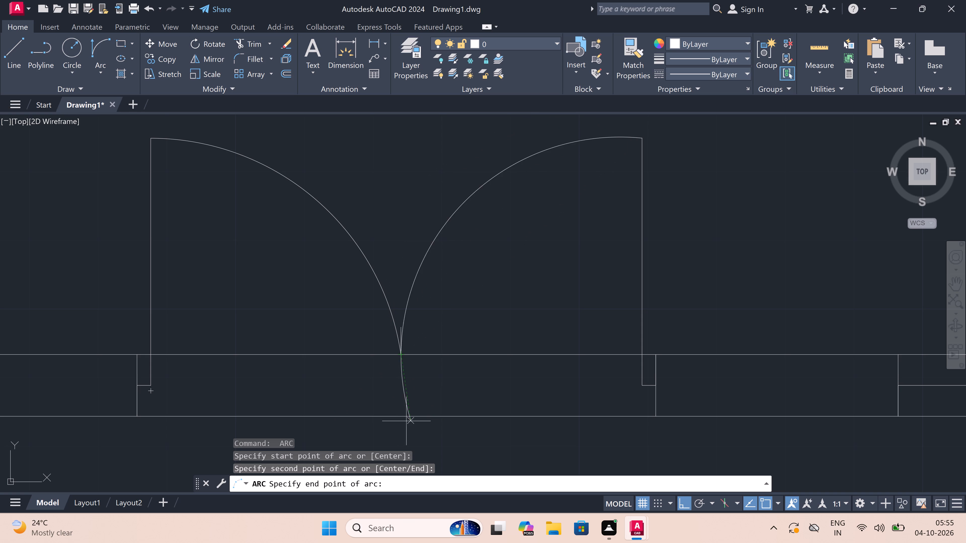
pyautogui.click(405, 414)
# Trim away the marker line between the door leaves and the east arc's tail inside the south wall.
pyautogui.press('t')
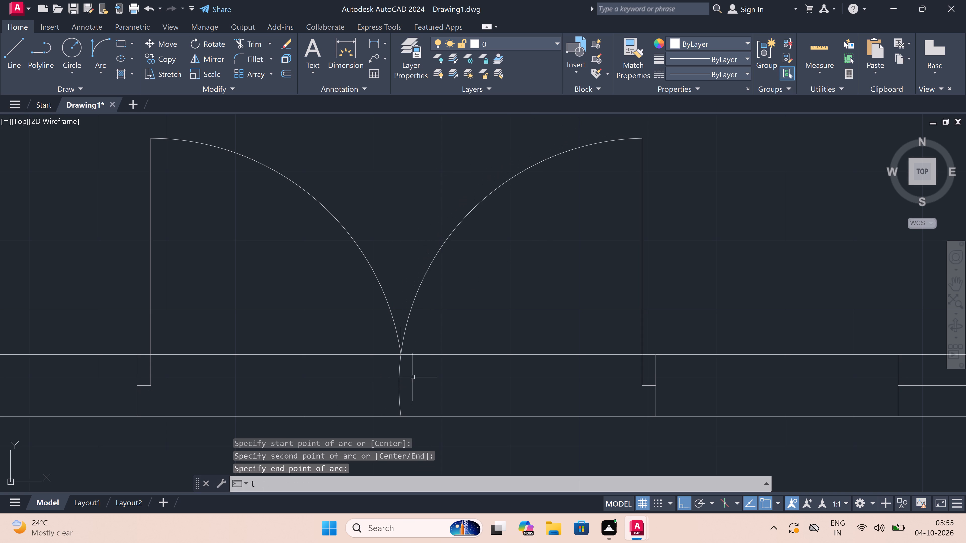
pyautogui.press('r')
pyautogui.press('space')
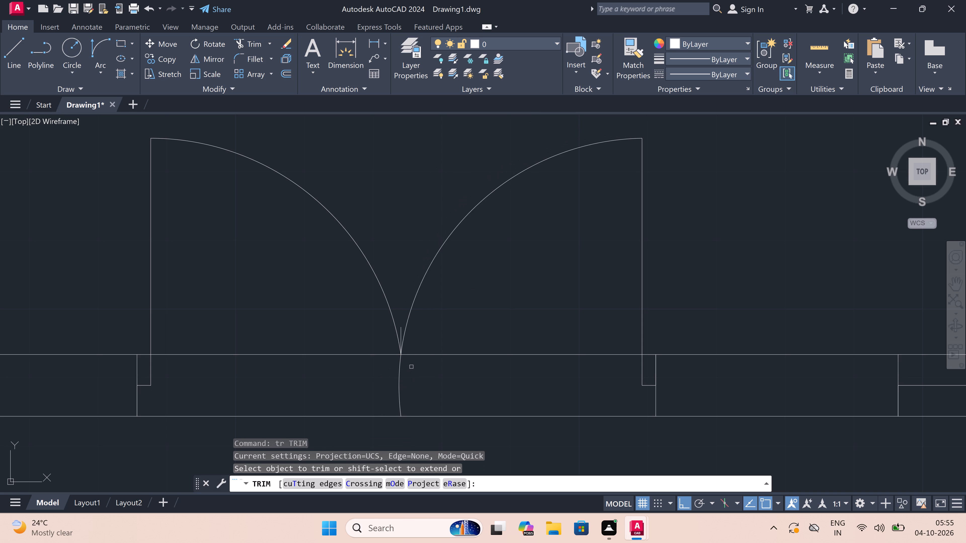
pyautogui.click(437, 317)
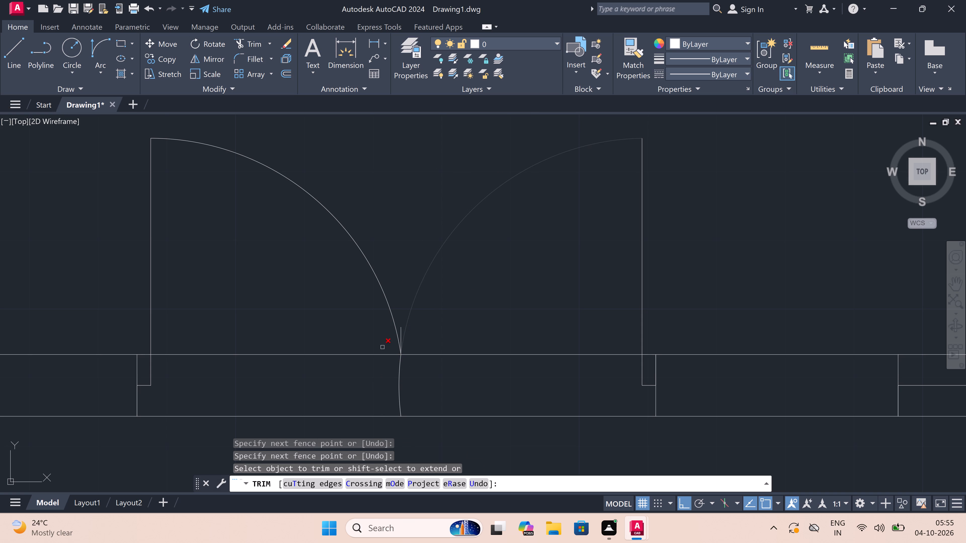
pyautogui.scroll(3, 398, 341)
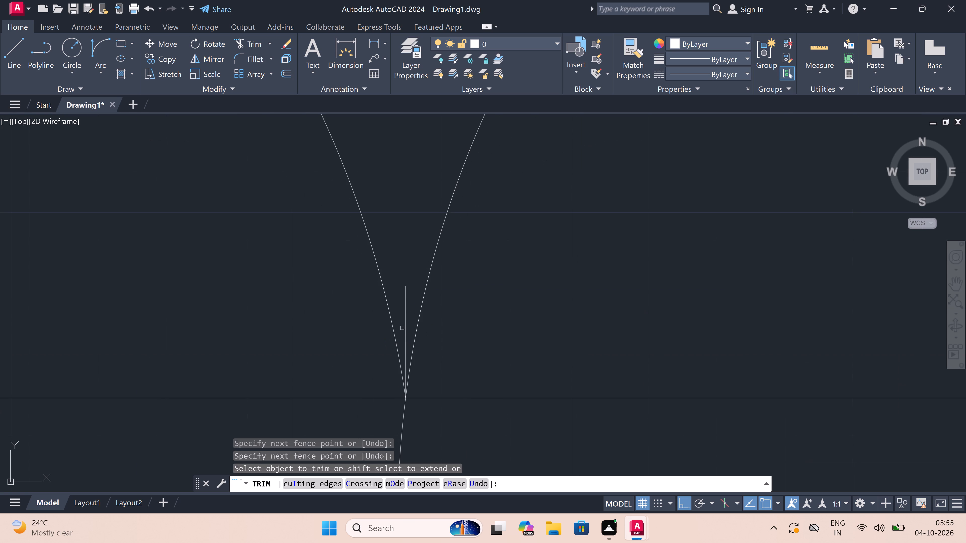
pyautogui.click(402, 323)
pyautogui.click(409, 305)
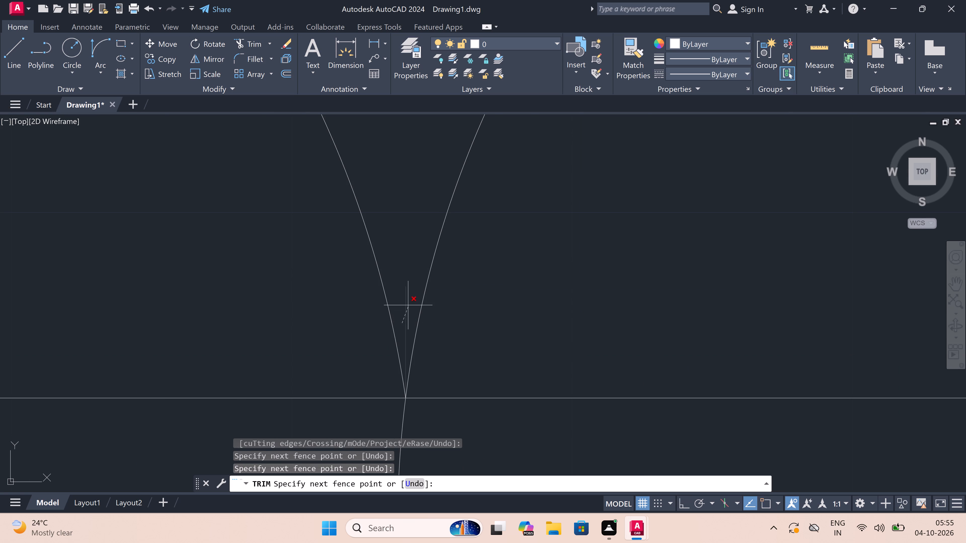
pyautogui.scroll(-4, 409, 305)
pyautogui.scroll(4, 406, 326)
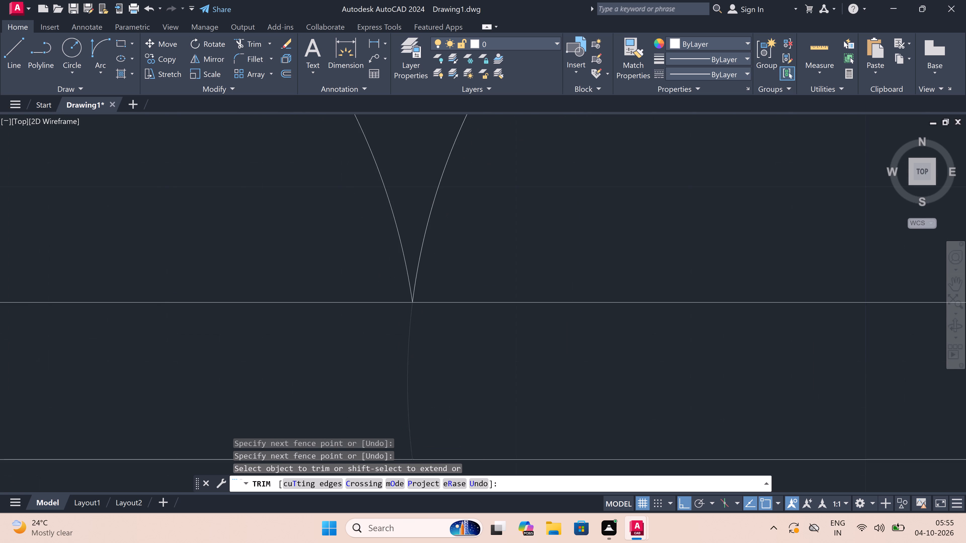
pyautogui.click(407, 322)
pyautogui.click(442, 321)
# Trim the south wall's upper and lower lines across the double door opening.
pyautogui.scroll(-2, 448, 291)
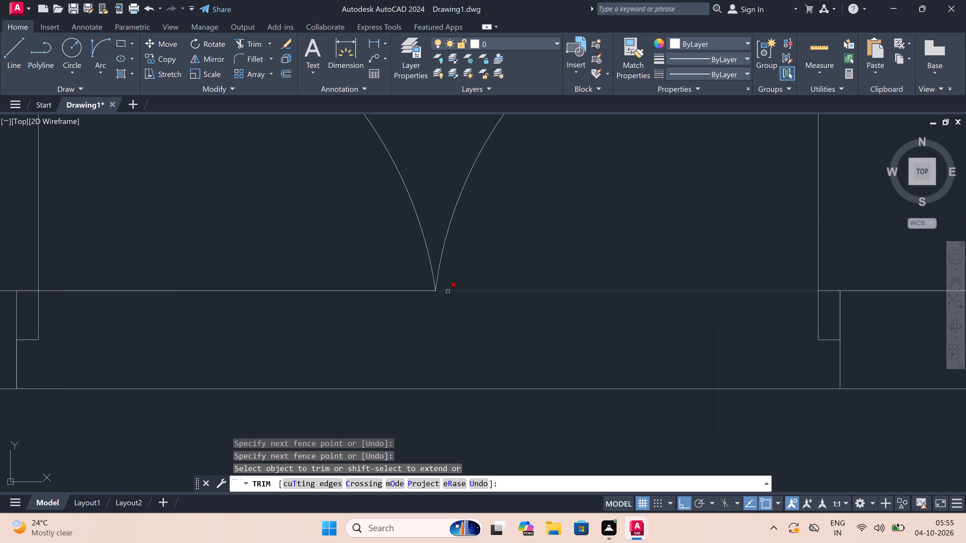
pyautogui.scroll(-6, 451, 279)
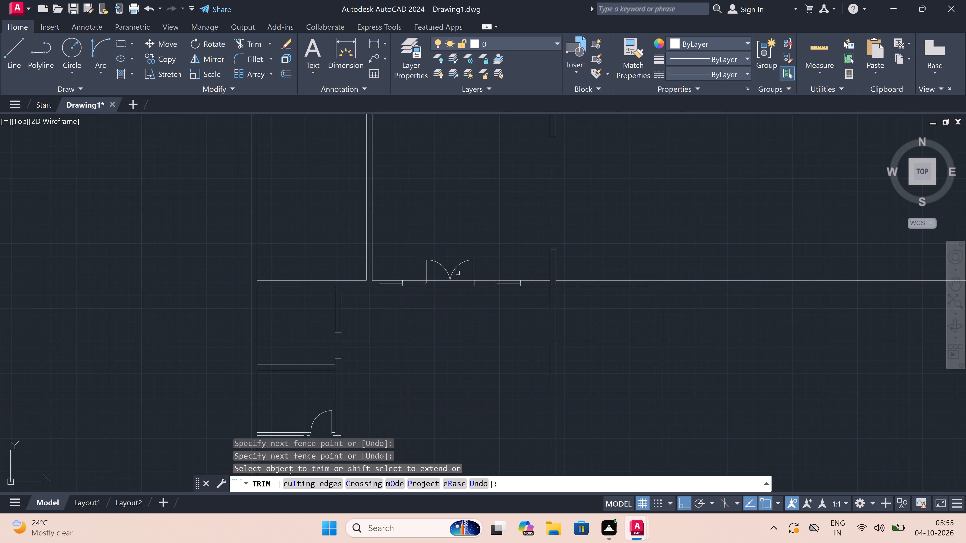
pyautogui.scroll(3, 458, 273)
pyautogui.click(458, 273)
pyautogui.click(460, 327)
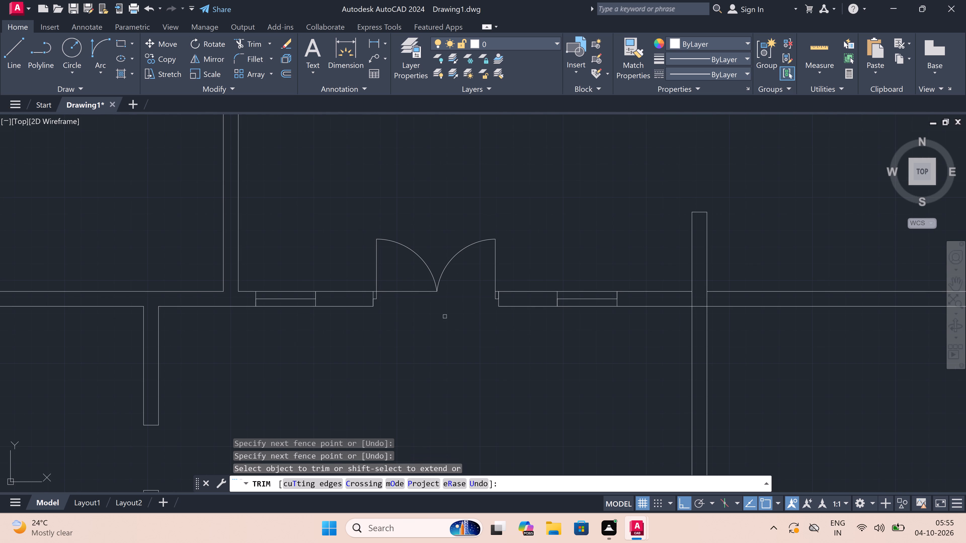
pyautogui.click(390, 288)
pyautogui.click(404, 321)
pyautogui.scroll(-2, 419, 301)
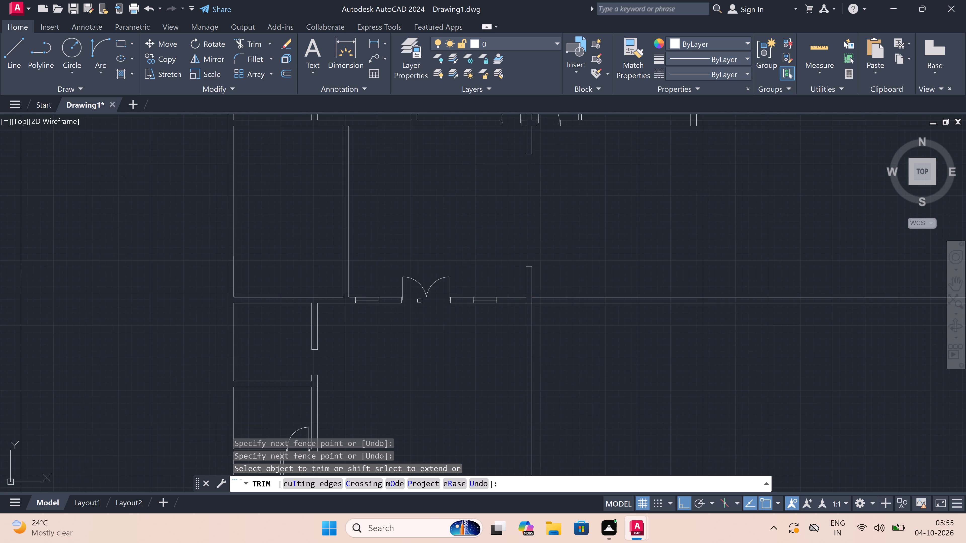
pyautogui.press('Escape')
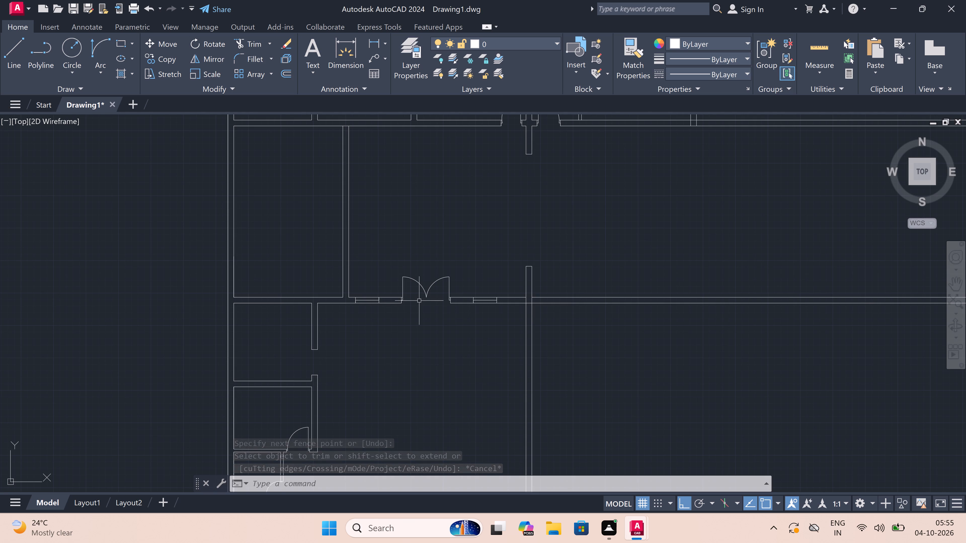
# Trim the north-south wall's lines where they cross the south wall, east of the double door and window.
pyautogui.scroll(-2, 419, 301)
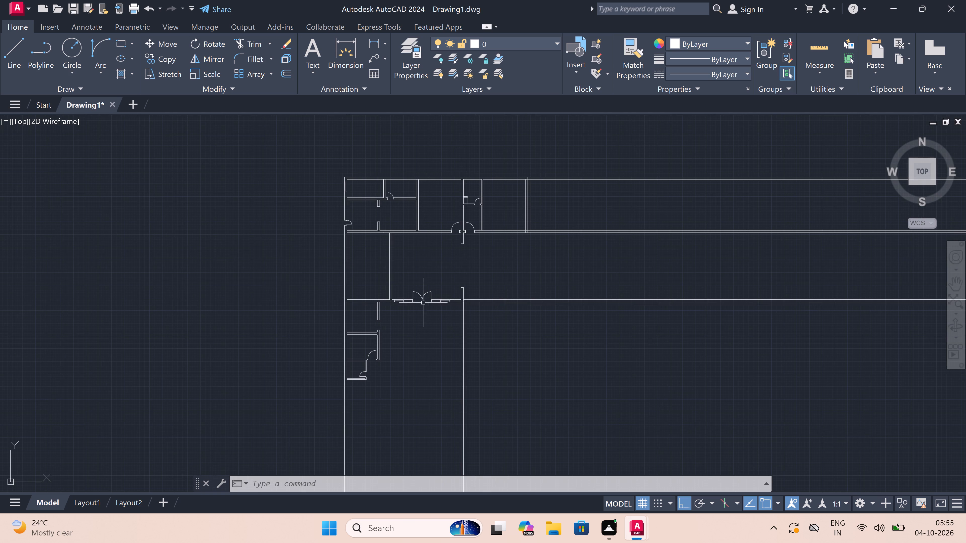
pyautogui.scroll(3, 454, 303)
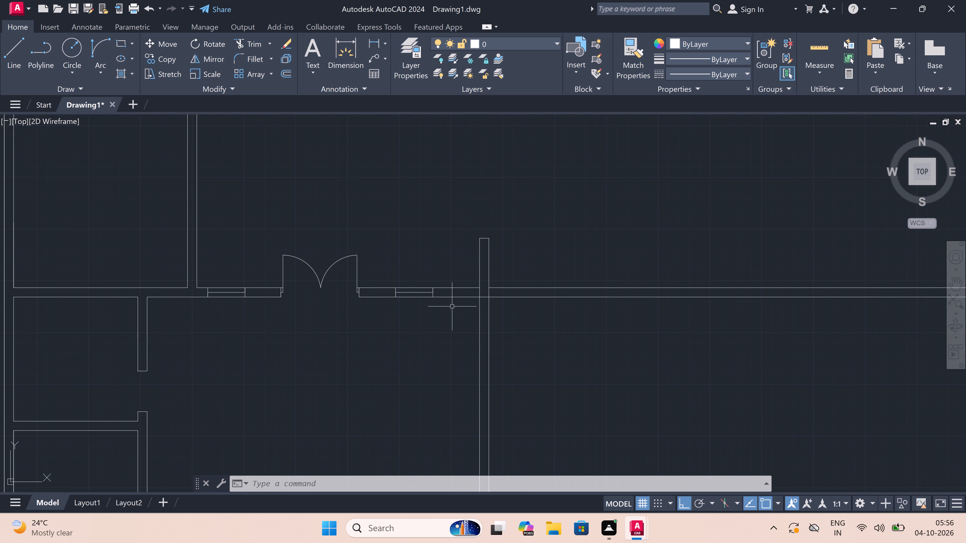
pyautogui.write('tr')
pyautogui.press('space')
pyautogui.scroll(3, 472, 287)
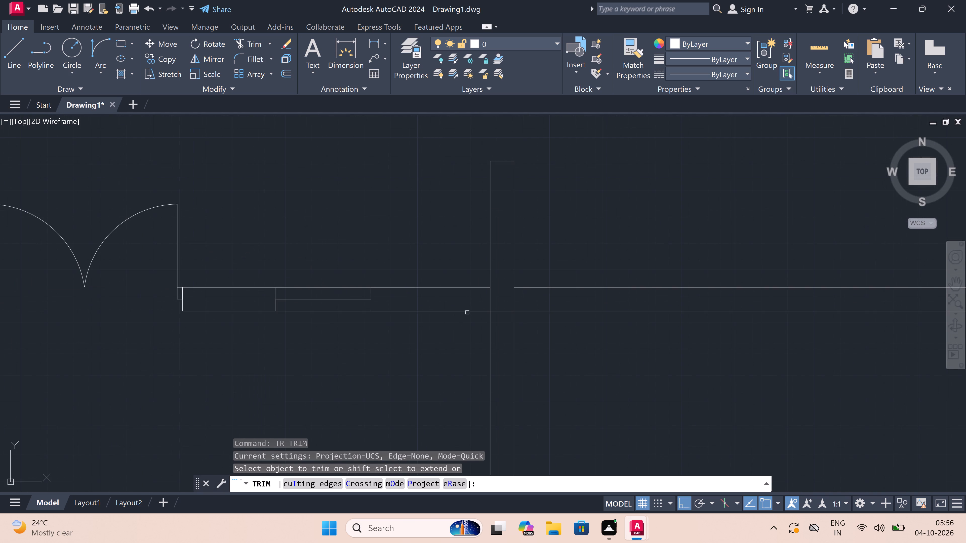
pyautogui.click(452, 297)
pyautogui.click(525, 294)
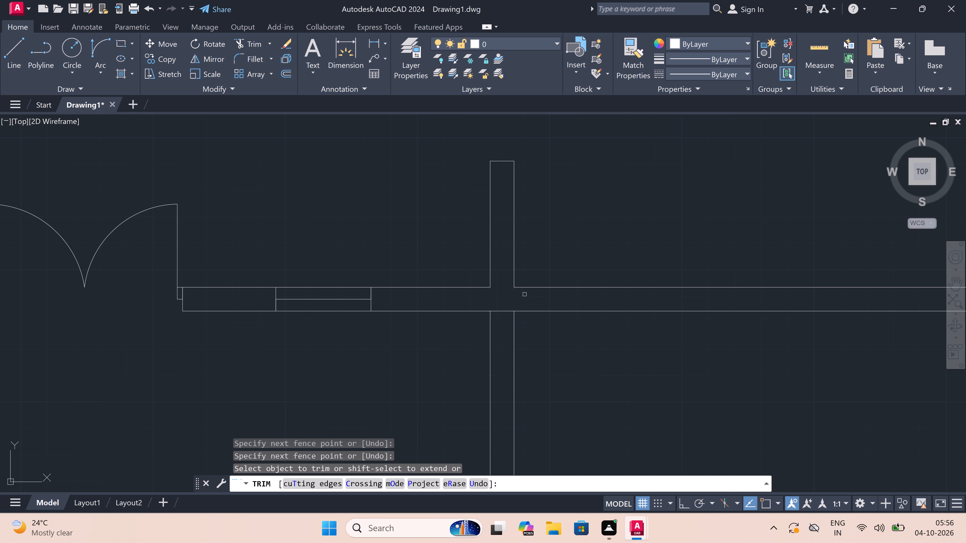
pyautogui.scroll(-5, 428, 290)
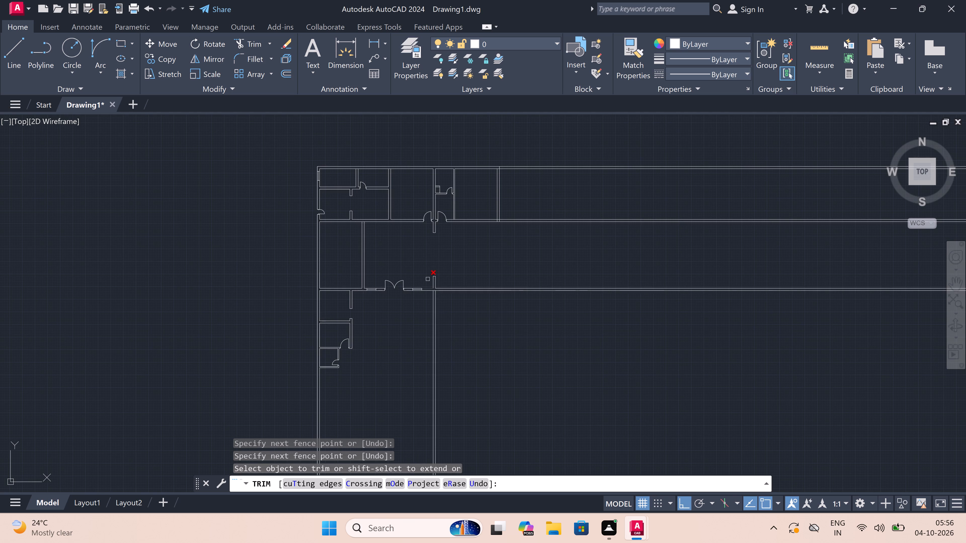
pyautogui.scroll(2, 429, 274)
pyautogui.press('Escape')
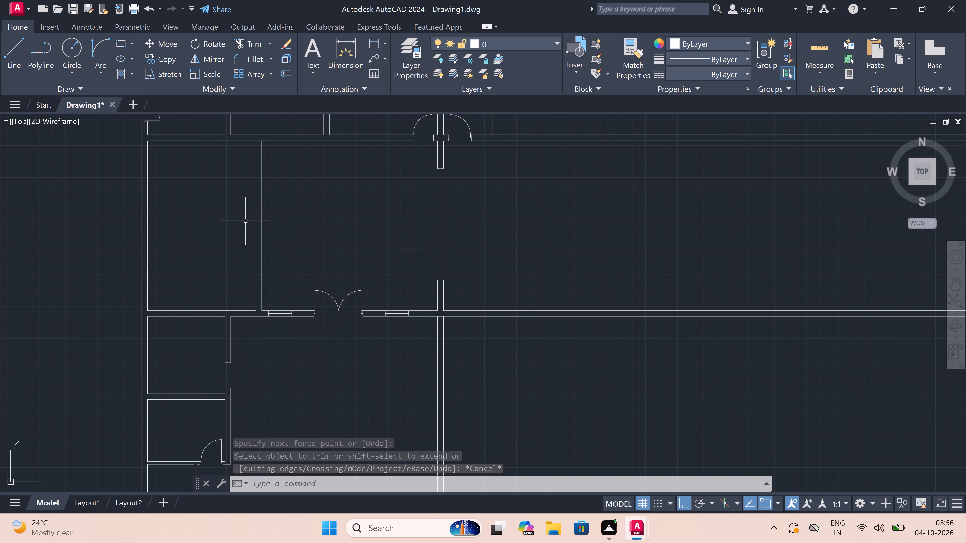
# Draw two short lines across the partition wall northwest of the double door to mark the ends of an opening.
pyautogui.scroll(2, 218, 216)
pyautogui.scroll(-5, 246, 217)
pyautogui.scroll(3, 217, 212)
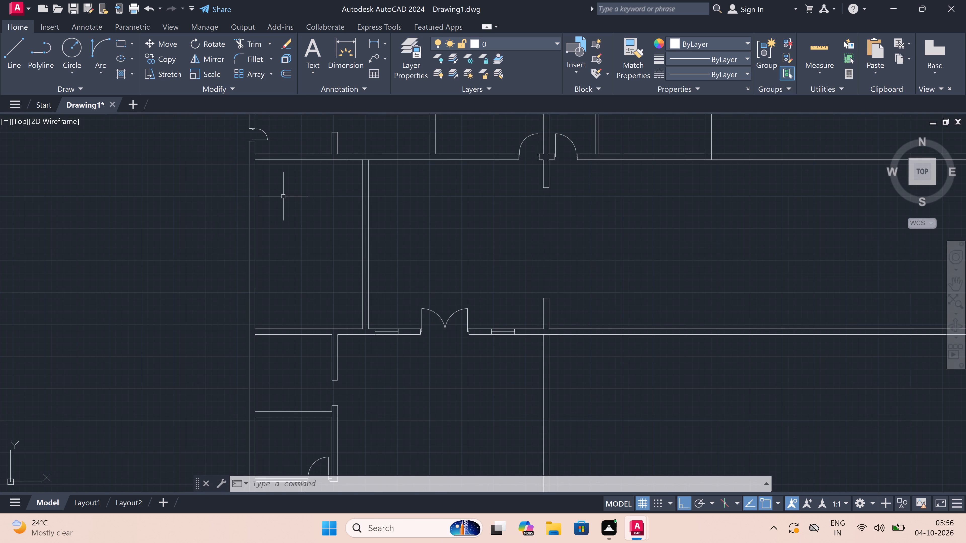
pyautogui.press('l')
pyautogui.press('space')
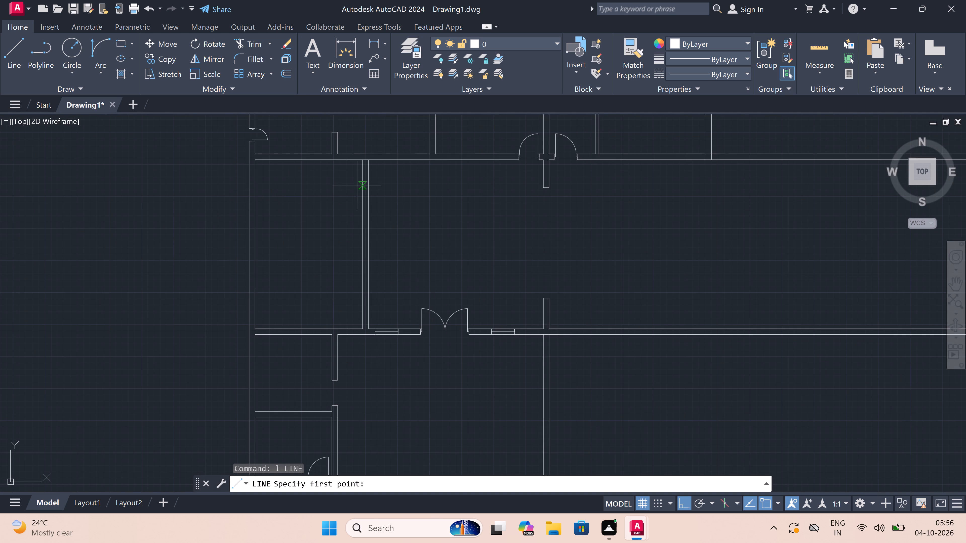
pyautogui.click(362, 207)
pyautogui.scroll(3, 367, 207)
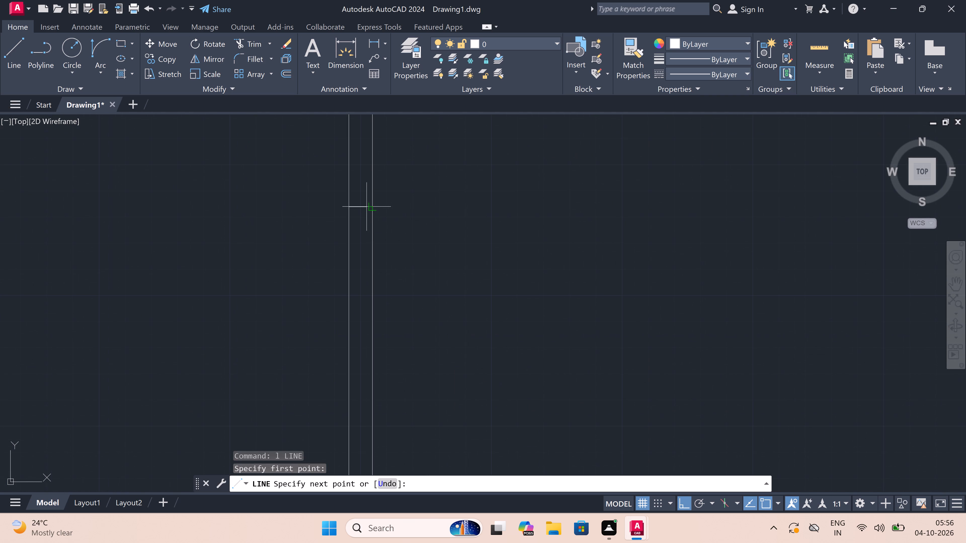
pyautogui.click(375, 209)
pyautogui.press('Escape')
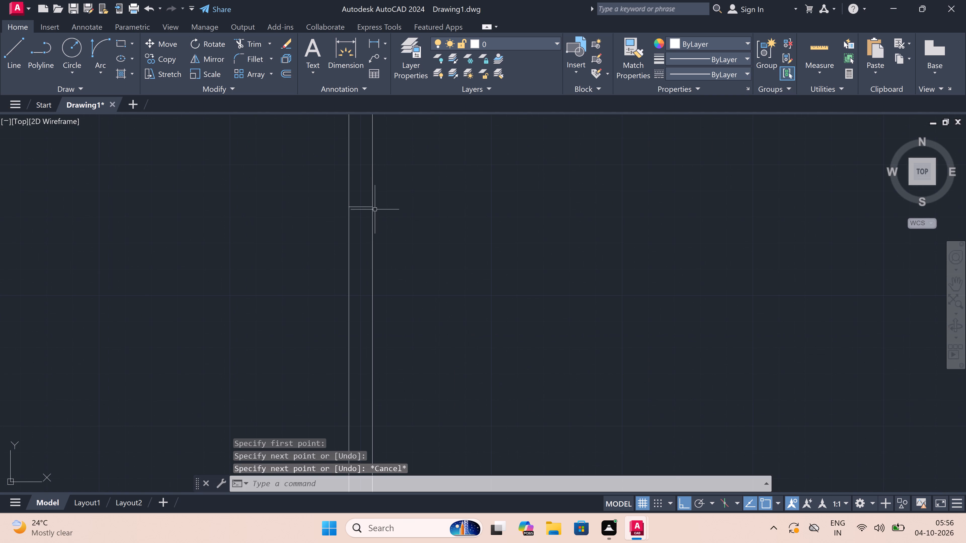
pyautogui.scroll(-2, 375, 209)
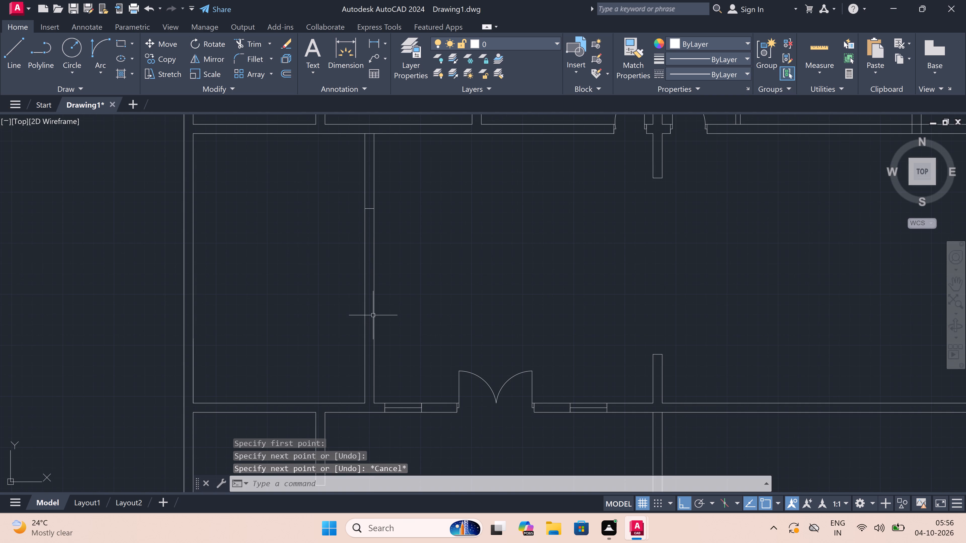
pyautogui.press('space')
pyautogui.click(373, 325)
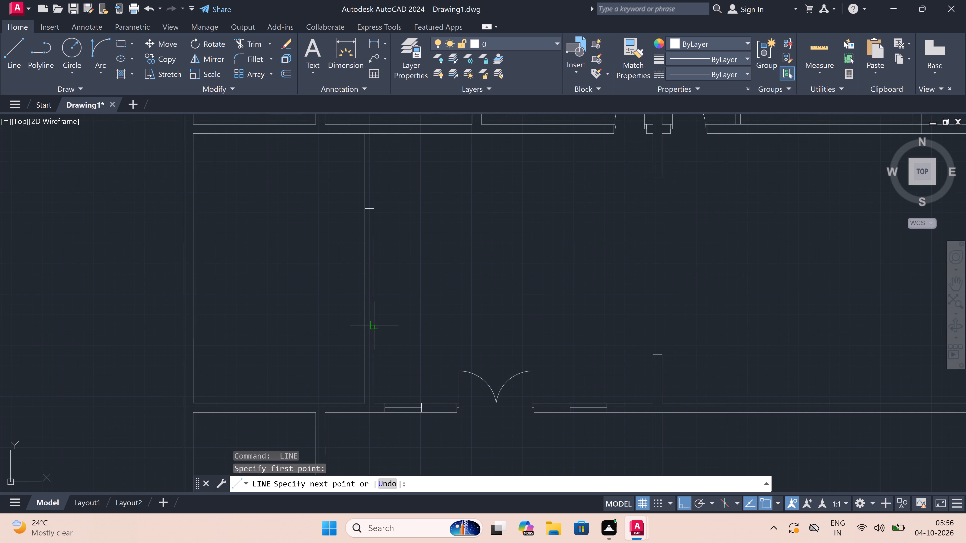
pyautogui.click(361, 327)
pyautogui.press('Escape')
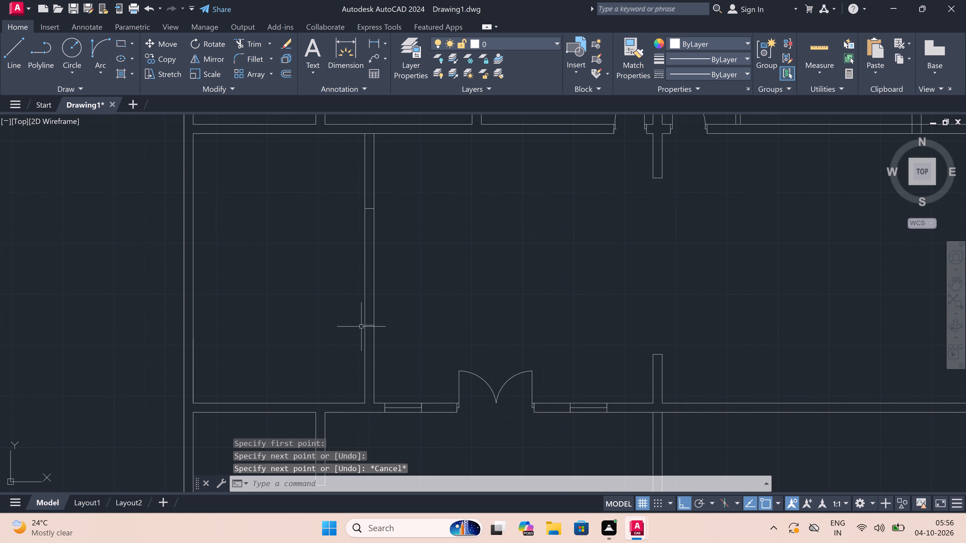
# Draw an L-shaped line in the western room, from the partition's west face about 11'-9" west, turning north to the room's north wall.
pyautogui.press('space')
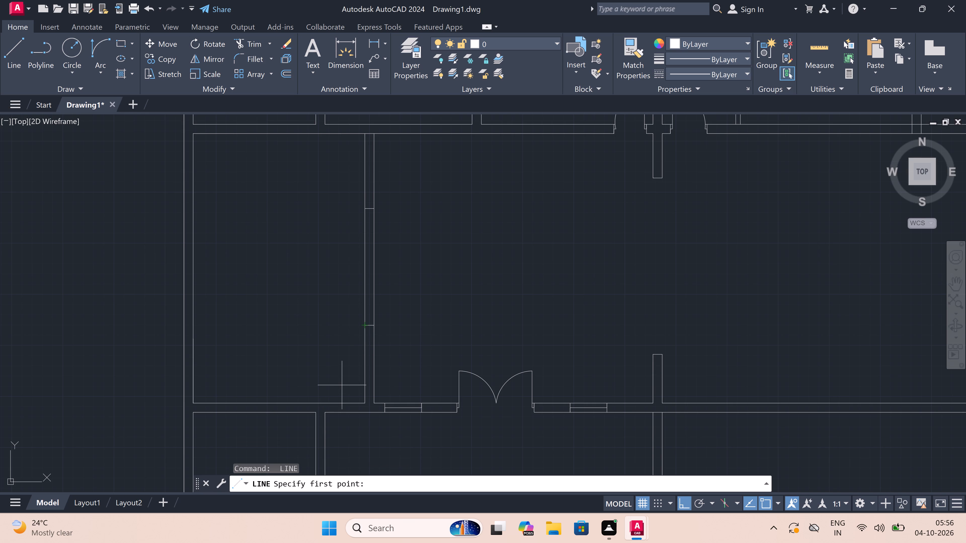
pyautogui.click(363, 364)
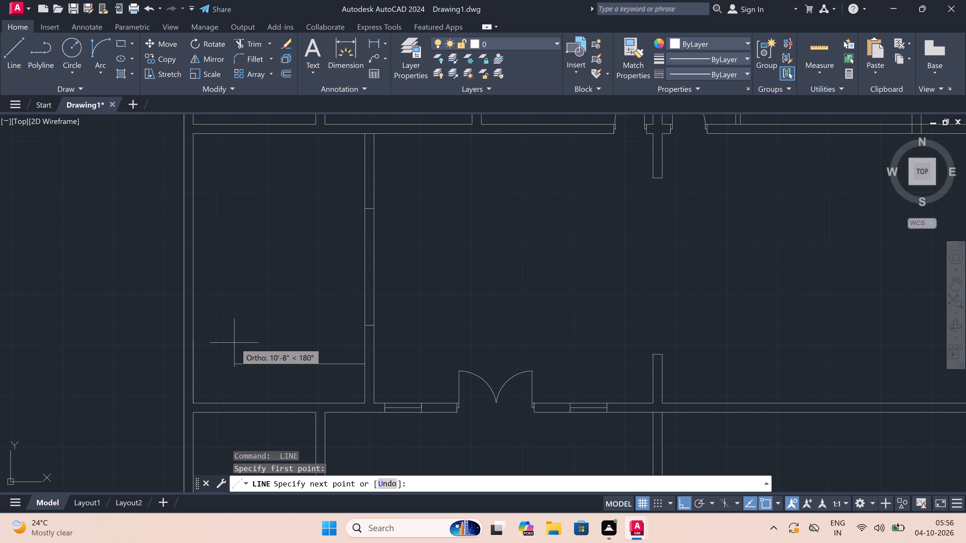
pyautogui.press('Escape')
pyautogui.press('space')
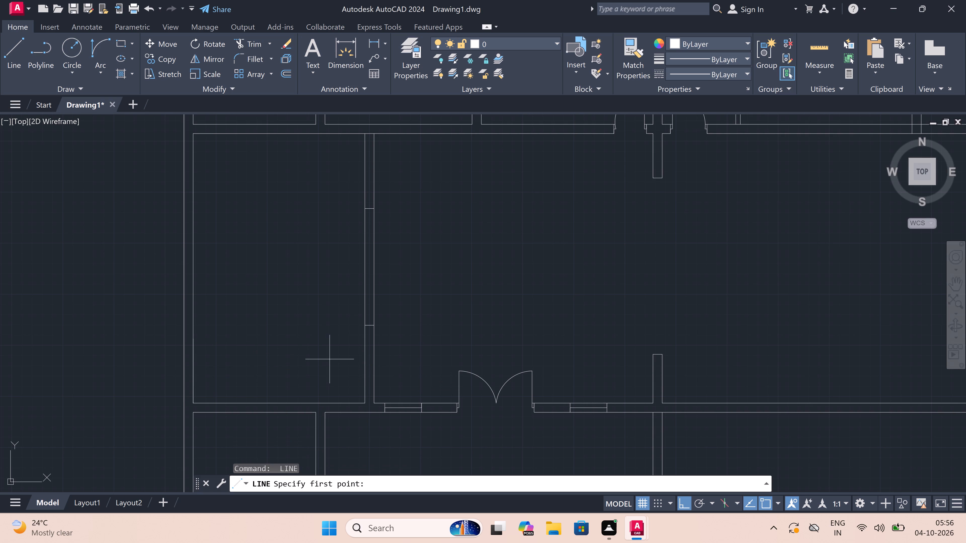
pyautogui.doubleClick(360, 368)
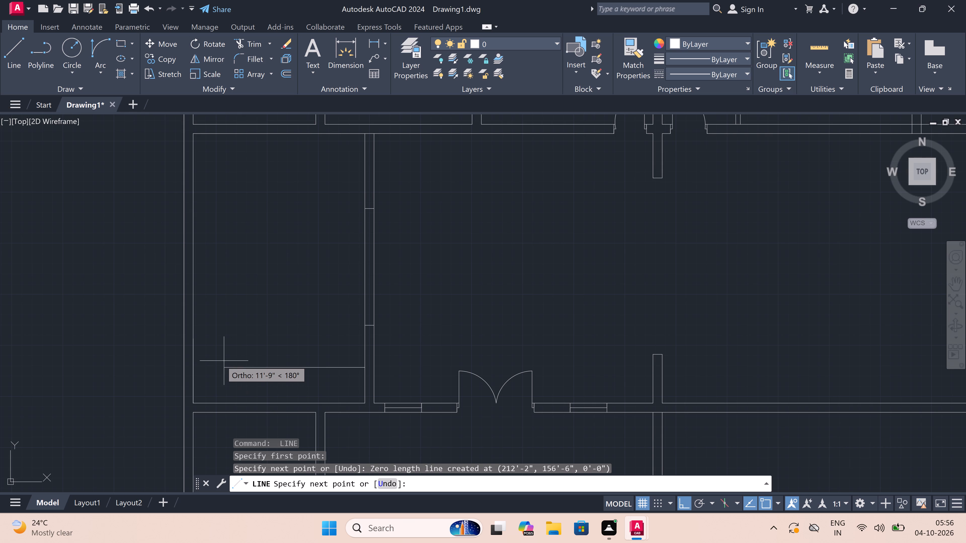
pyautogui.click(225, 362)
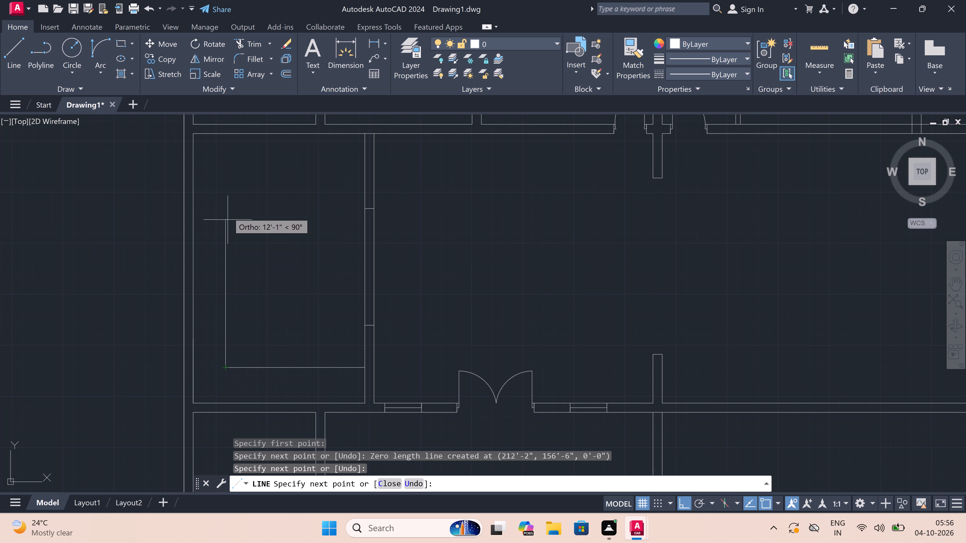
pyautogui.click(222, 135)
pyautogui.press('Escape')
# Trim the partition wall's two lines between the opening's end lines.
pyautogui.press('t')
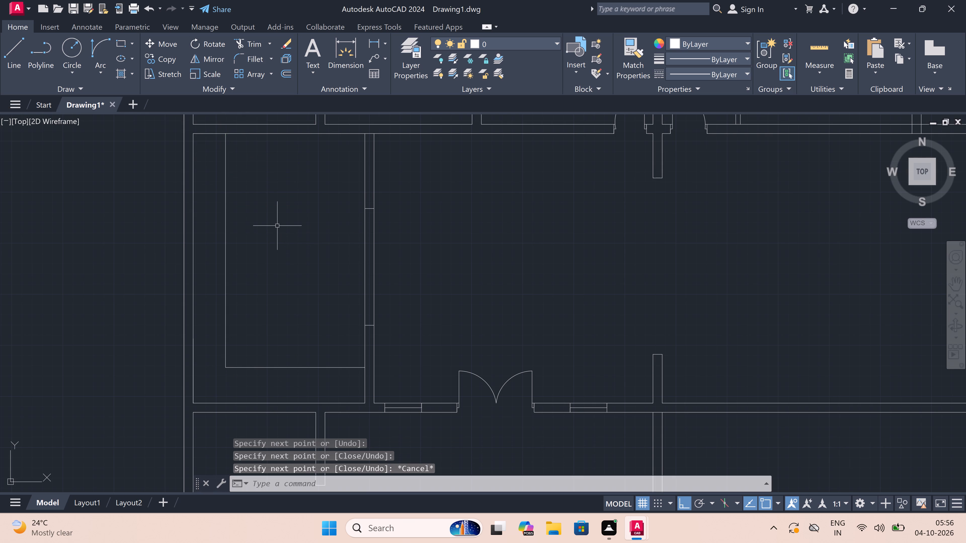
pyautogui.press('r')
pyautogui.press('space')
pyautogui.click(383, 269)
pyautogui.click(333, 264)
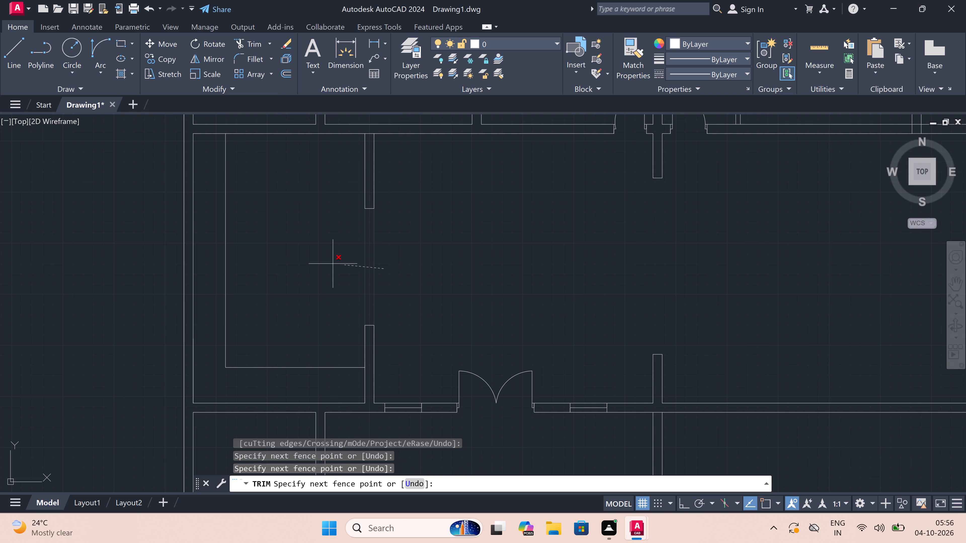
# Trim the north wall's line between the western partition's two faces to open their junction.
pyautogui.scroll(3, 368, 129)
pyautogui.click(368, 129)
pyautogui.click(377, 167)
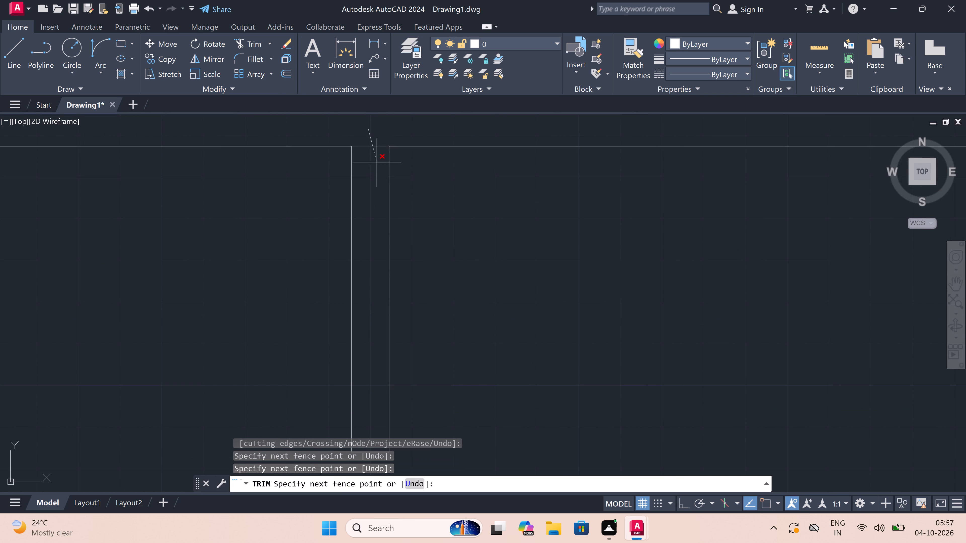
pyautogui.scroll(-6, 377, 167)
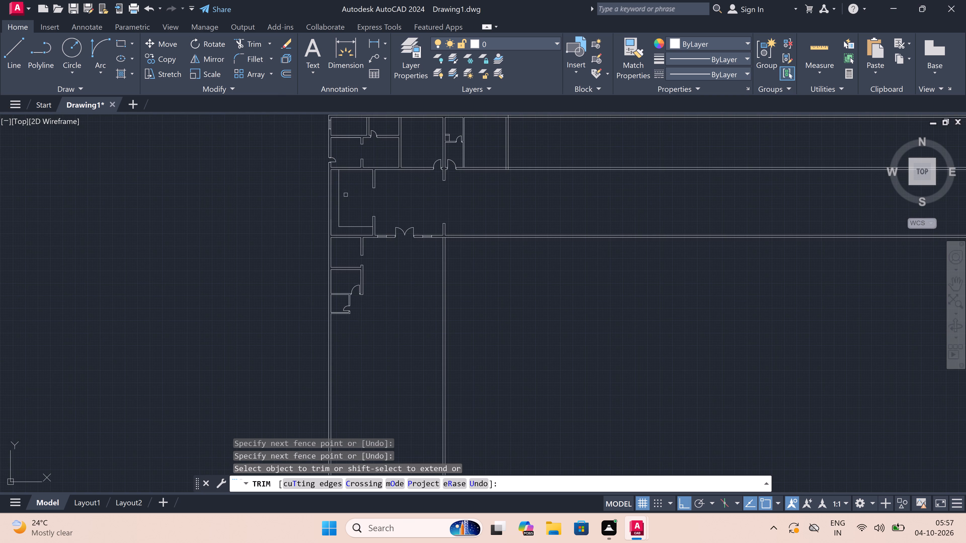
pyautogui.press('Escape')
# Erase the two long north-south wall lines running south from the south wall, east of the double door.
pyautogui.scroll(3, 402, 167)
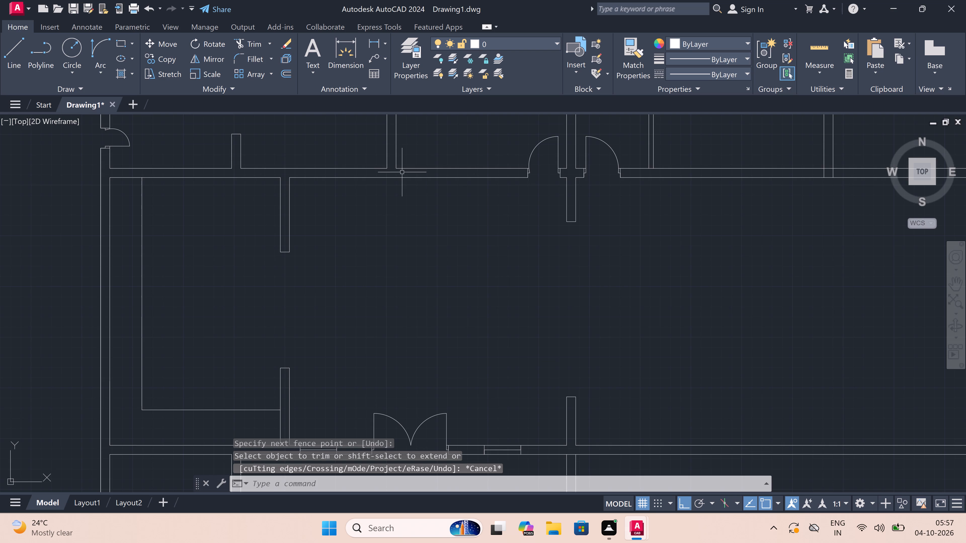
pyautogui.scroll(-3, 384, 212)
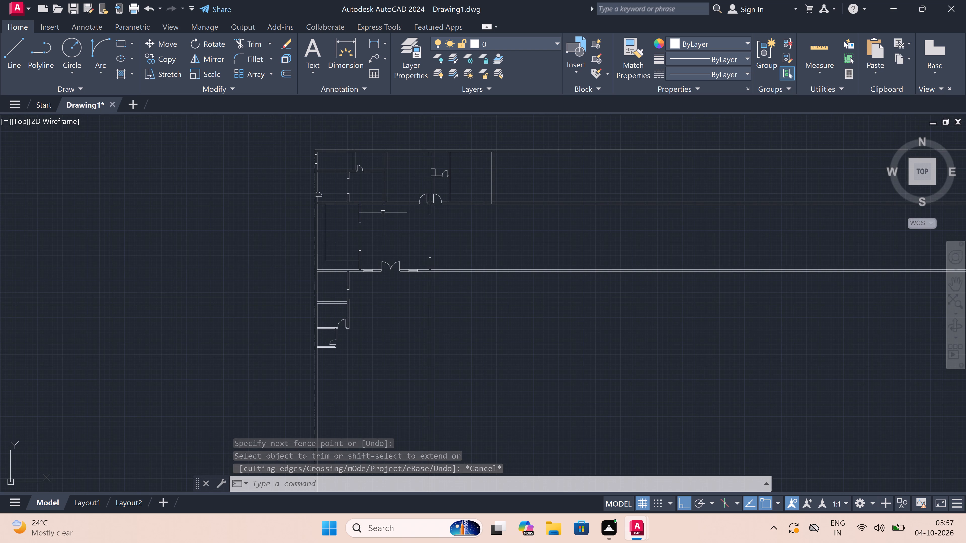
pyautogui.scroll(-1, 383, 212)
pyautogui.scroll(3, 420, 212)
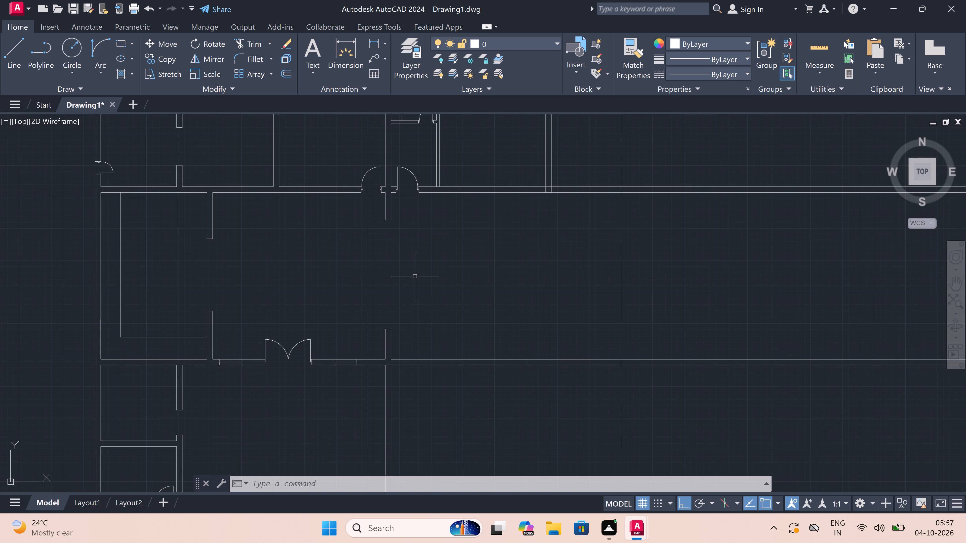
pyautogui.scroll(-2, 413, 274)
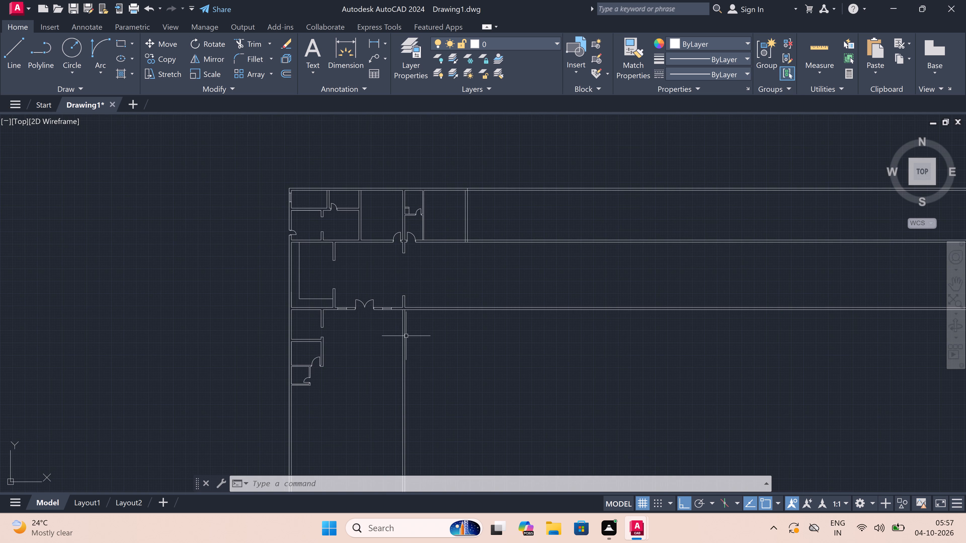
pyautogui.click(411, 341)
pyautogui.click(382, 365)
pyautogui.scroll(2, 383, 349)
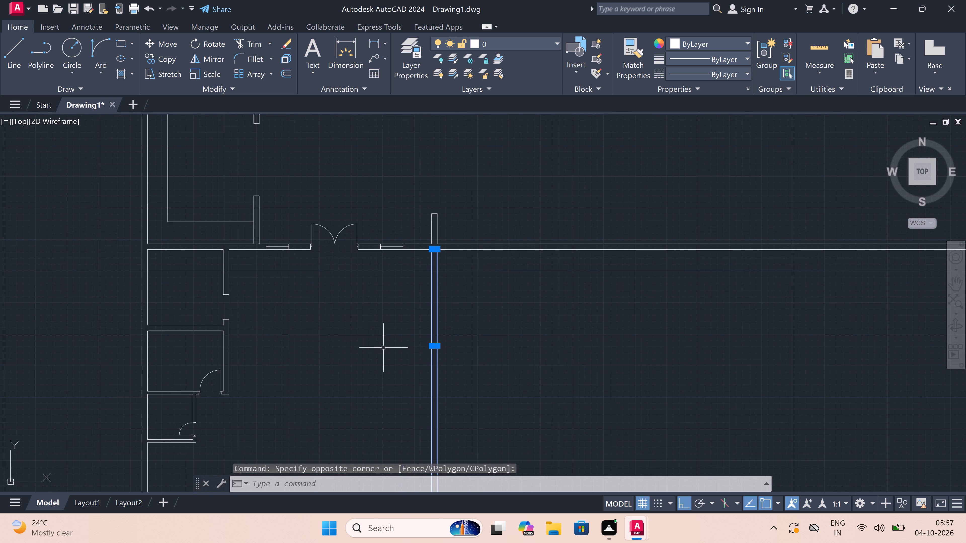
pyautogui.press('Delete')
pyautogui.scroll(-2, 413, 279)
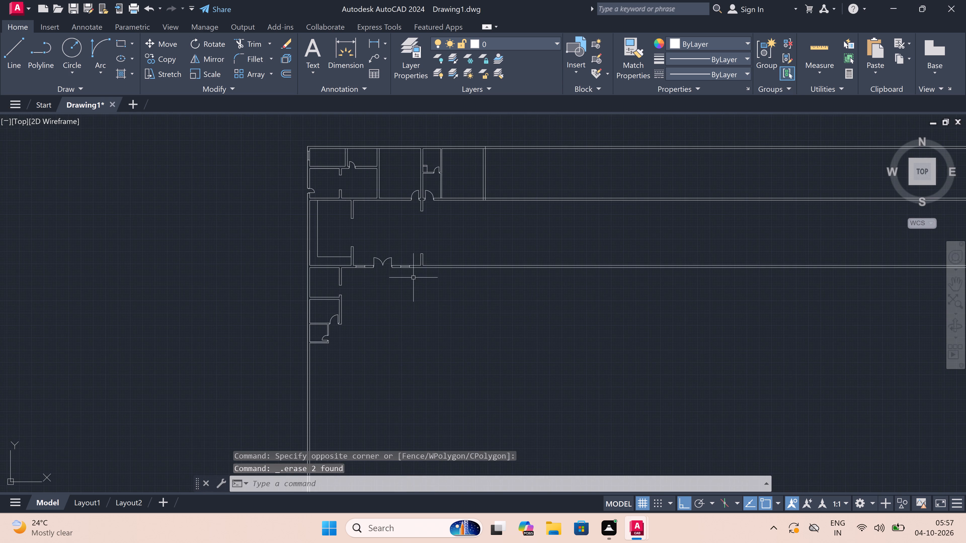
# Draw a 22' line east along the south wall's inner face from the base of the wall stub east of the double door.
pyautogui.scroll(2, 454, 211)
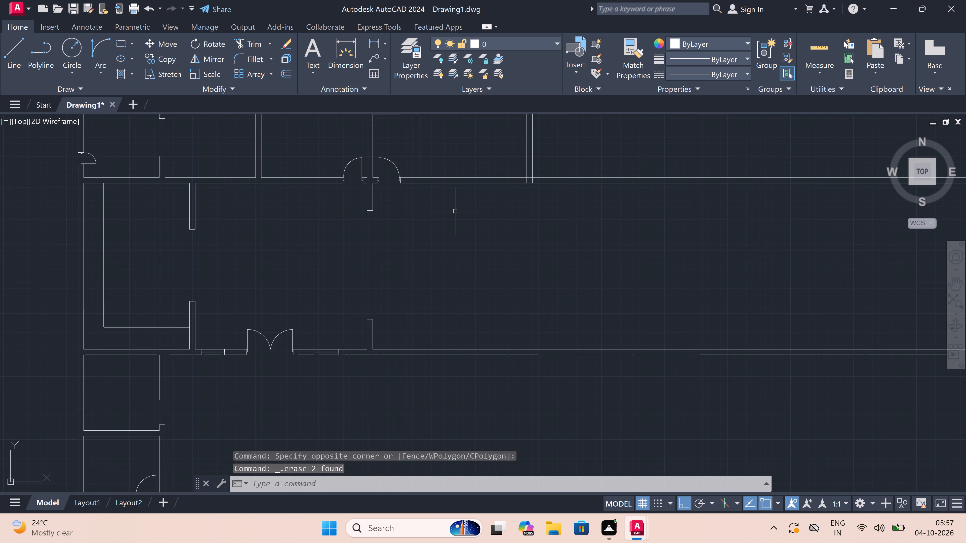
pyautogui.press('l')
pyautogui.press('space')
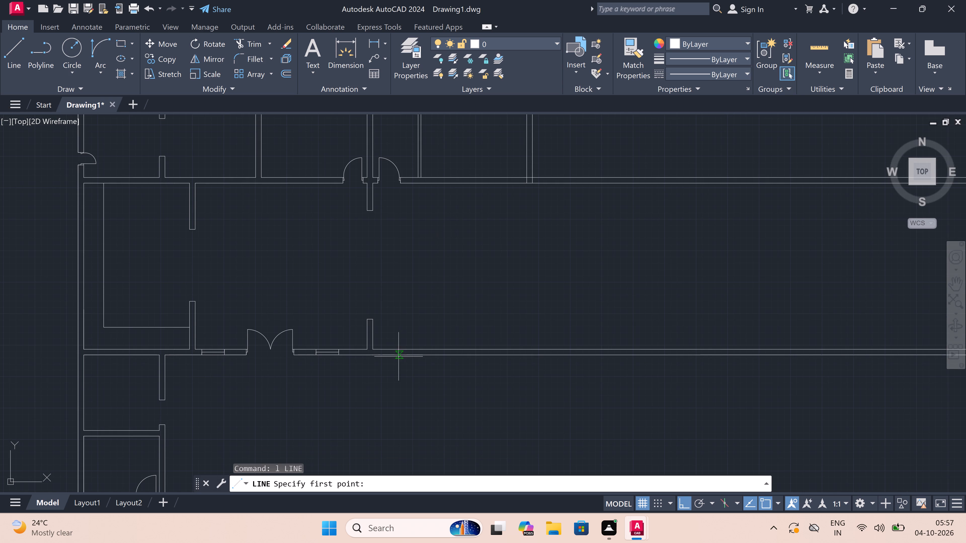
pyautogui.click(374, 349)
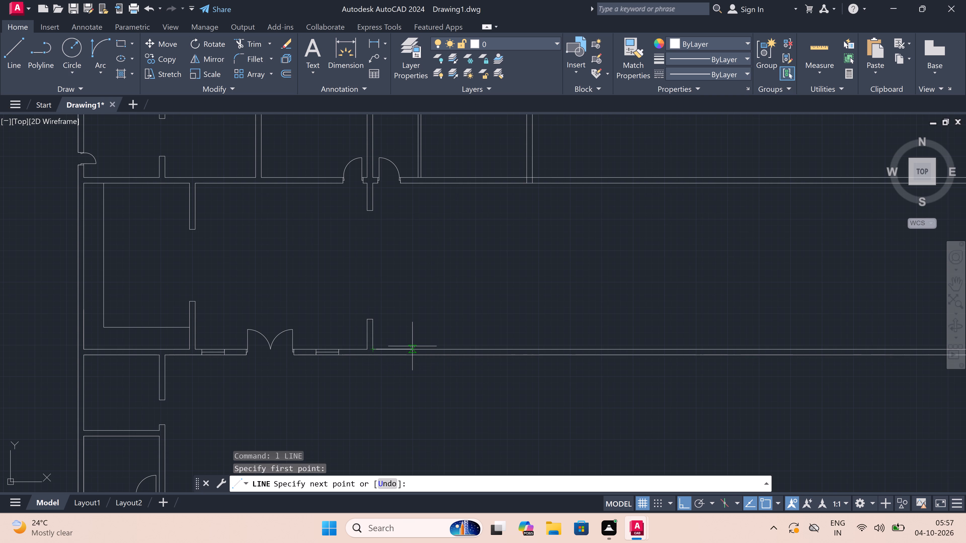
pyautogui.write("22'")
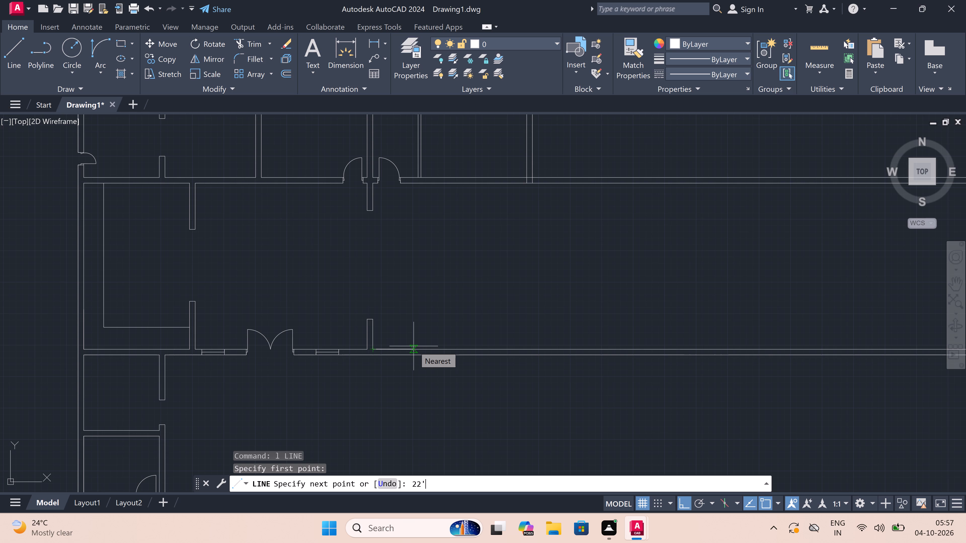
pyautogui.press('space')
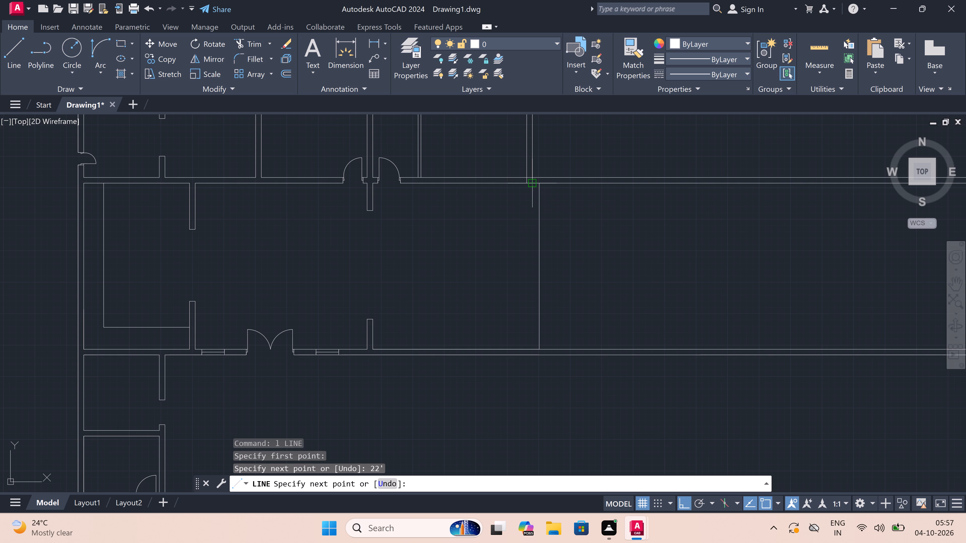
pyautogui.scroll(-4, 534, 186)
pyautogui.scroll(4, 534, 182)
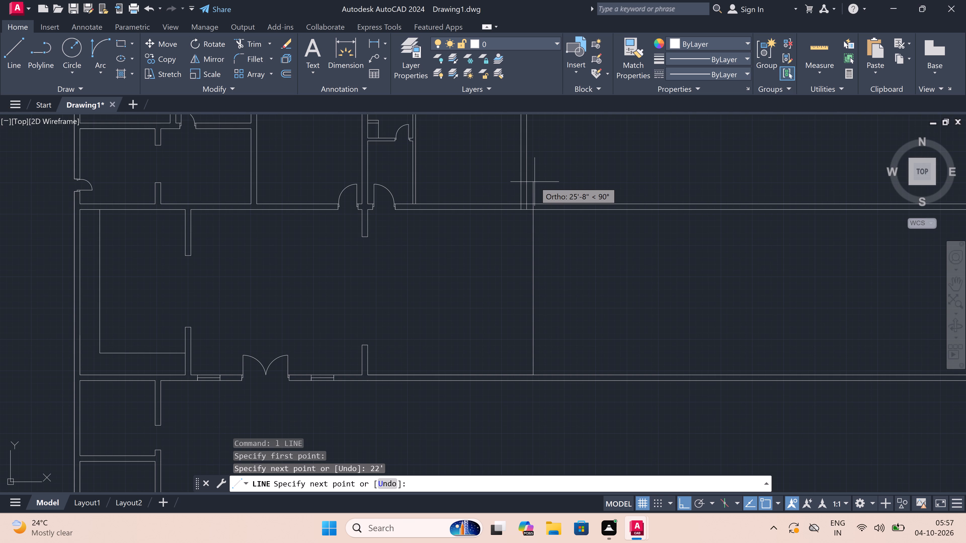
pyautogui.press('Escape')
# Extend the northeastern room's two east wall lines south to the south wall.
pyautogui.write('ex')
pyautogui.press('space')
pyautogui.click(537, 165)
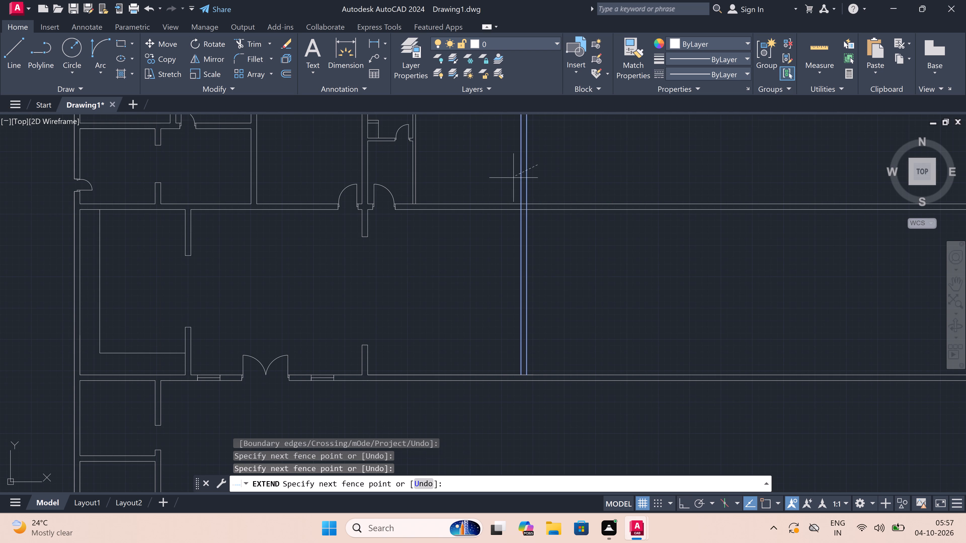
pyautogui.click(510, 177)
pyautogui.press('Escape')
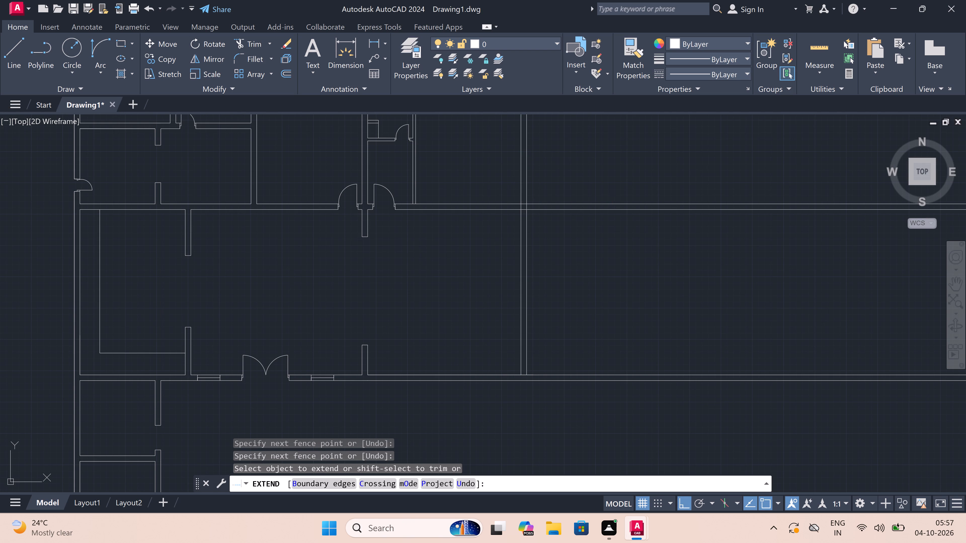
# Trim the overlapping lines where the extended east wall crosses the wall between the northern rooms and the hall.
pyautogui.press('t')
pyautogui.press('r')
pyautogui.press('space')
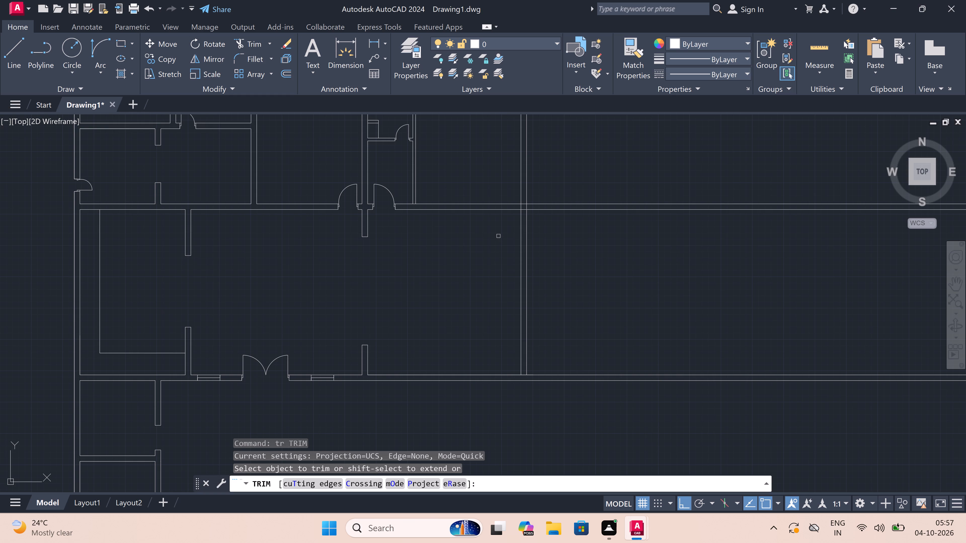
pyautogui.scroll(3, 522, 197)
pyautogui.click(525, 194)
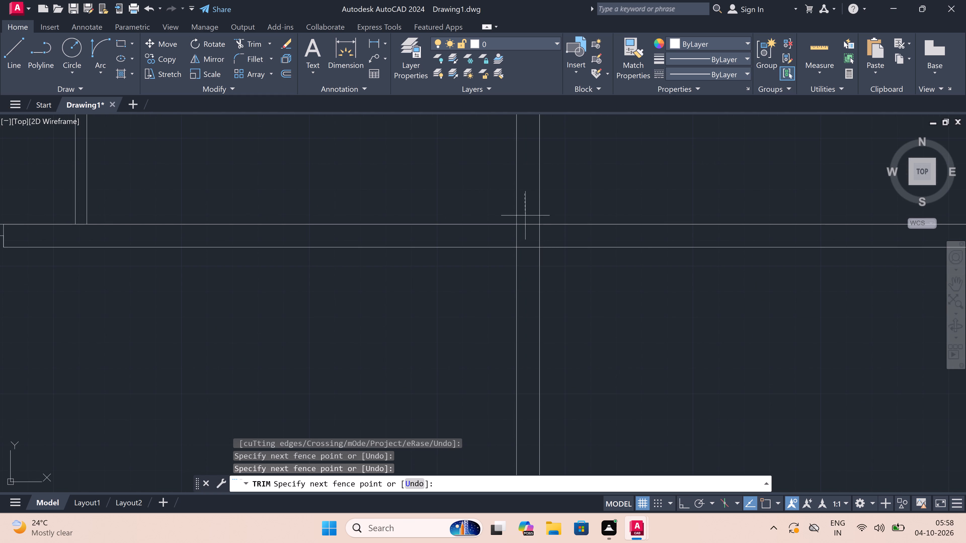
pyautogui.click(527, 282)
pyautogui.doubleClick(516, 240)
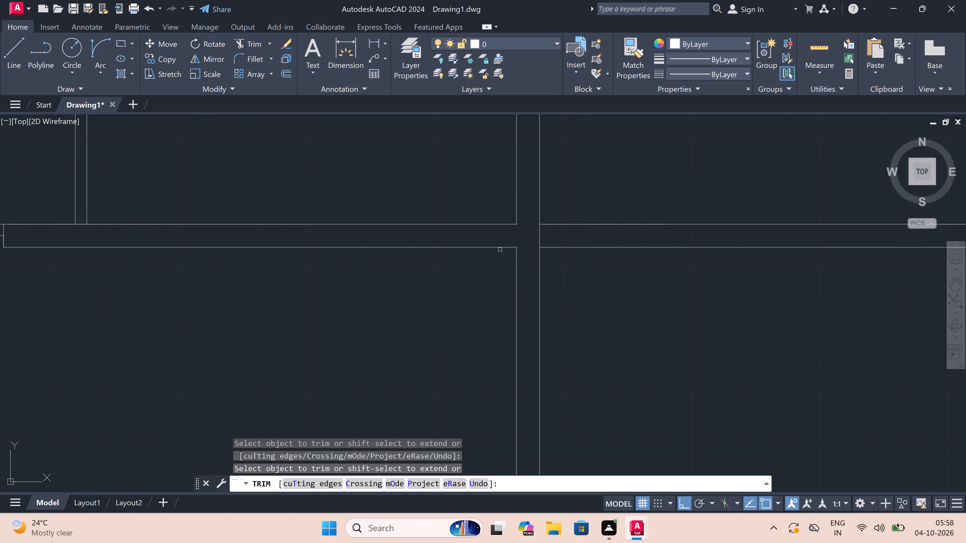
# Trim the north wall's and middle wall's lines extending east beyond the east wall's outer face.
pyautogui.scroll(-4, 493, 241)
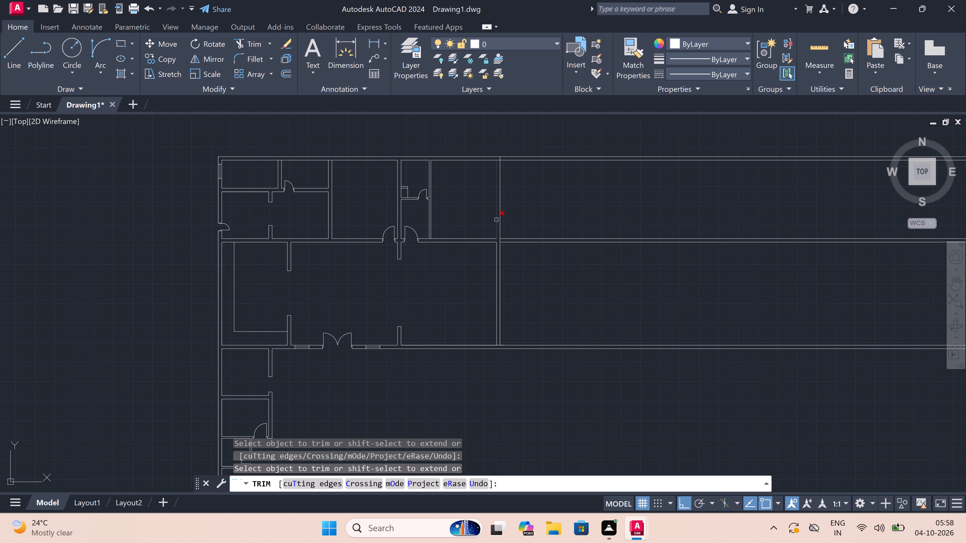
pyautogui.moveTo(526, 135); pyautogui.dragTo(527, 138)
pyautogui.click(527, 145)
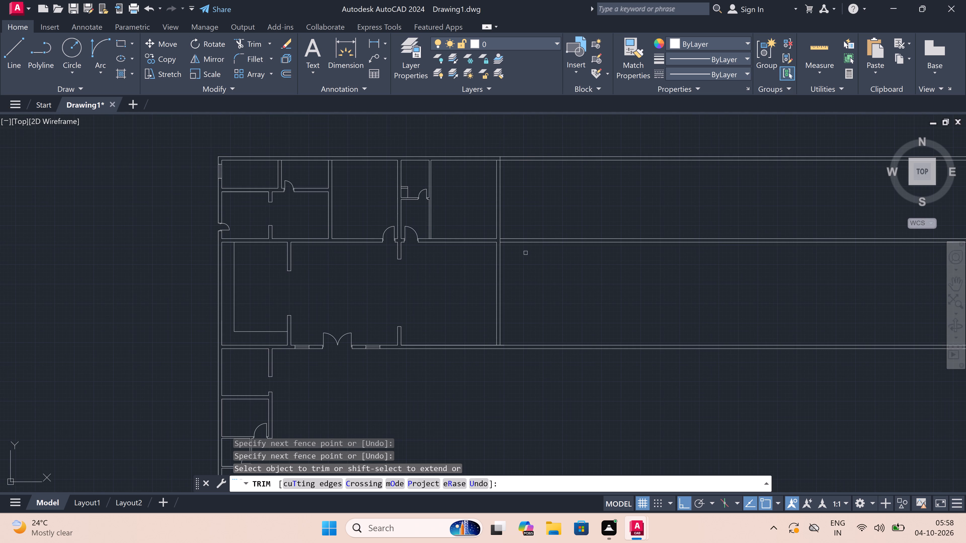
pyautogui.click(525, 253)
pyautogui.moveTo(525, 253); pyautogui.dragTo(523, 241)
pyautogui.tripleClick(516, 147)
pyautogui.scroll(3, 505, 158)
pyautogui.click(506, 157)
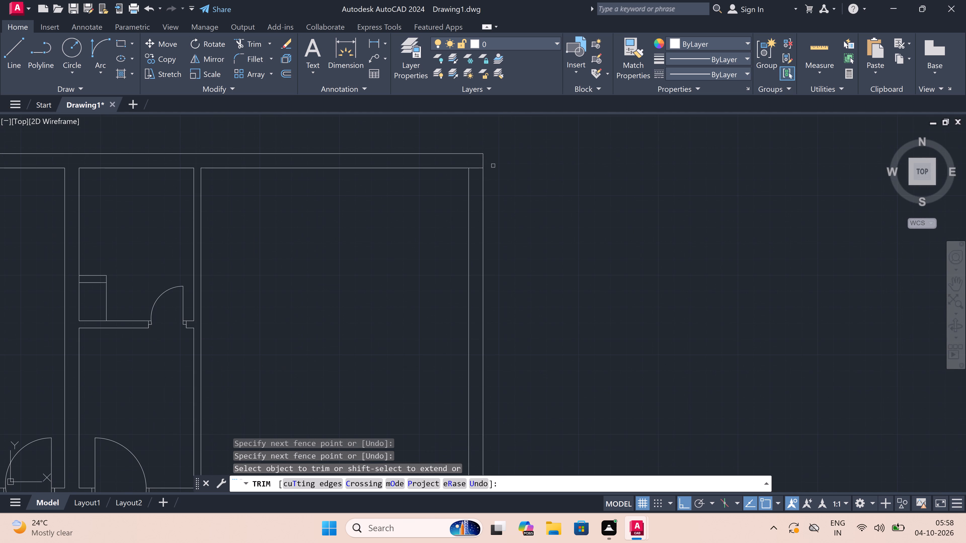
# Trim the inner line segments crossing inside the building's northeast wall corner.
pyautogui.scroll(2, 492, 166)
pyautogui.click(448, 168)
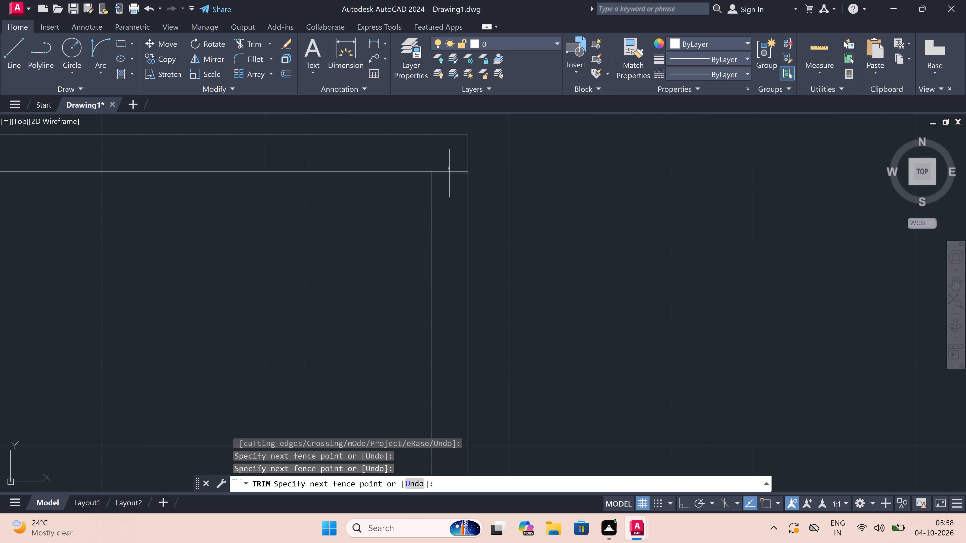
pyautogui.click(448, 193)
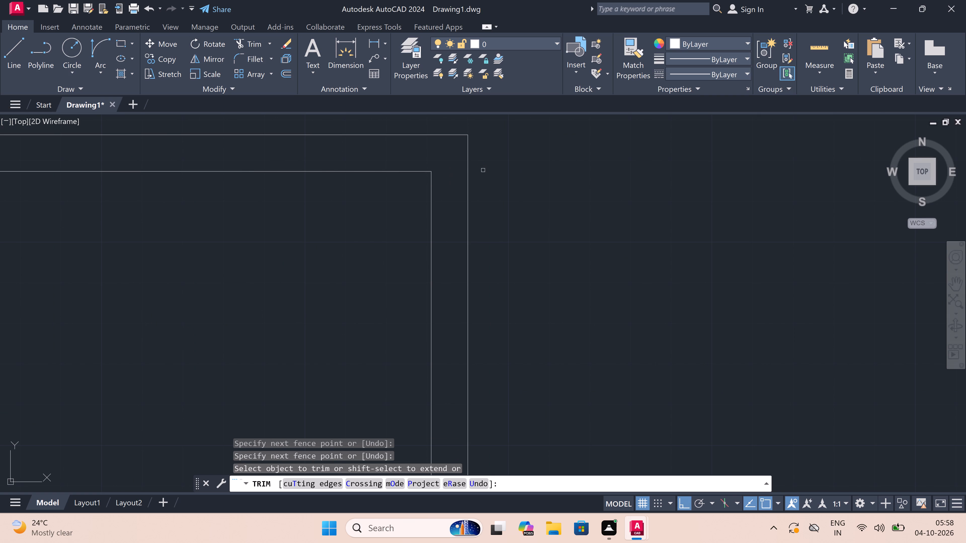
# Trim the middle wall's upper line between the thin partition's two faces, east of the single door.
pyautogui.scroll(-6, 483, 171)
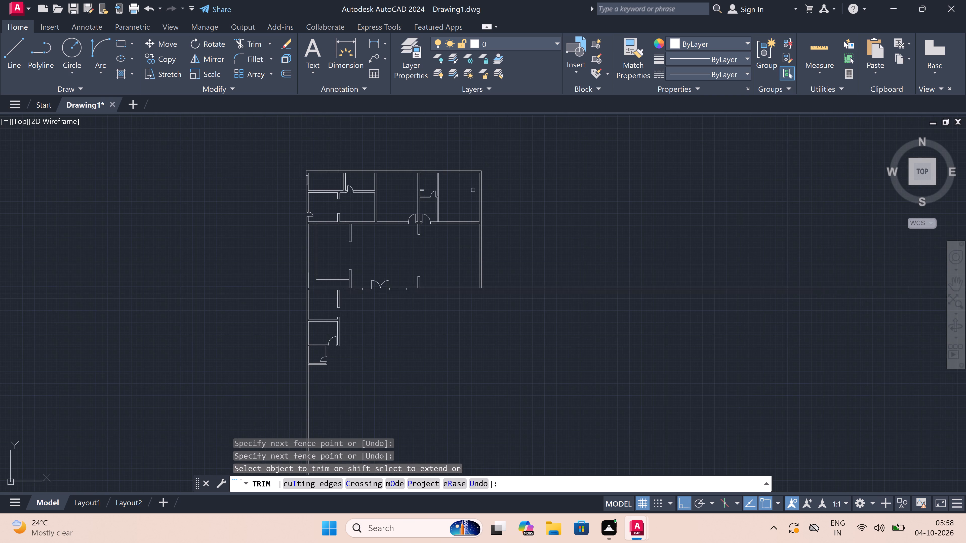
pyautogui.scroll(3, 446, 218)
pyautogui.scroll(3, 419, 226)
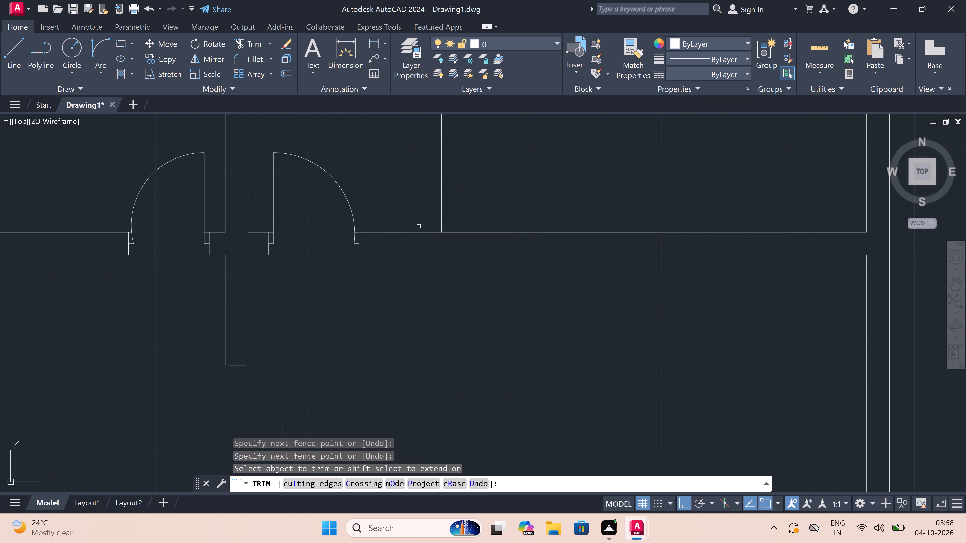
pyautogui.scroll(3, 447, 227)
pyautogui.click(411, 252)
pyautogui.click(407, 230)
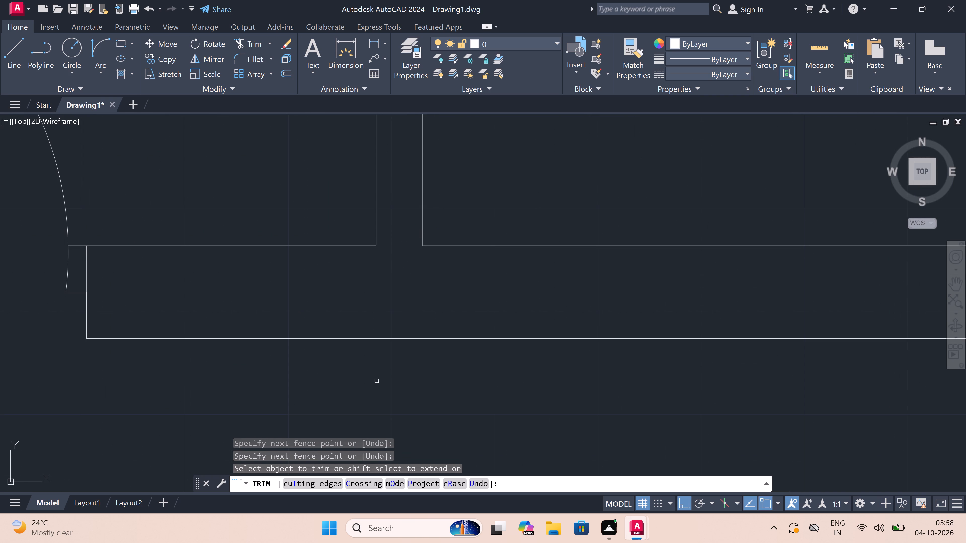
pyautogui.scroll(-4, 377, 383)
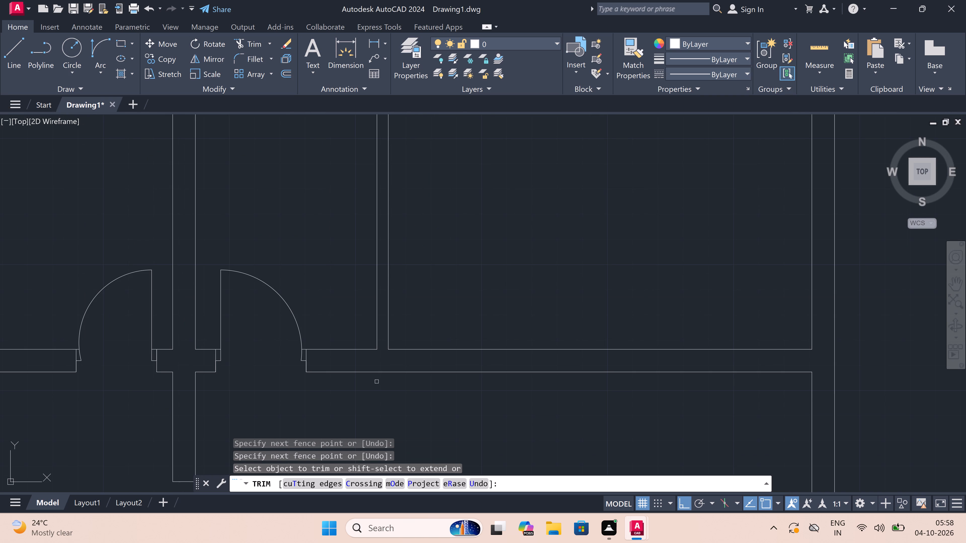
pyautogui.scroll(-3, 375, 378)
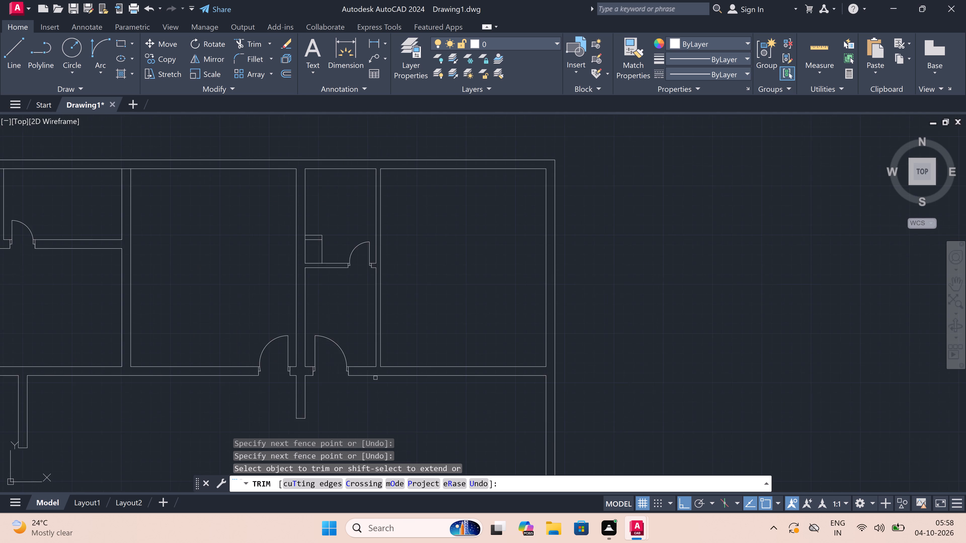
pyautogui.scroll(3, 365, 335)
pyautogui.scroll(-1, 365, 335)
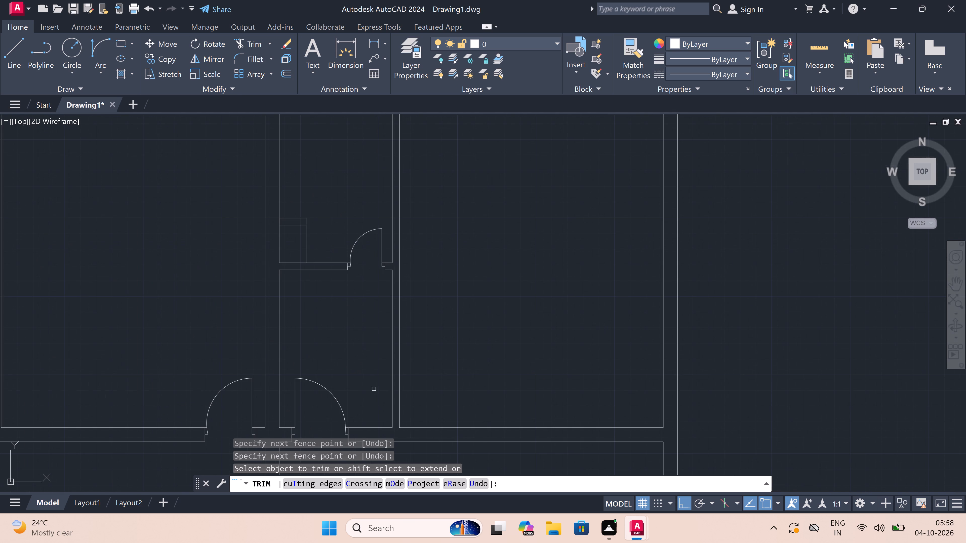
pyautogui.press('Escape')
# Draw two short lines across the thin partition west of the northeastern room to mark the ends of an opening.
pyautogui.scroll(-3, 377, 352)
pyautogui.scroll(3, 377, 365)
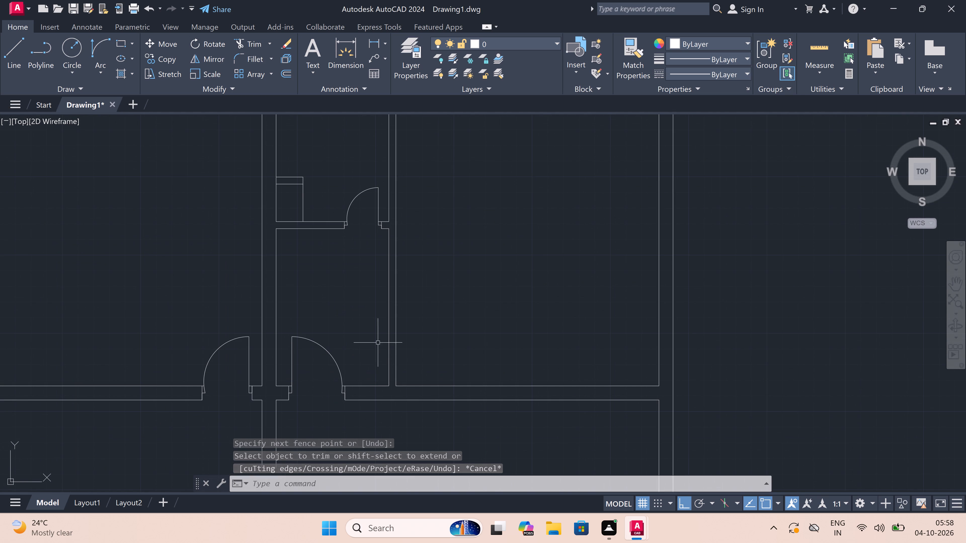
pyautogui.press('l')
pyautogui.press('space')
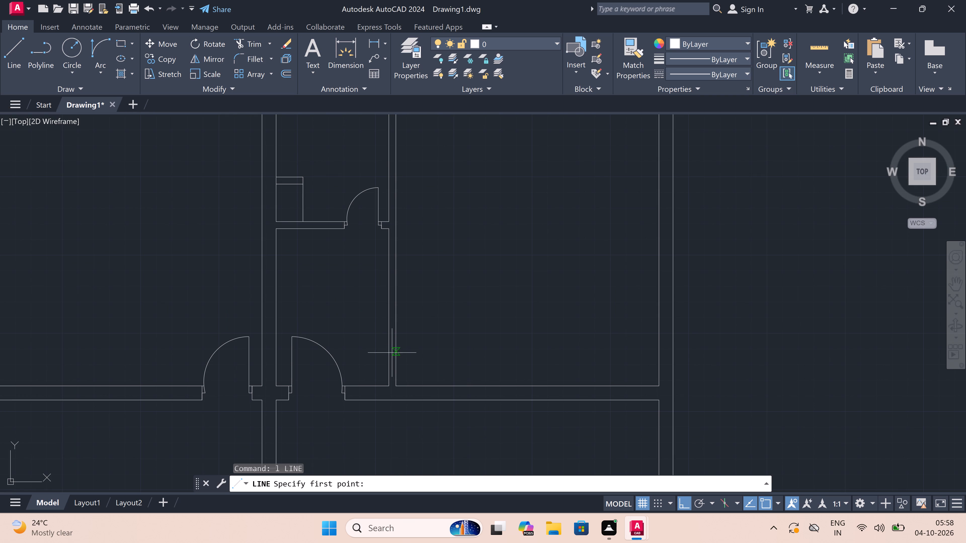
pyautogui.click(388, 355)
pyautogui.click(395, 356)
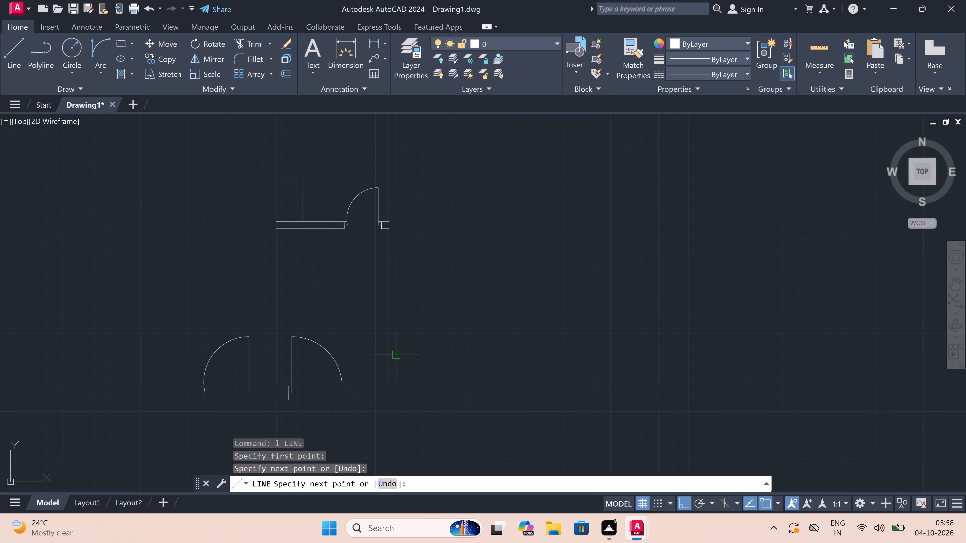
pyautogui.press('Escape')
pyautogui.press('space')
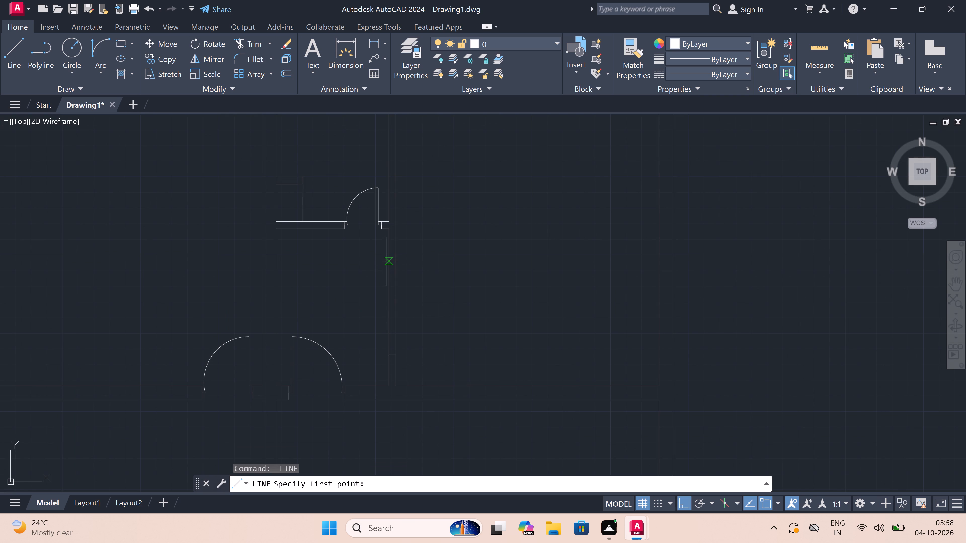
pyautogui.click(388, 253)
pyautogui.click(394, 251)
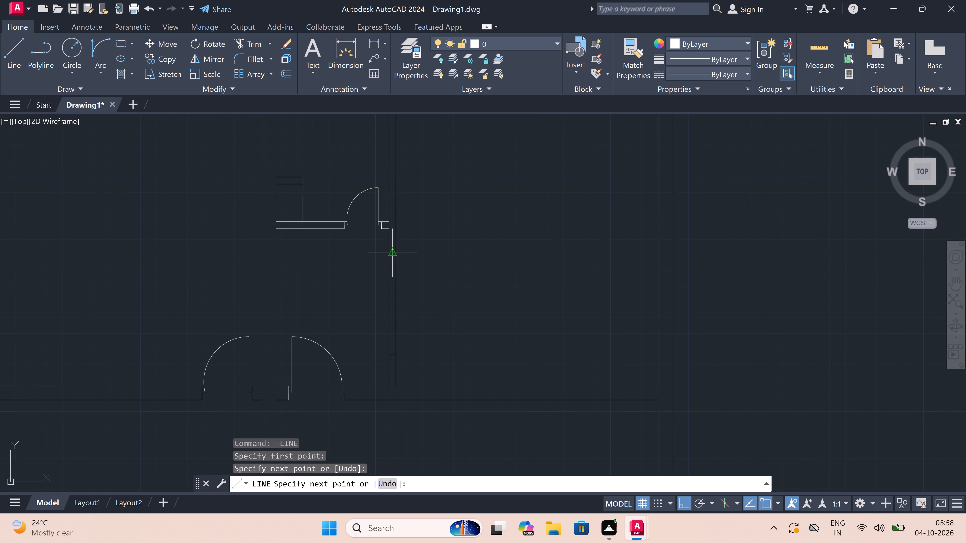
# Trim the thin partition's two lines between the short end marks west of the northeastern room to open the wall.
pyautogui.press('Escape')
pyautogui.press('t')
pyautogui.press('r')
pyautogui.press('space')
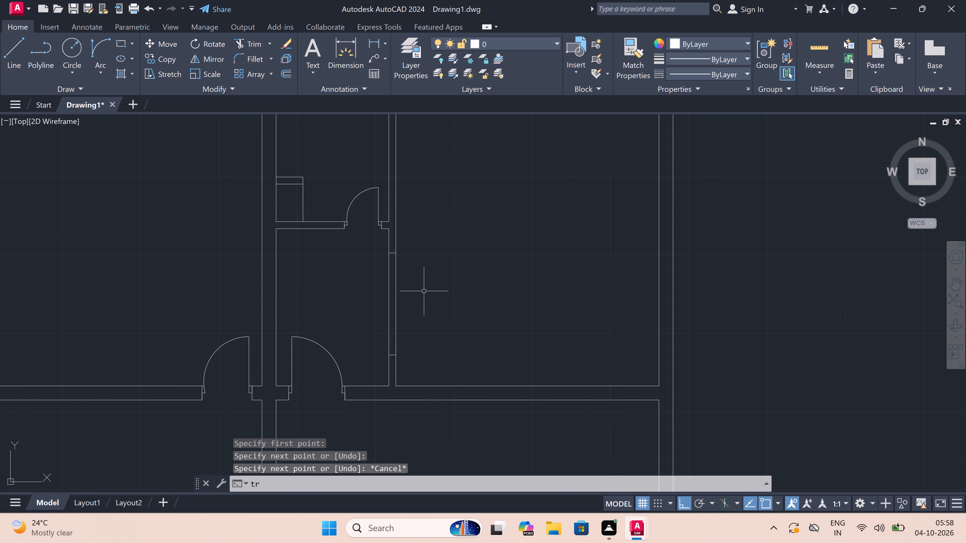
pyautogui.click(423, 293)
pyautogui.click(352, 296)
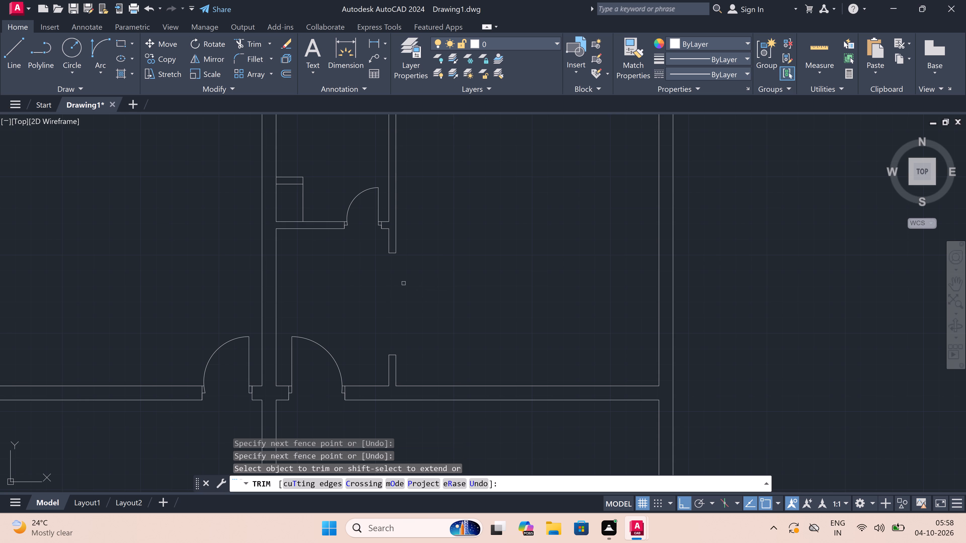
pyautogui.press('Escape')
# Look over the whole floor plan and the area south of the small southwestern room.
pyautogui.scroll(-3, 418, 266)
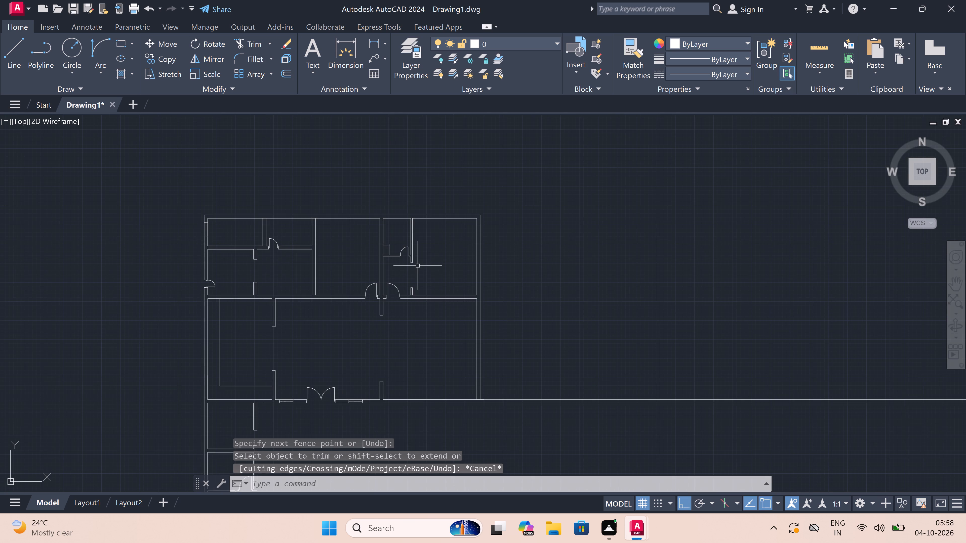
pyautogui.scroll(2, 418, 266)
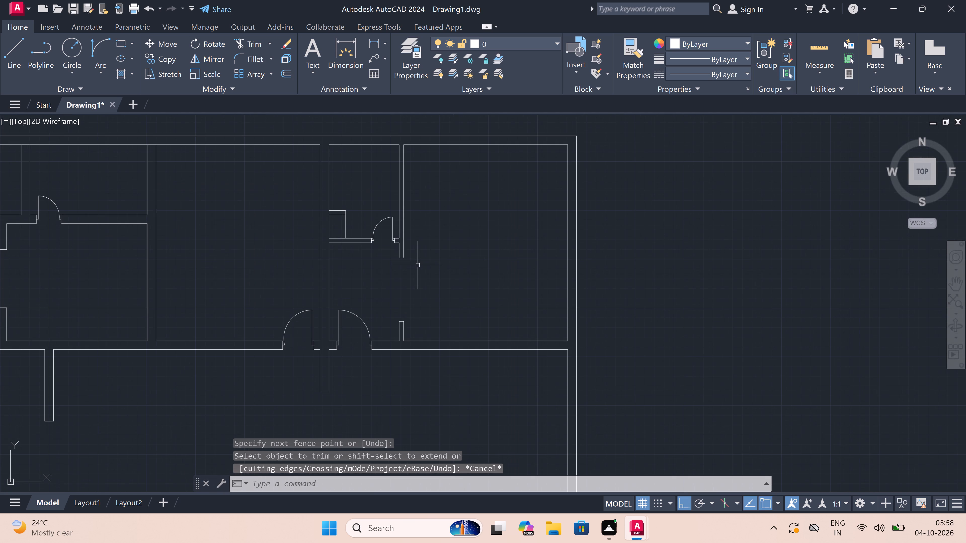
pyautogui.scroll(-2, 418, 265)
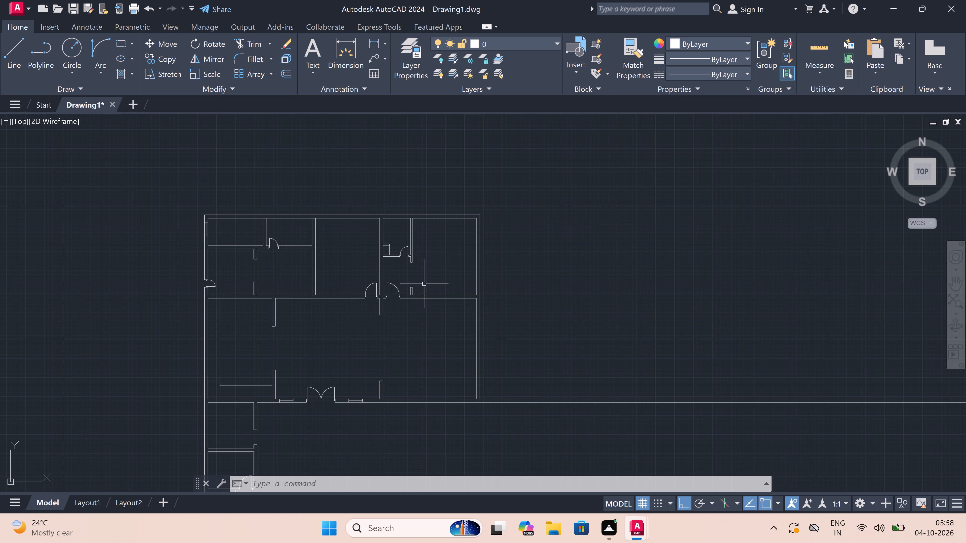
pyautogui.scroll(-2, 424, 284)
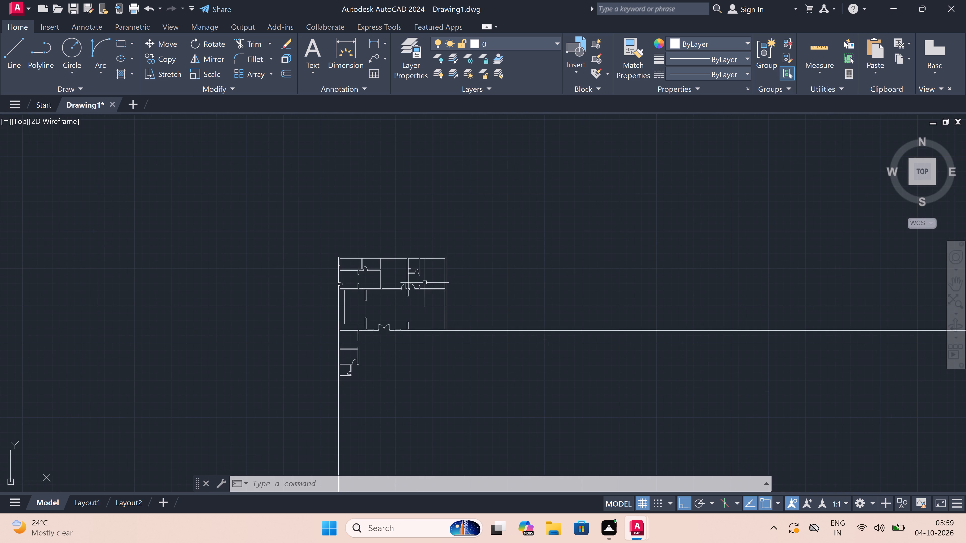
pyautogui.scroll(-3, 431, 266)
pyautogui.scroll(3, 425, 291)
pyautogui.scroll(3, 430, 259)
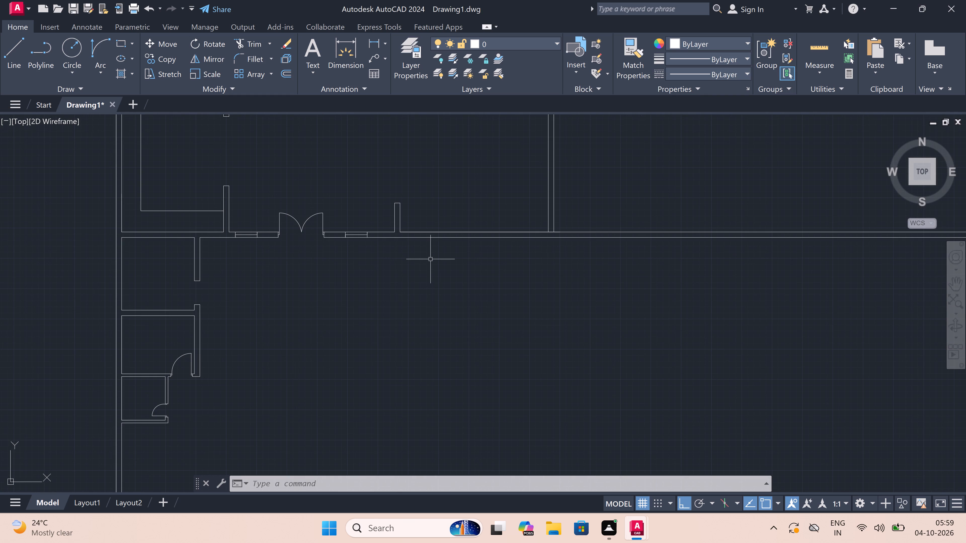
pyautogui.scroll(-2, 430, 259)
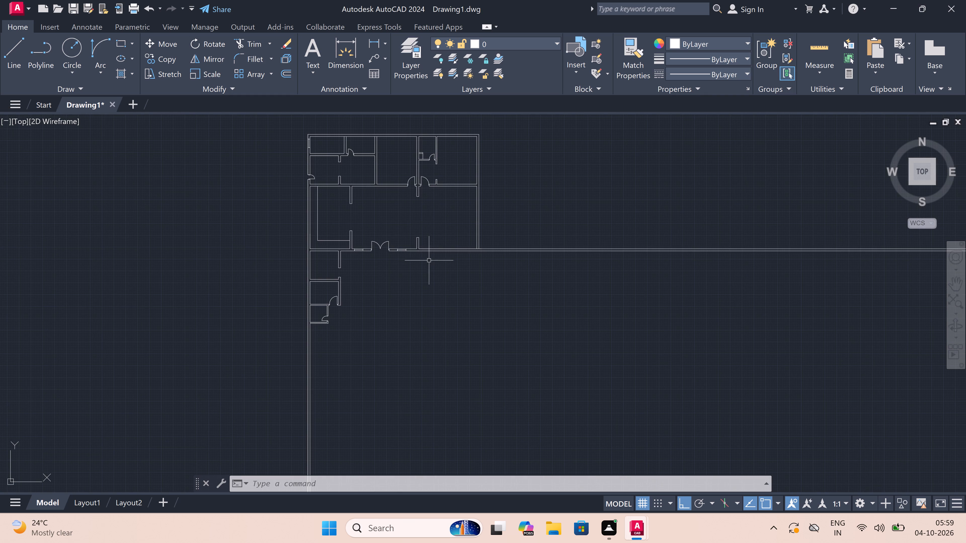
pyautogui.scroll(4, 323, 350)
# Draw a line 16' south along the west wall's inner face from the small southwestern room's lower wall, continuing east past the east wall's alignment.
pyautogui.press('l')
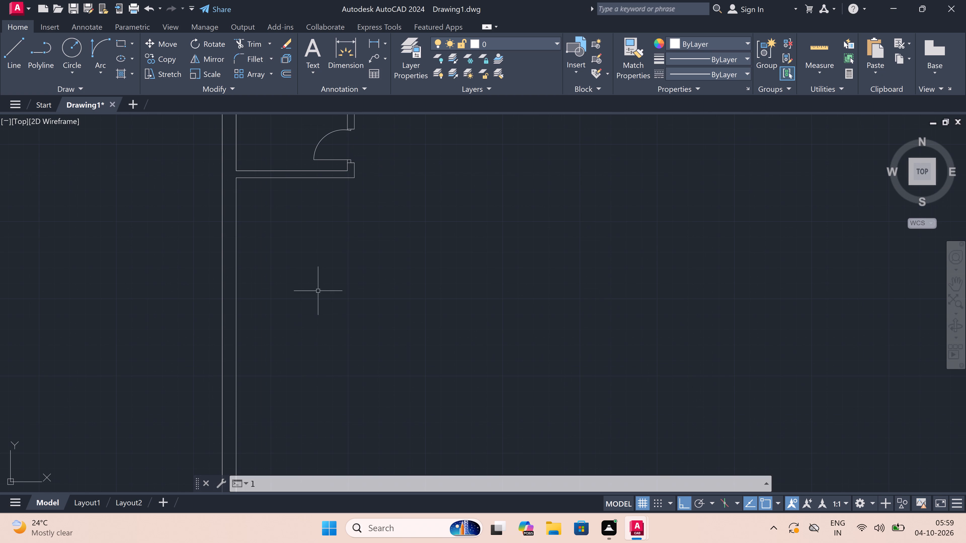
pyautogui.press('space')
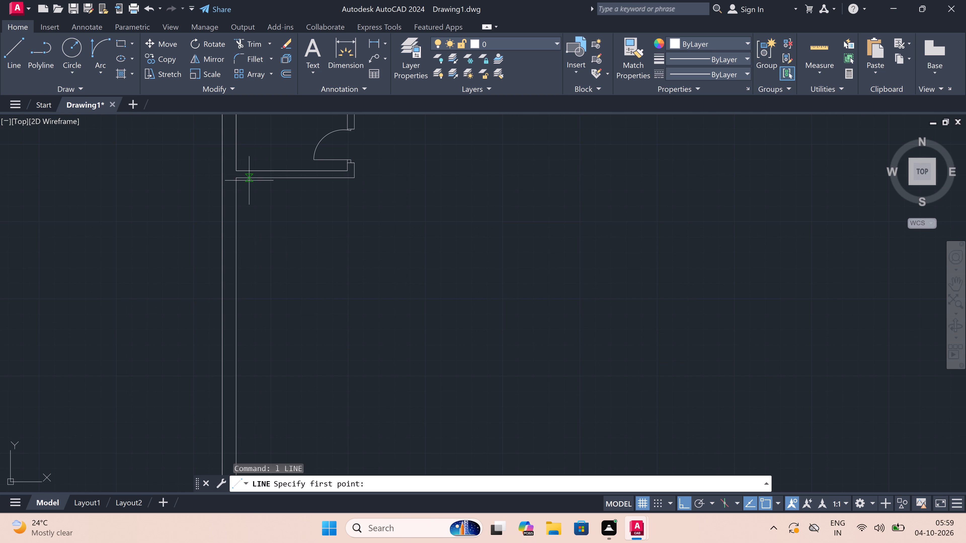
pyautogui.click(234, 179)
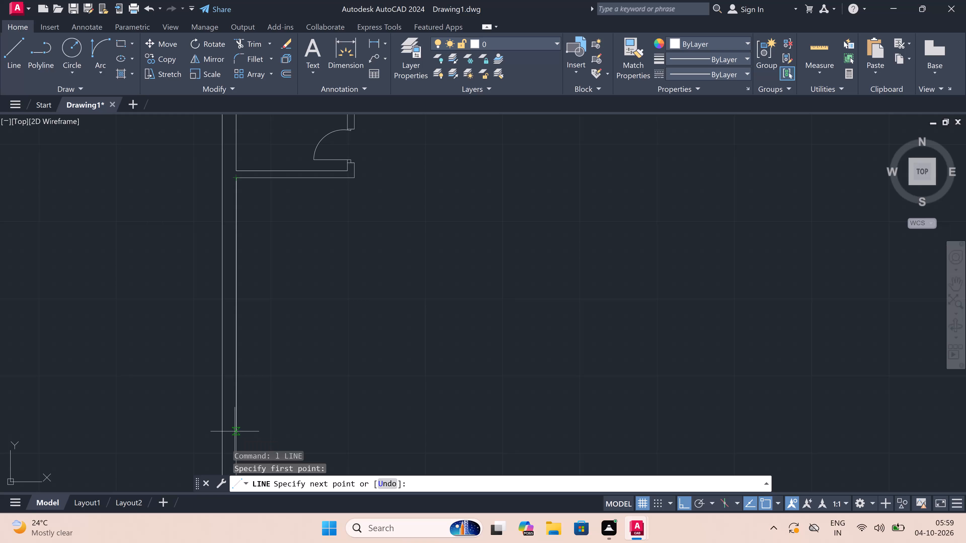
pyautogui.scroll(-1, 235, 431)
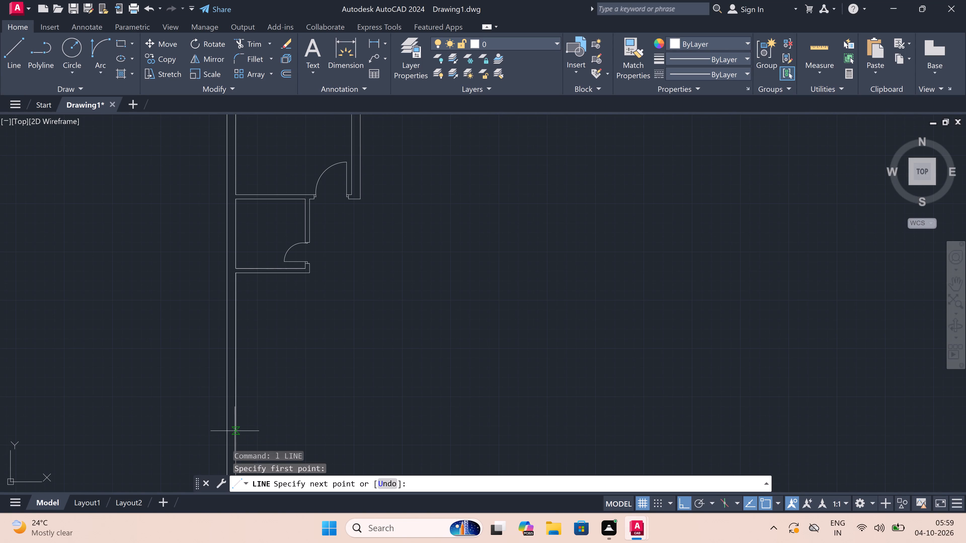
pyautogui.scroll(1, 235, 432)
pyautogui.scroll(-1, 234, 430)
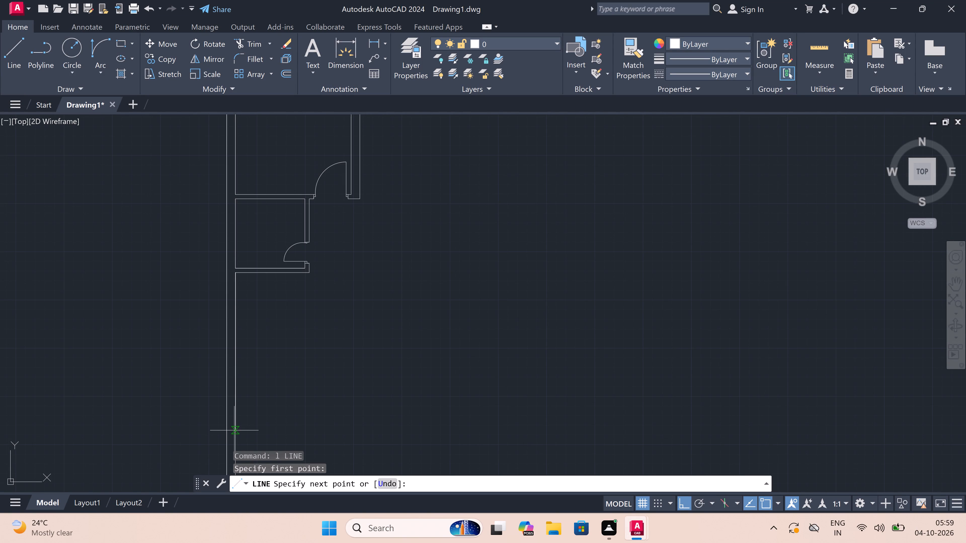
pyautogui.scroll(1, 234, 430)
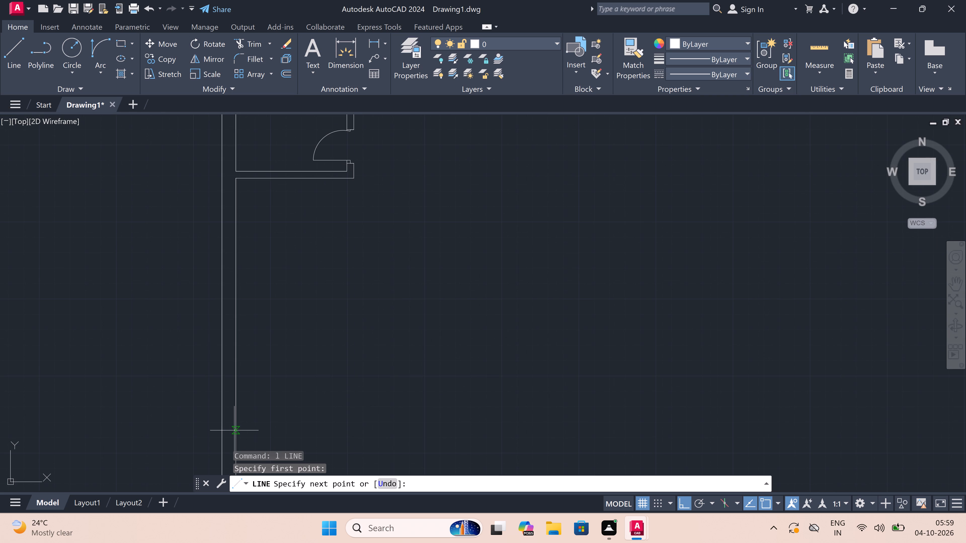
pyautogui.scroll(1, 234, 430)
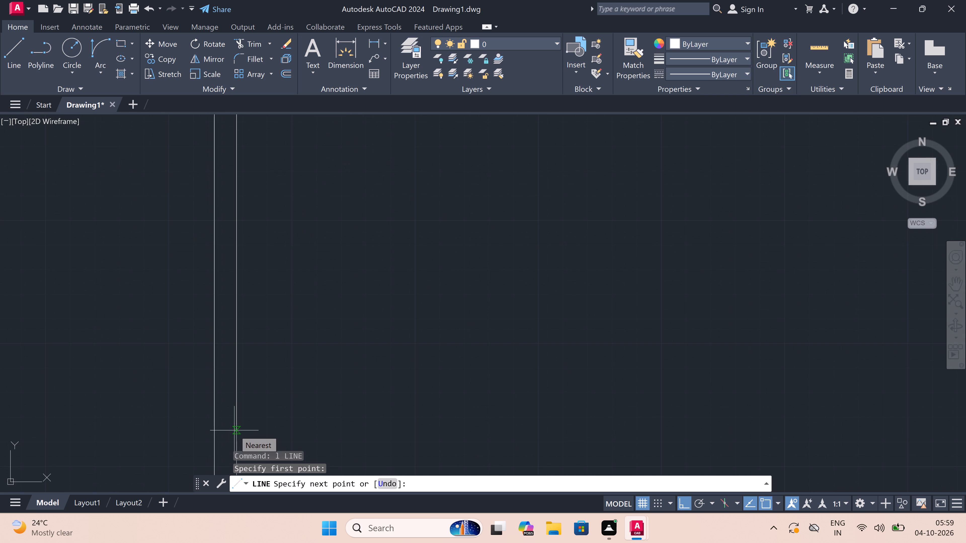
pyautogui.scroll(1, 234, 430)
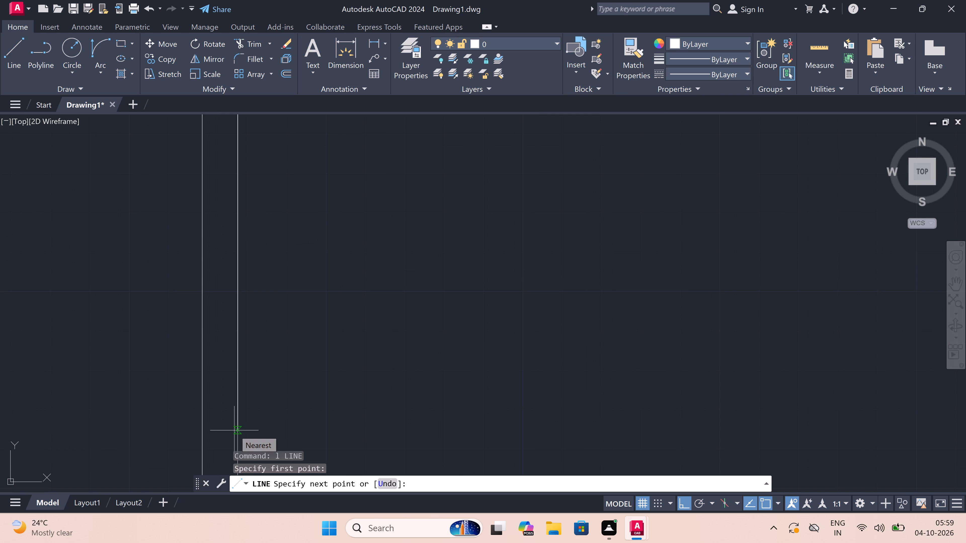
pyautogui.scroll(-1, 234, 430)
pyautogui.scroll(1, 234, 430)
pyautogui.scroll(-1, 232, 417)
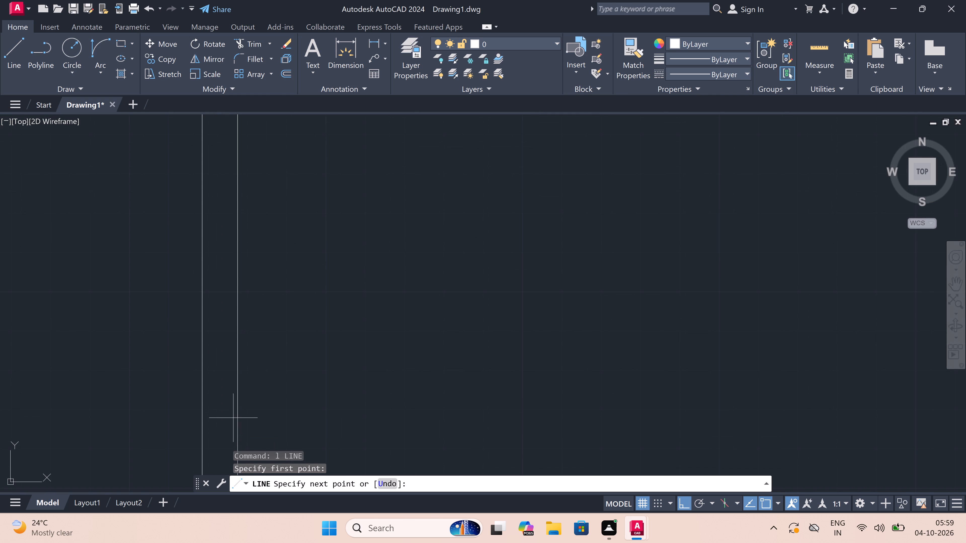
pyautogui.scroll(1, 232, 417)
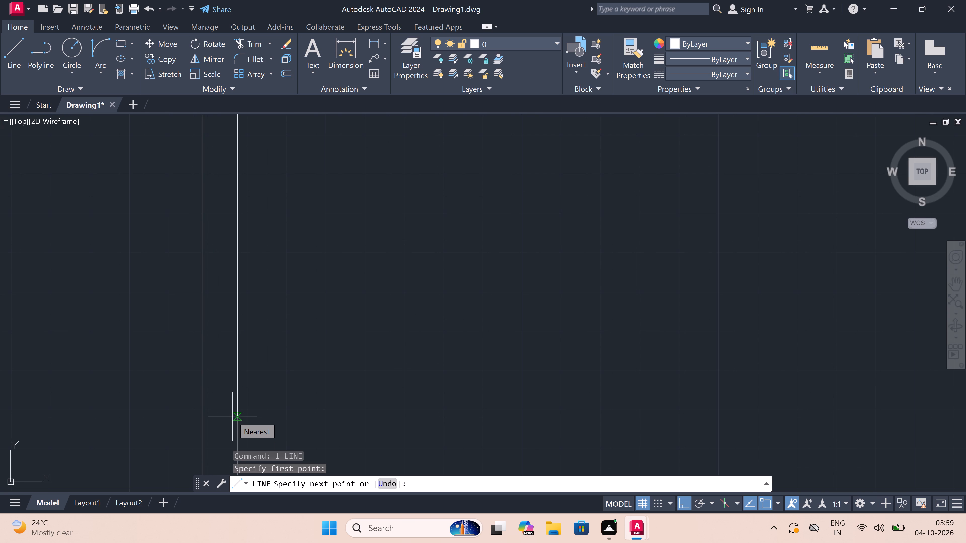
pyautogui.scroll(1, 232, 417)
pyautogui.scroll(-1, 232, 417)
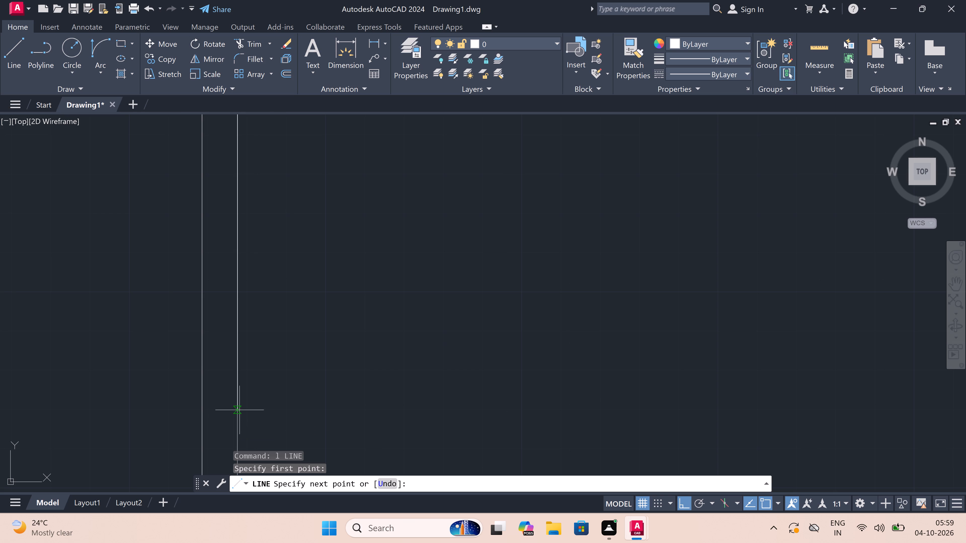
pyautogui.write("16'")
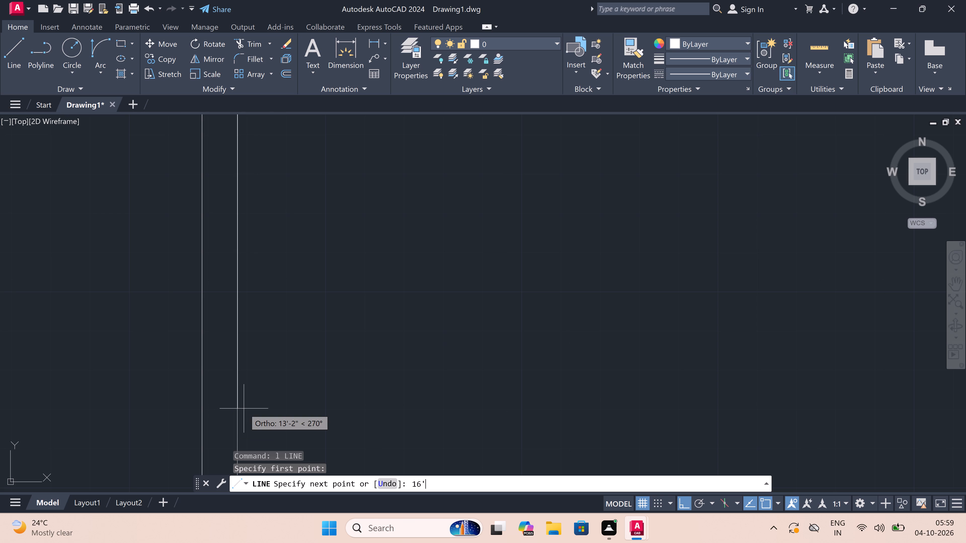
pyautogui.press('space')
pyautogui.scroll(-4, 245, 405)
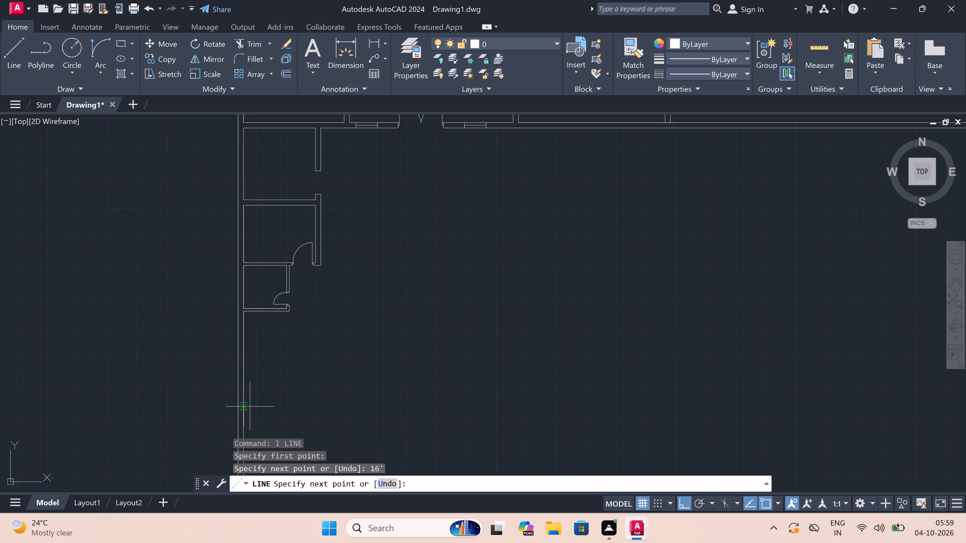
pyautogui.scroll(-5, 413, 378)
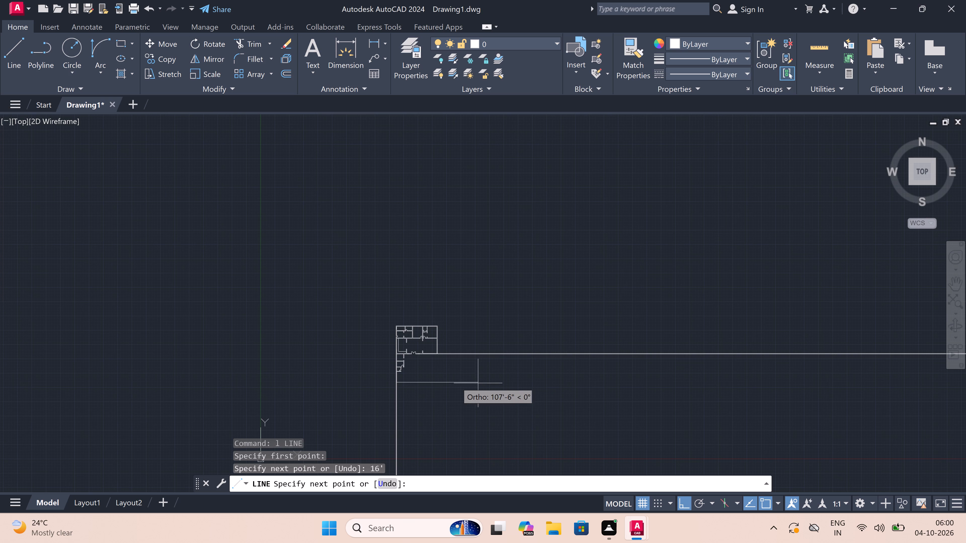
pyautogui.scroll(3, 445, 383)
pyautogui.click(445, 382)
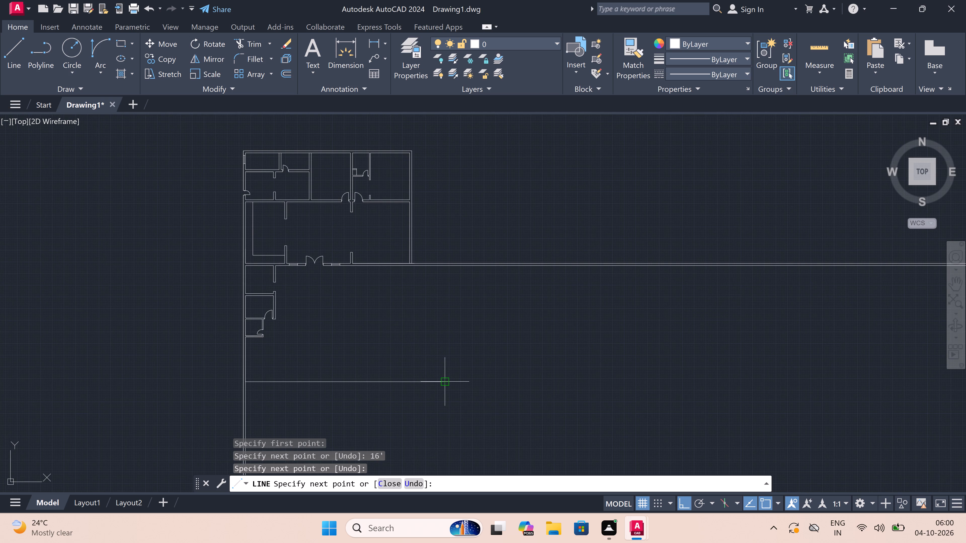
pyautogui.press('Escape')
# Extend the east wall's two lines south to the new horizontal line.
pyautogui.press('e')
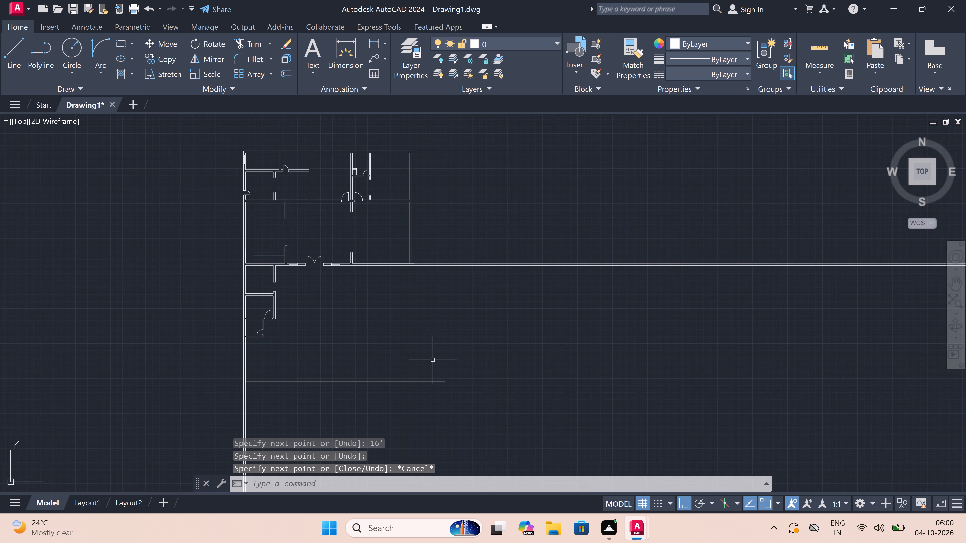
pyautogui.press('x')
pyautogui.press('space')
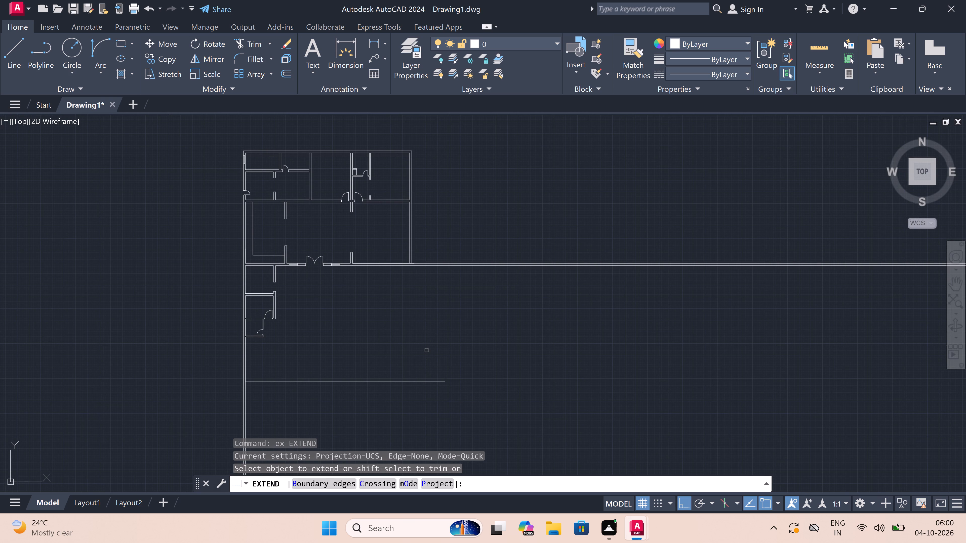
pyautogui.click(383, 251)
pyautogui.click(473, 243)
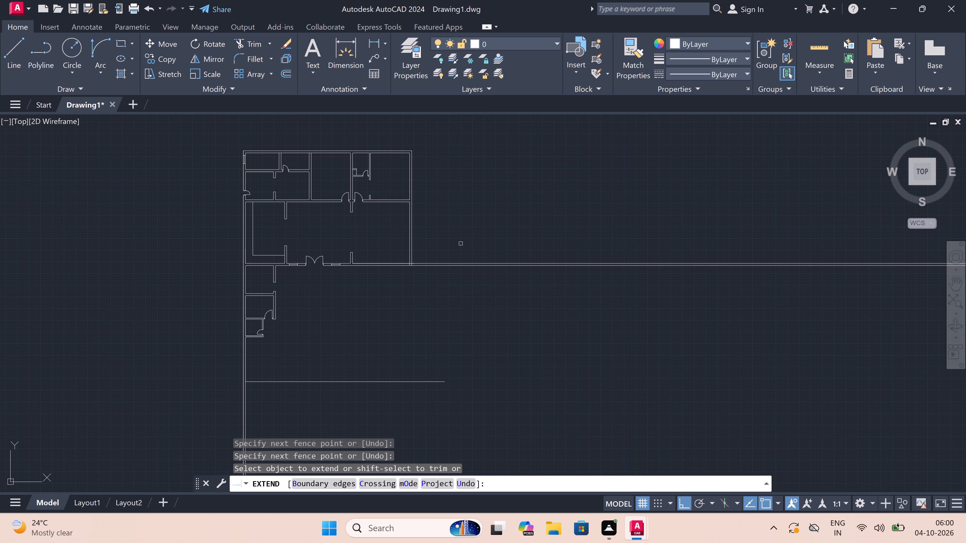
pyautogui.click(374, 247)
pyautogui.click(498, 237)
pyautogui.scroll(-2, 363, 346)
pyautogui.scroll(3, 335, 375)
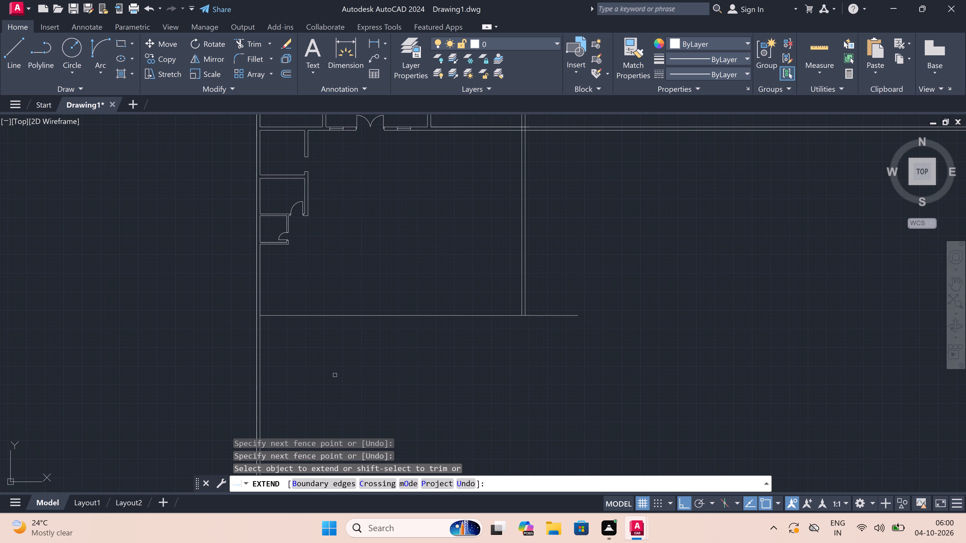
pyautogui.press('Escape')
# Offset the new southern horizontal line 9" to the south to form the south wall's thickness.
pyautogui.scroll(2, 334, 321)
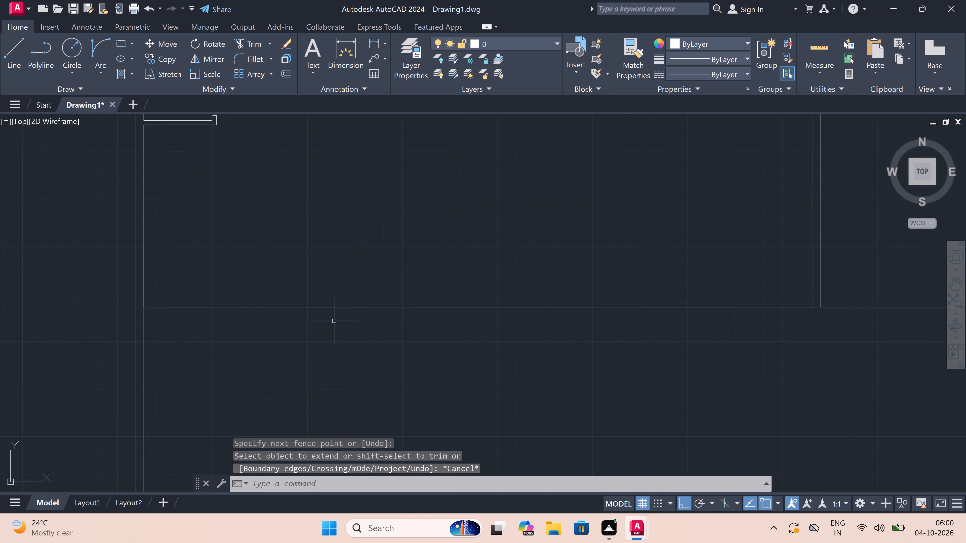
pyautogui.press('o')
pyautogui.press('space')
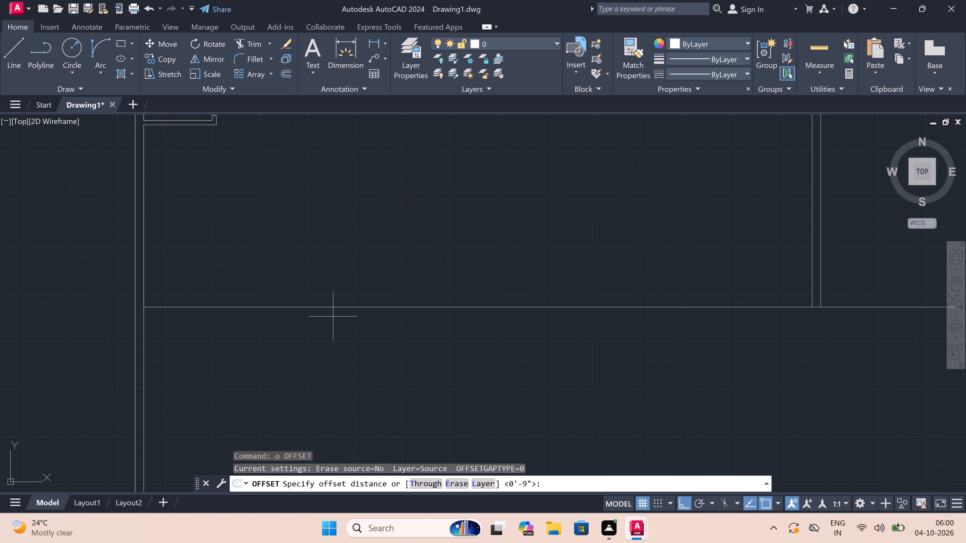
pyautogui.click(337, 306)
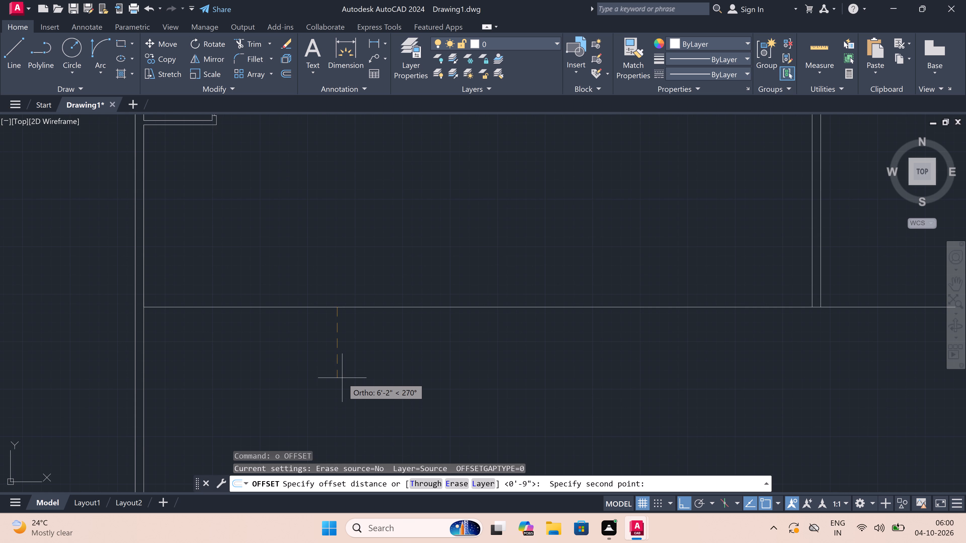
pyautogui.write('9"')
pyautogui.press('space')
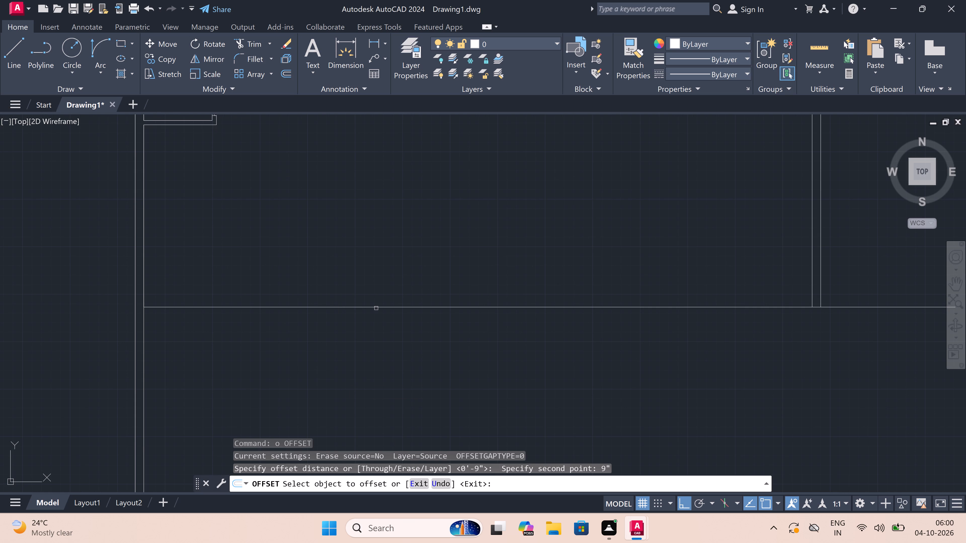
pyautogui.click(377, 307)
pyautogui.click(377, 339)
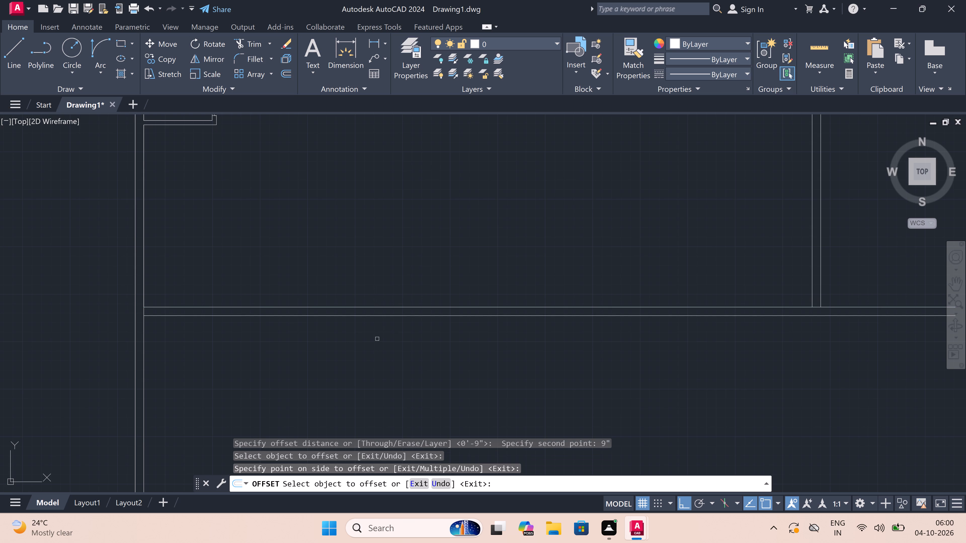
pyautogui.press('Escape')
# Extend the east wall's two lines south to the outer line of the south wall.
pyautogui.press('e')
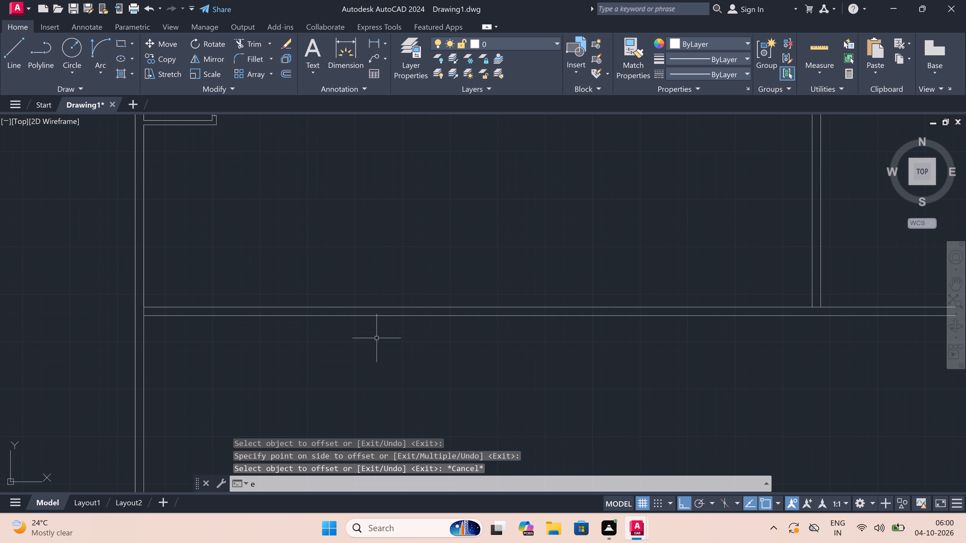
pyautogui.press('x')
pyautogui.press('space')
pyautogui.scroll(-2, 375, 335)
pyautogui.click(499, 297)
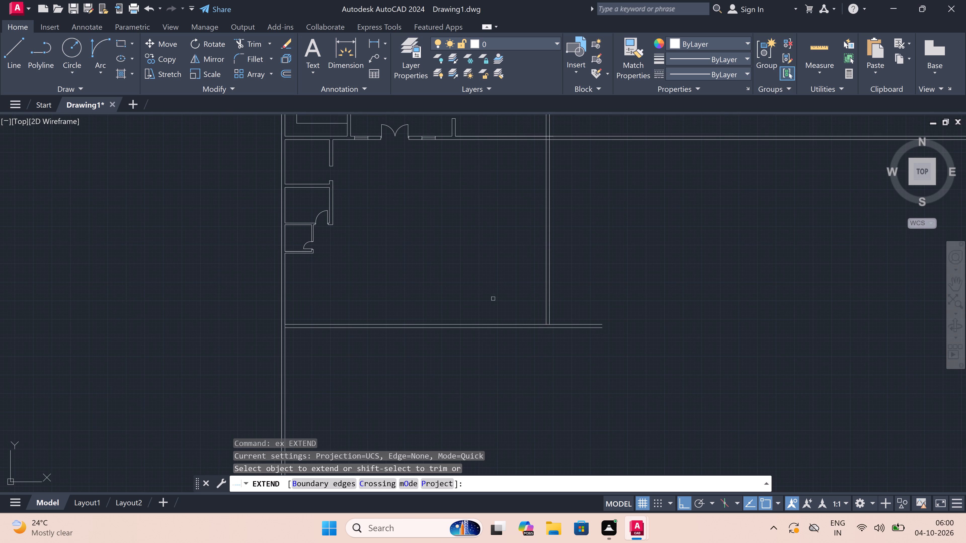
pyautogui.click(584, 283)
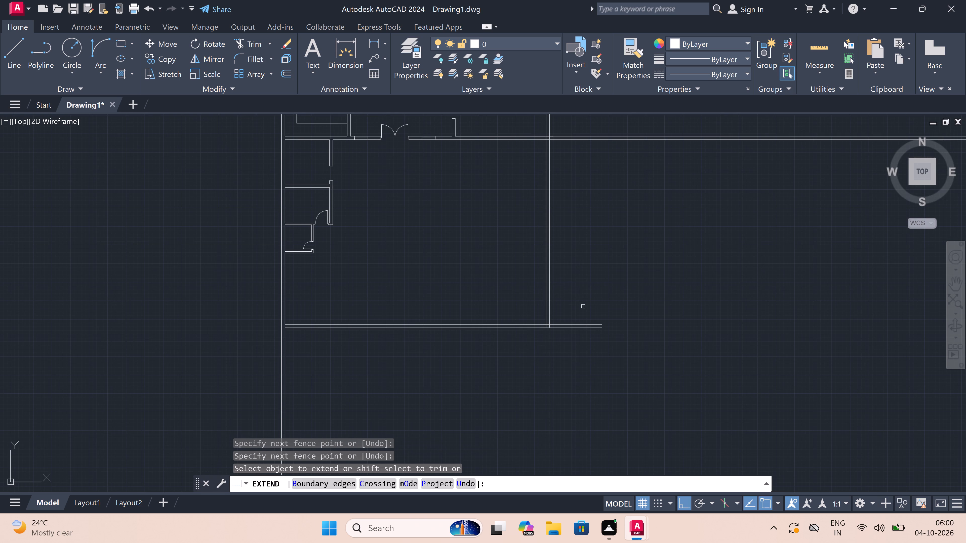
pyautogui.press('Escape')
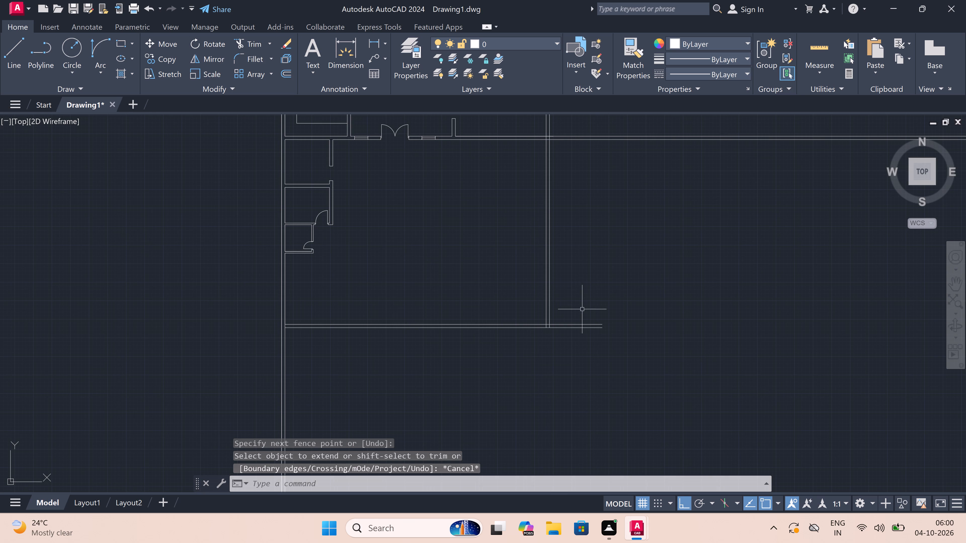
# Trim the south wall's lines beyond the east wall and remove the overlapping segments inside the southeast corner.
pyautogui.scroll(2, 581, 309)
pyautogui.write('tr')
pyautogui.press('space')
pyautogui.click(564, 304)
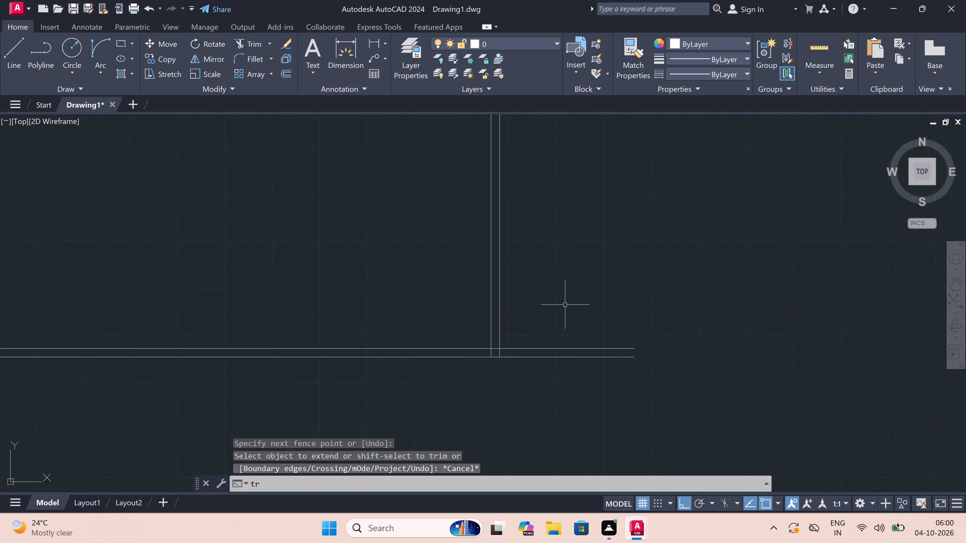
pyautogui.click(568, 405)
pyautogui.scroll(2, 490, 362)
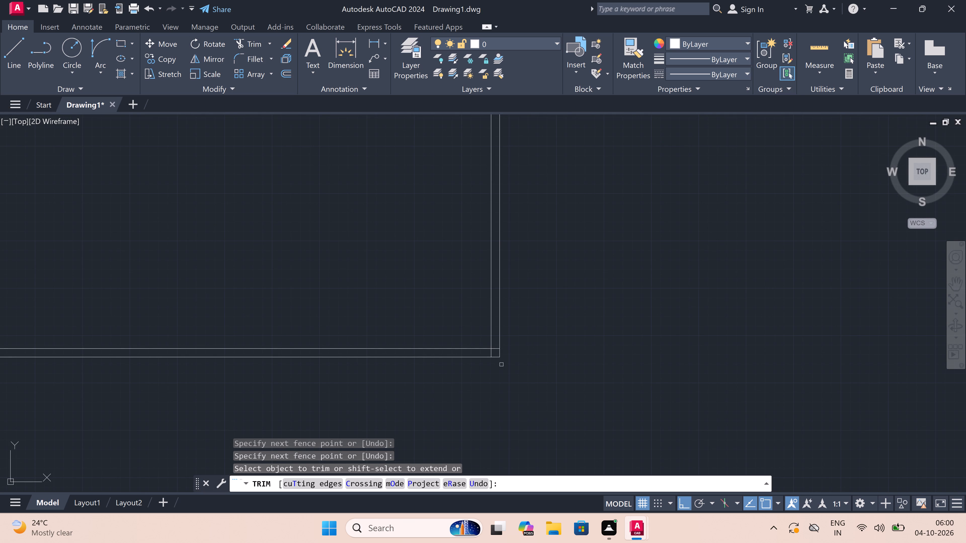
pyautogui.scroll(1, 490, 362)
pyautogui.scroll(3, 498, 334)
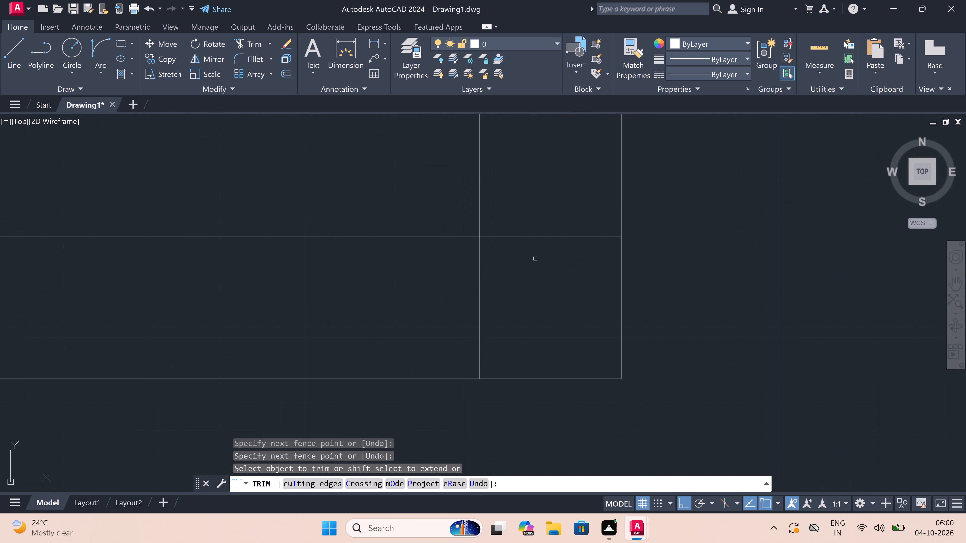
pyautogui.doubleClick(545, 210)
pyautogui.click(415, 340)
# Trim the horizontal wall below the double-door room where it runs past the east wall, and open up their junction.
pyautogui.scroll(-12, 424, 333)
pyautogui.scroll(5, 425, 293)
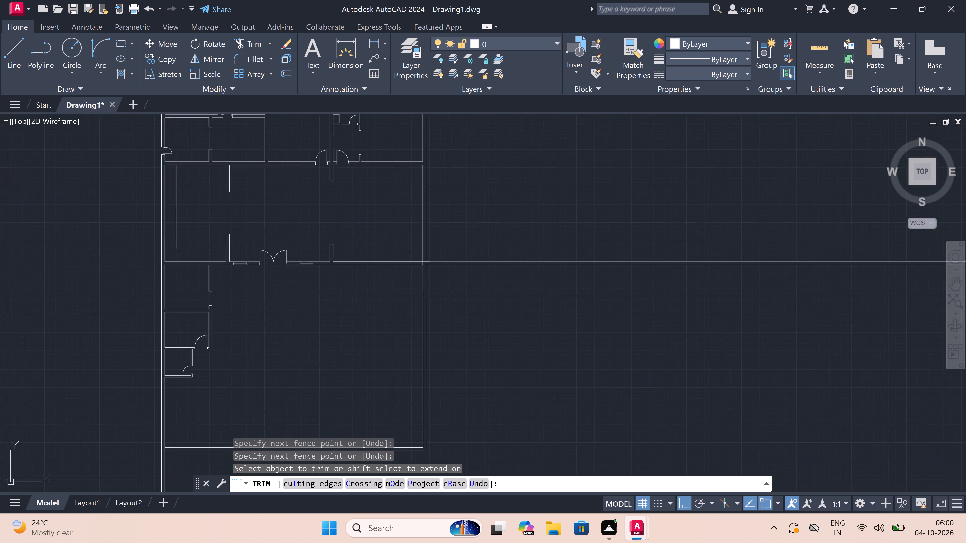
pyautogui.click(458, 174)
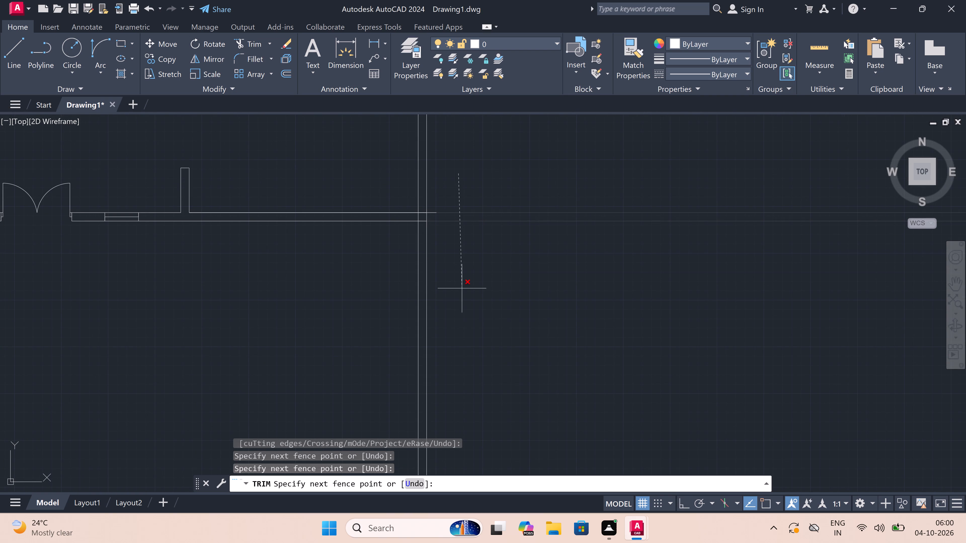
pyautogui.doubleClick(463, 289)
pyautogui.scroll(4, 417, 197)
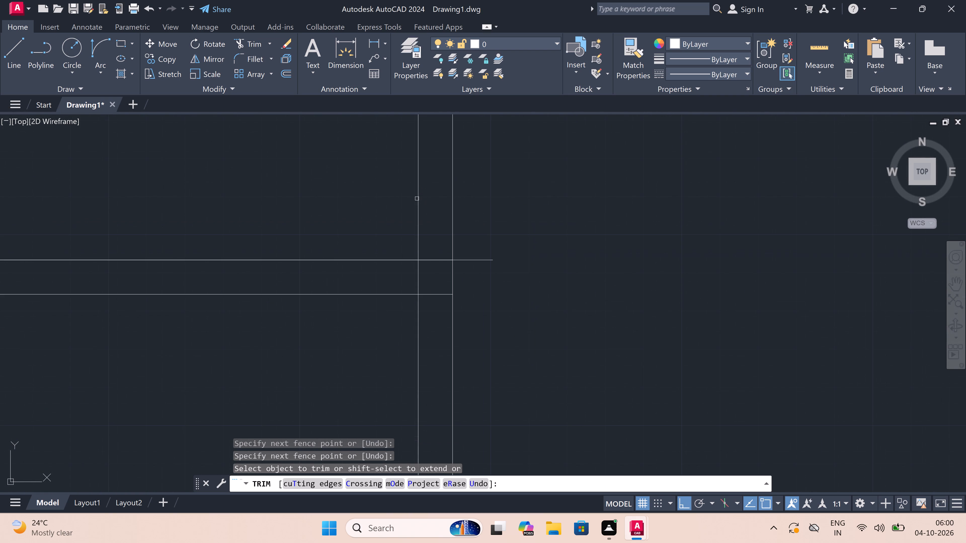
pyautogui.click(438, 303)
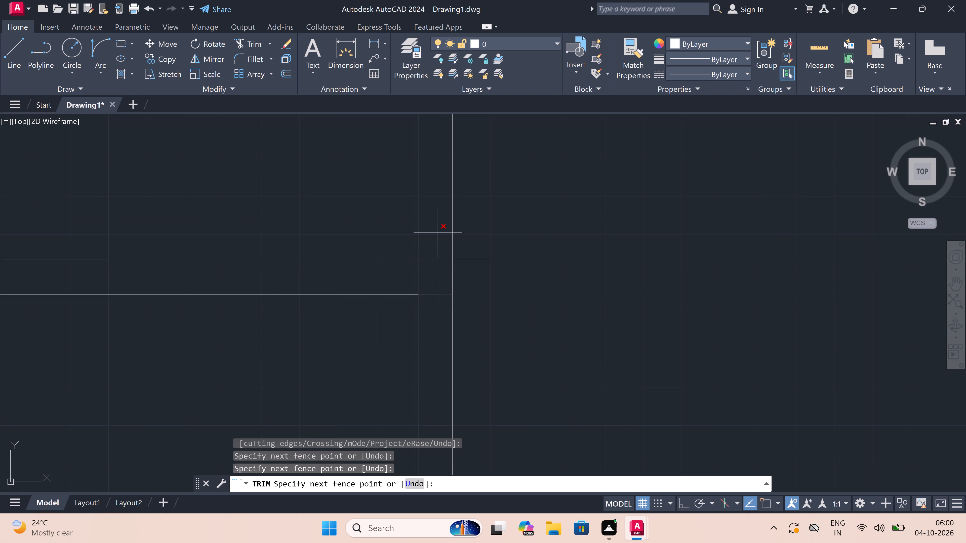
pyautogui.click(438, 233)
pyautogui.click(472, 277)
pyautogui.click(475, 243)
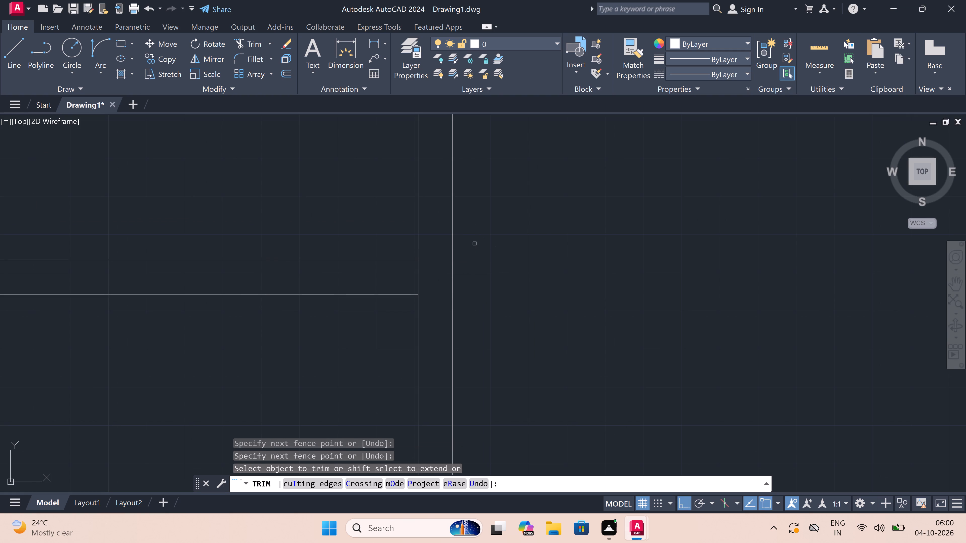
pyautogui.click(414, 281)
pyautogui.doubleClick(429, 273)
pyautogui.scroll(-8, 440, 303)
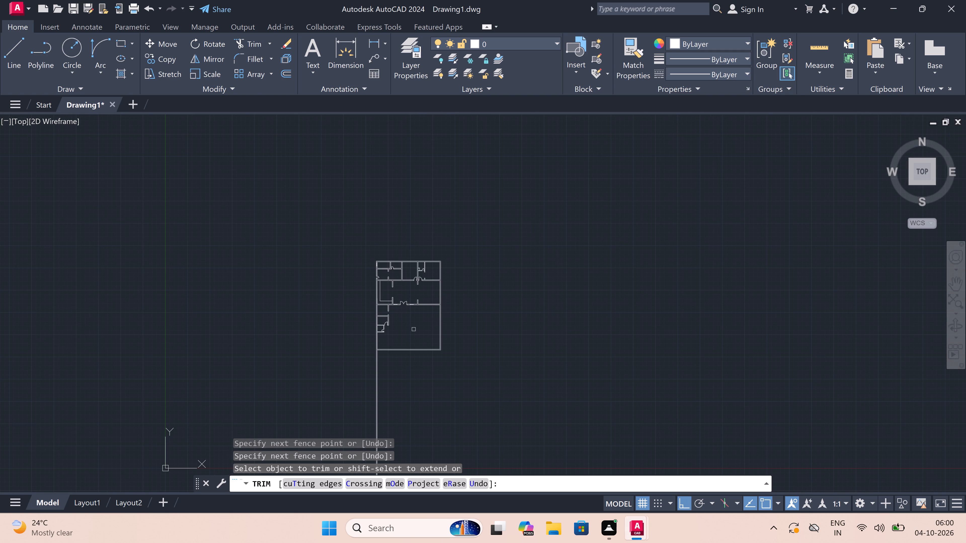
pyautogui.scroll(4, 379, 353)
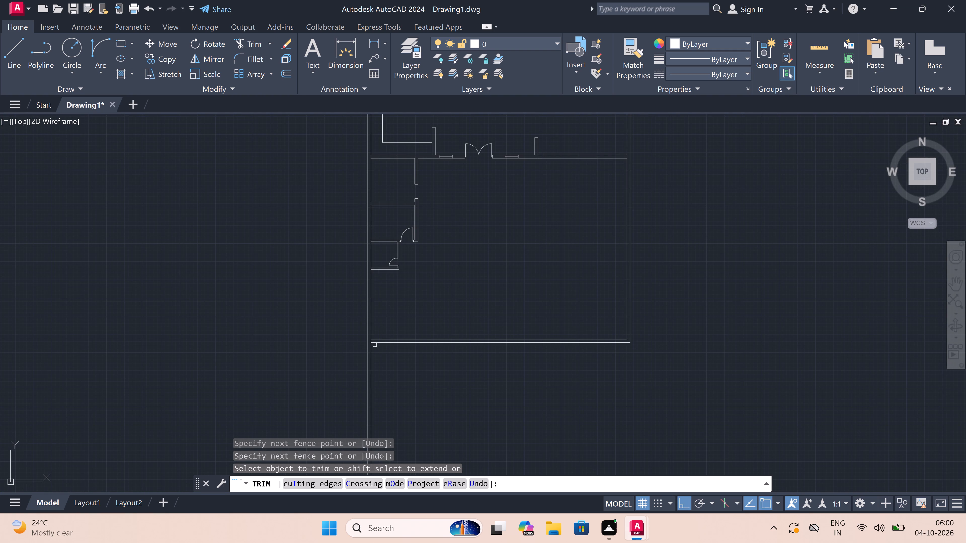
pyautogui.press('Escape')
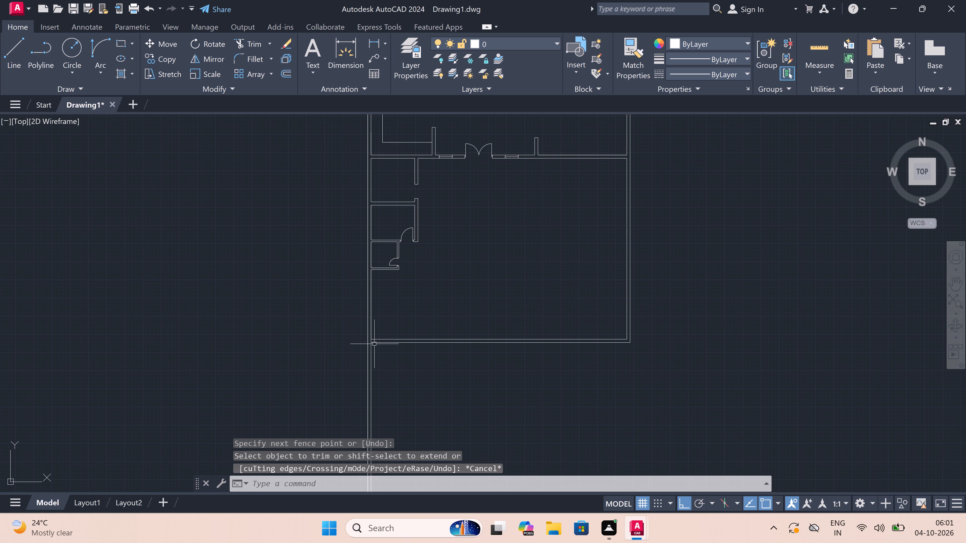
# Extend the south wall's outer line west to the west wall's outer face.
pyautogui.scroll(2, 374, 344)
pyautogui.write('ex')
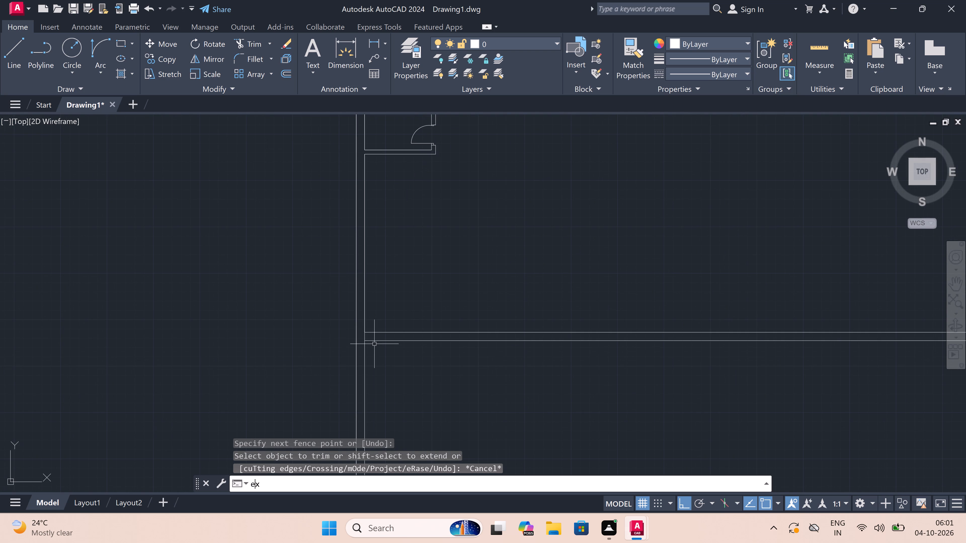
pyautogui.press('space')
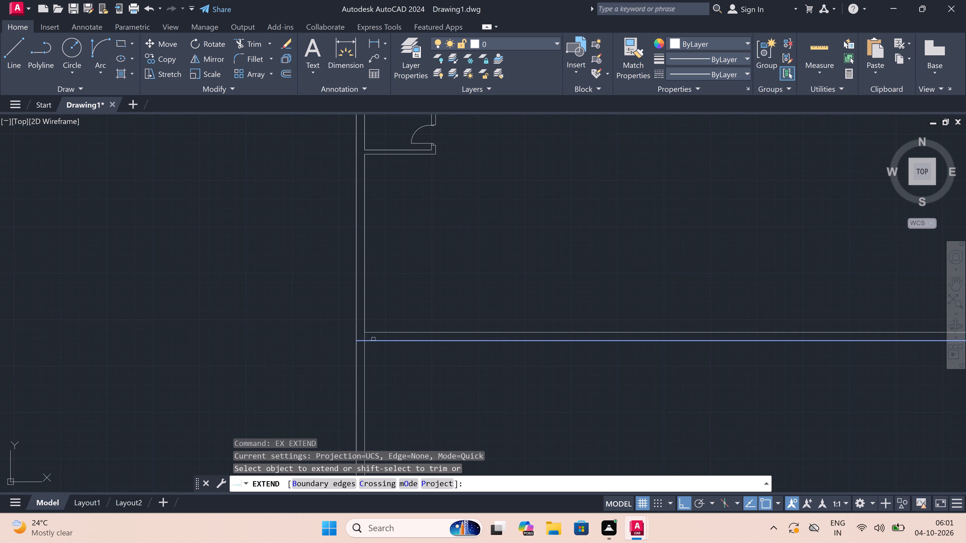
pyautogui.doubleClick(372, 340)
pyautogui.press('Escape')
# Trim the west wall's lines below the south wall and remove the overlapping segment inside the southwest corner.
pyautogui.scroll(-3, 373, 337)
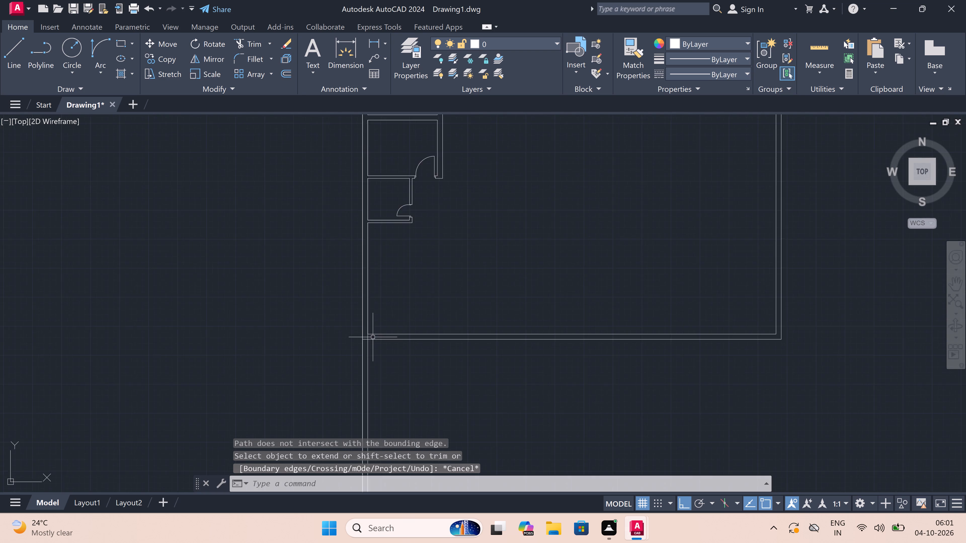
pyautogui.scroll(3, 373, 351)
pyautogui.press('t')
pyautogui.press('r')
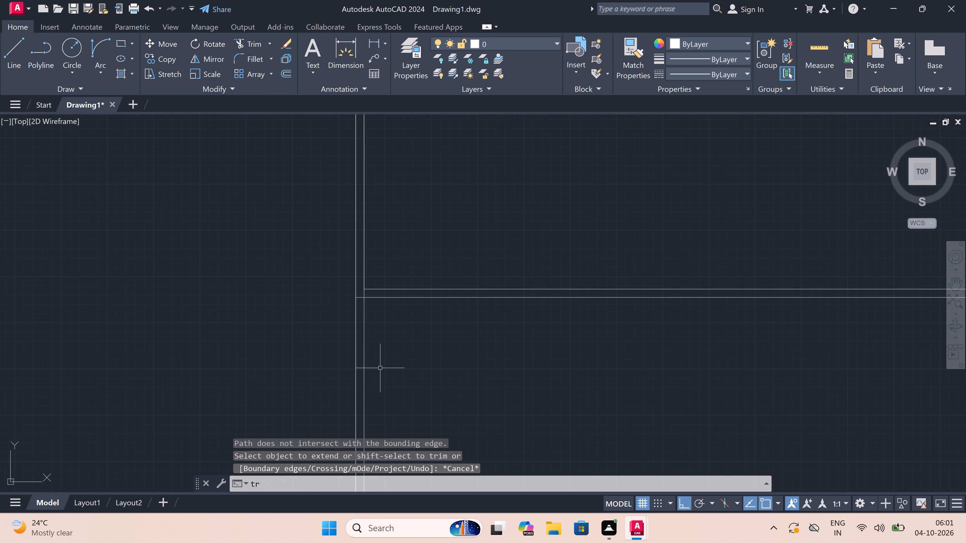
pyautogui.press('space')
pyautogui.click(380, 368)
pyautogui.click(267, 360)
pyautogui.scroll(-2, 267, 358)
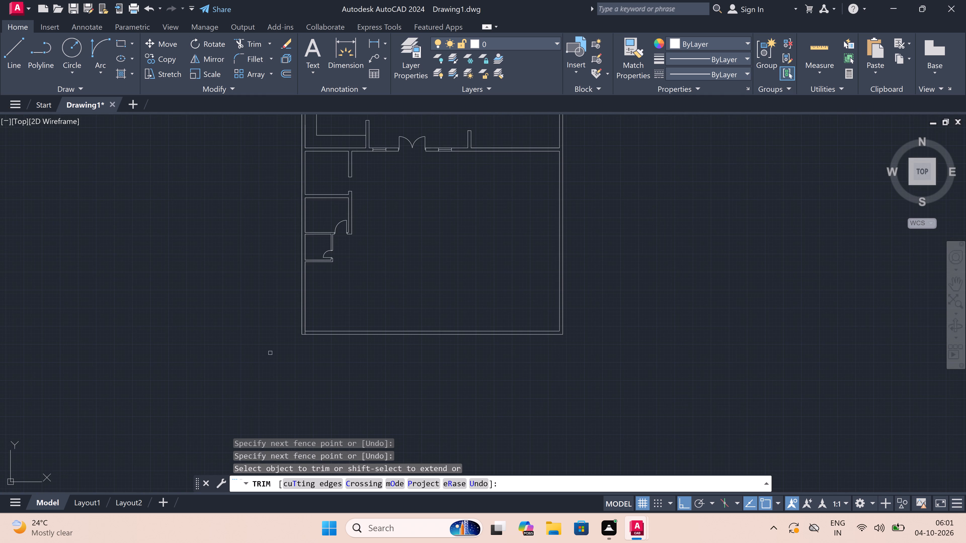
pyautogui.scroll(3, 296, 335)
pyautogui.scroll(3, 361, 324)
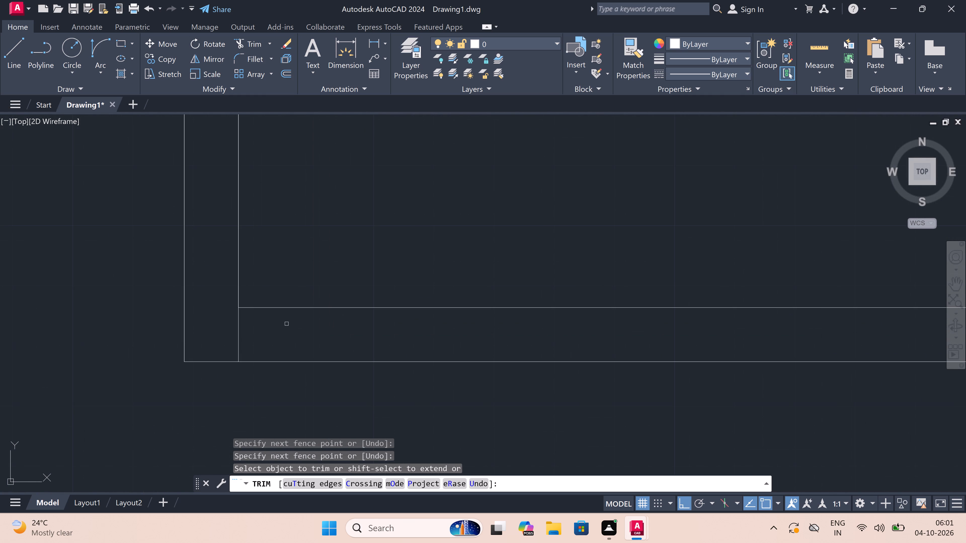
pyautogui.click(213, 328)
pyautogui.click(259, 326)
pyautogui.scroll(-6, 259, 326)
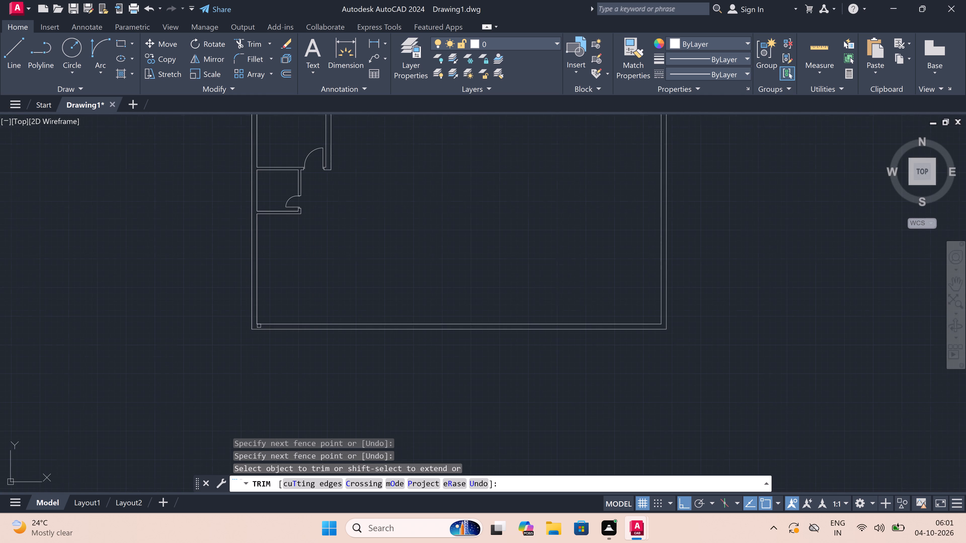
pyautogui.scroll(-4, 259, 326)
pyautogui.scroll(5, 263, 307)
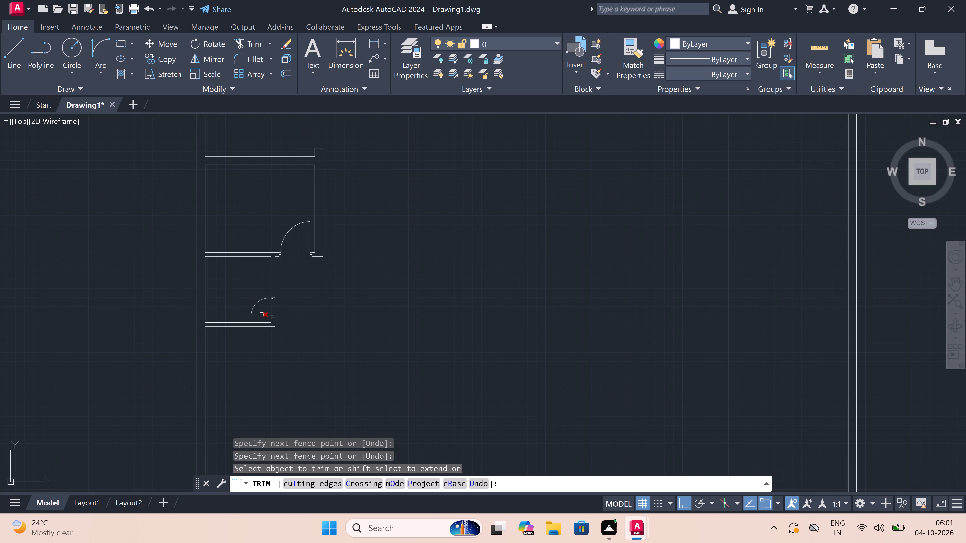
pyautogui.scroll(-2, 258, 323)
pyautogui.scroll(3, 247, 382)
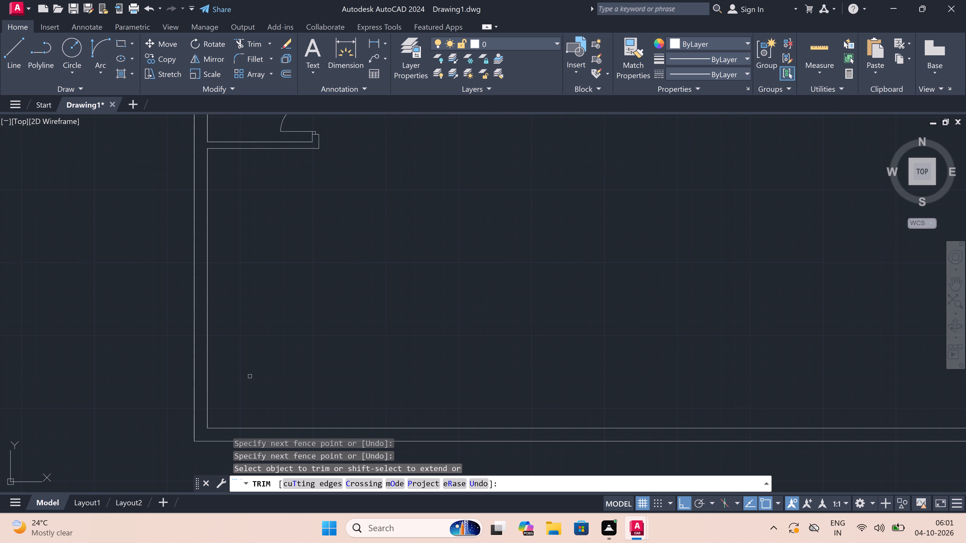
pyautogui.press('Escape')
# Draw a 4.5" thick partition 14' east of the southwest inner corner, from the south wall north to the small room's lower wall alignment.
pyautogui.press('l')
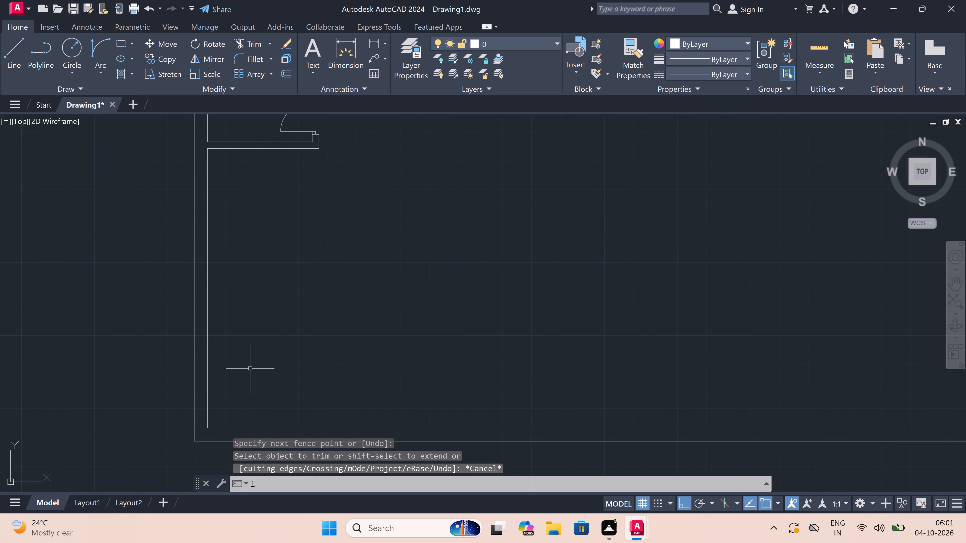
pyautogui.press('space')
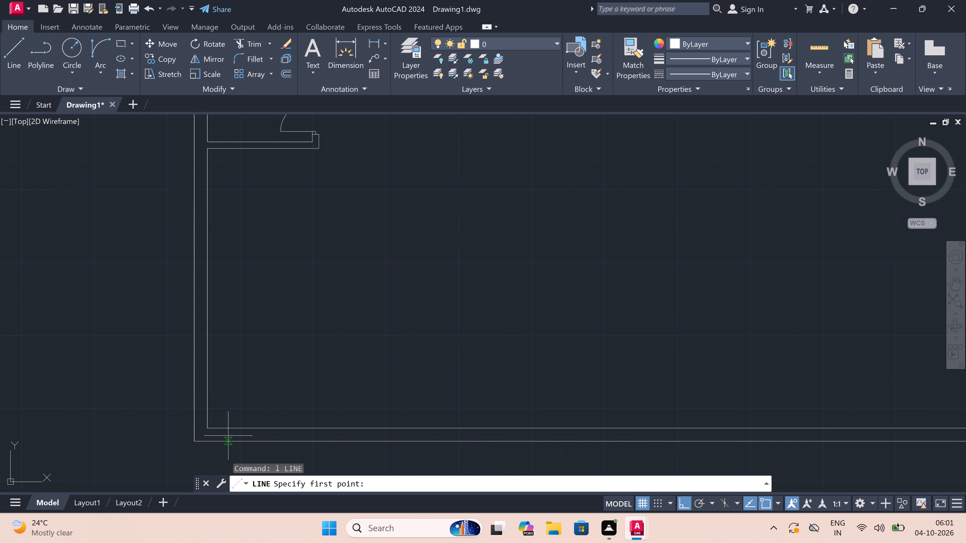
pyautogui.click(209, 425)
pyautogui.write("14'")
pyautogui.press('space')
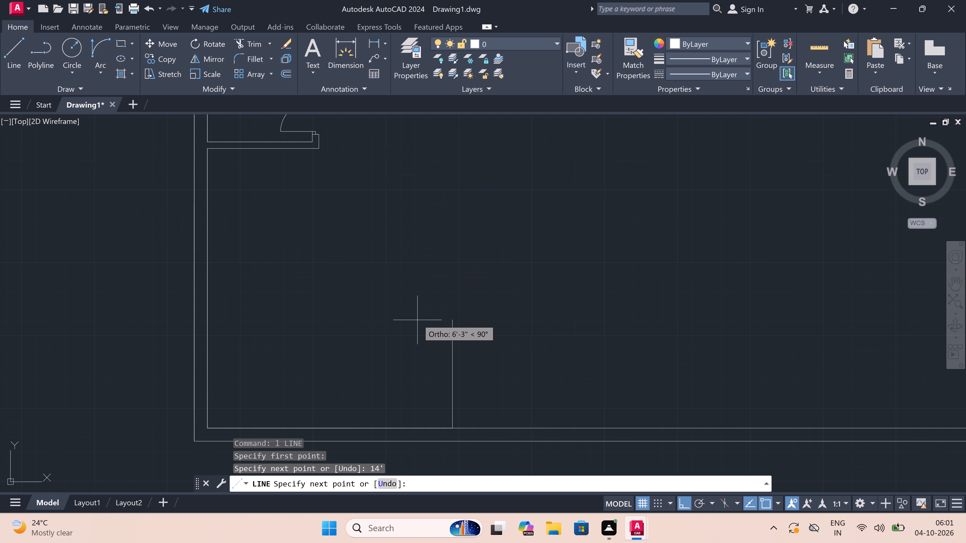
pyautogui.scroll(-3, 417, 320)
pyautogui.scroll(1, 423, 283)
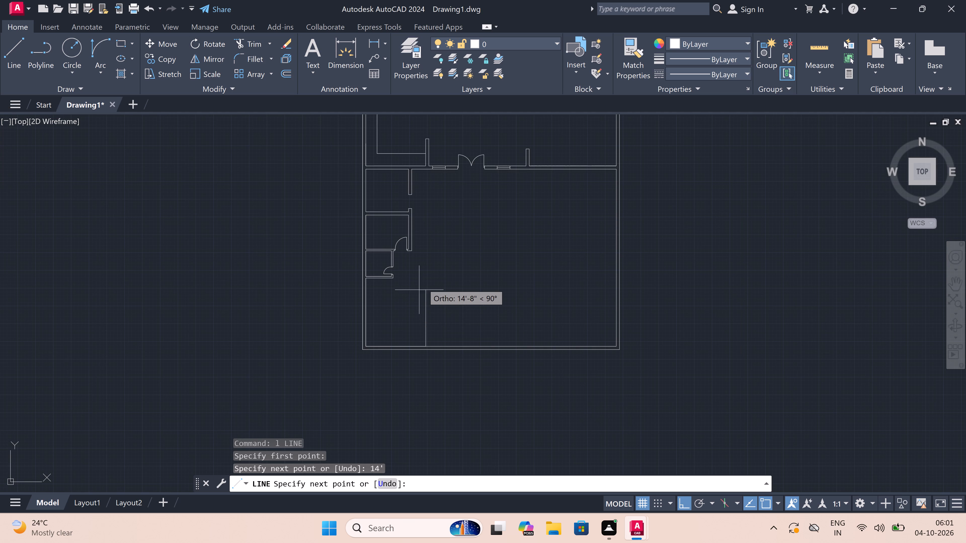
pyautogui.scroll(3, 423, 283)
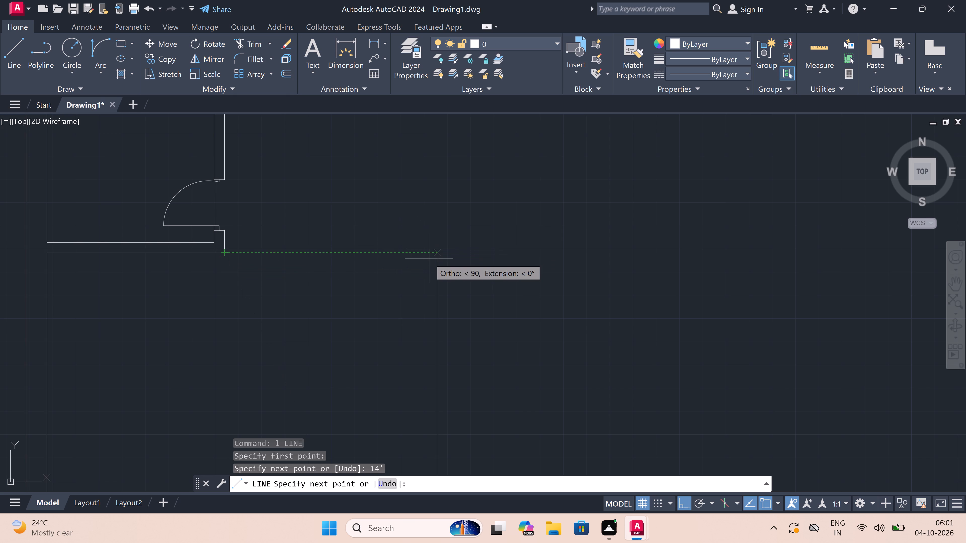
pyautogui.click(436, 253)
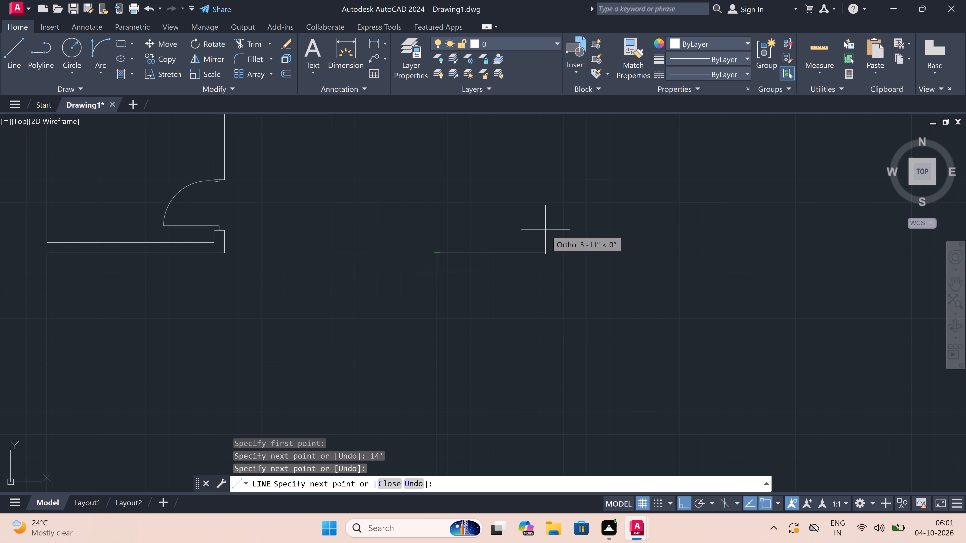
pyautogui.write('4.5"')
pyautogui.press('space')
pyautogui.scroll(-3, 545, 229)
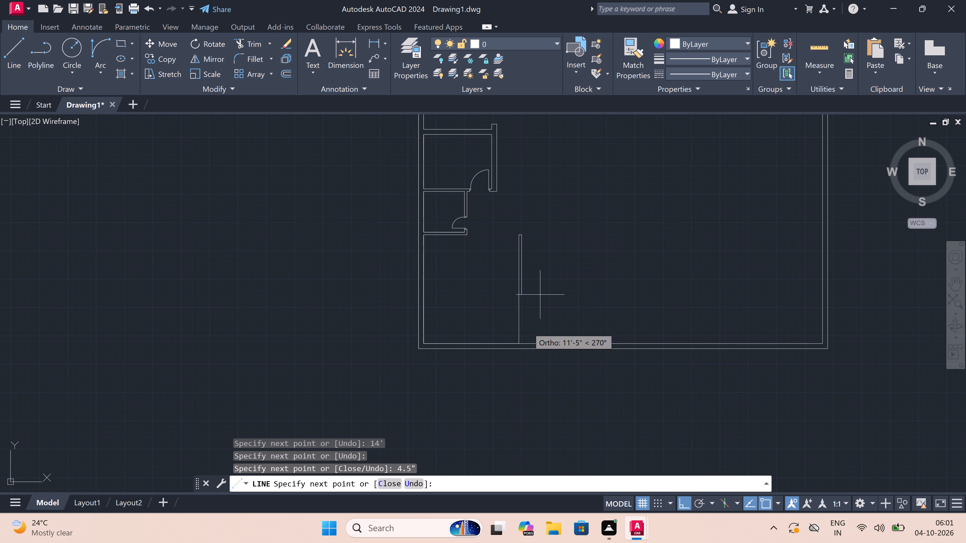
pyautogui.scroll(3, 521, 342)
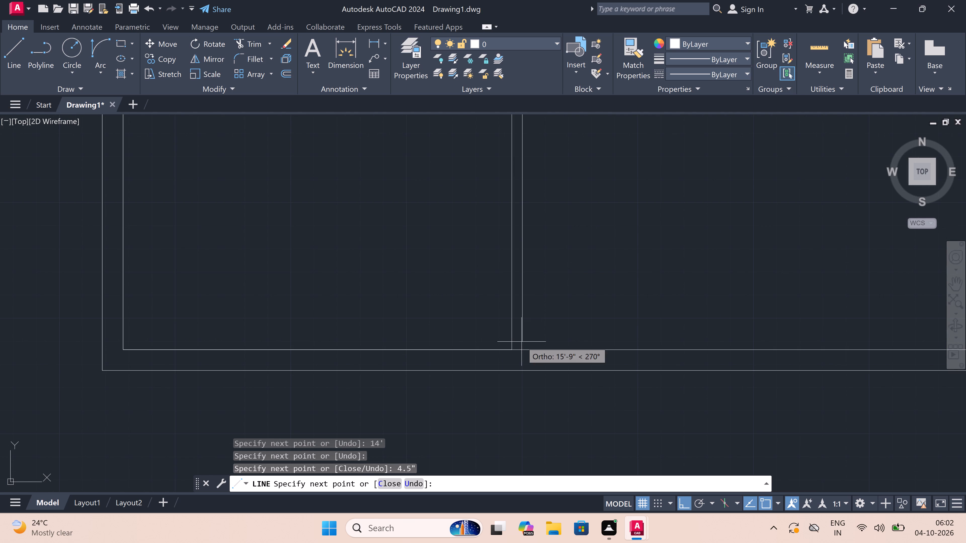
pyautogui.click(522, 348)
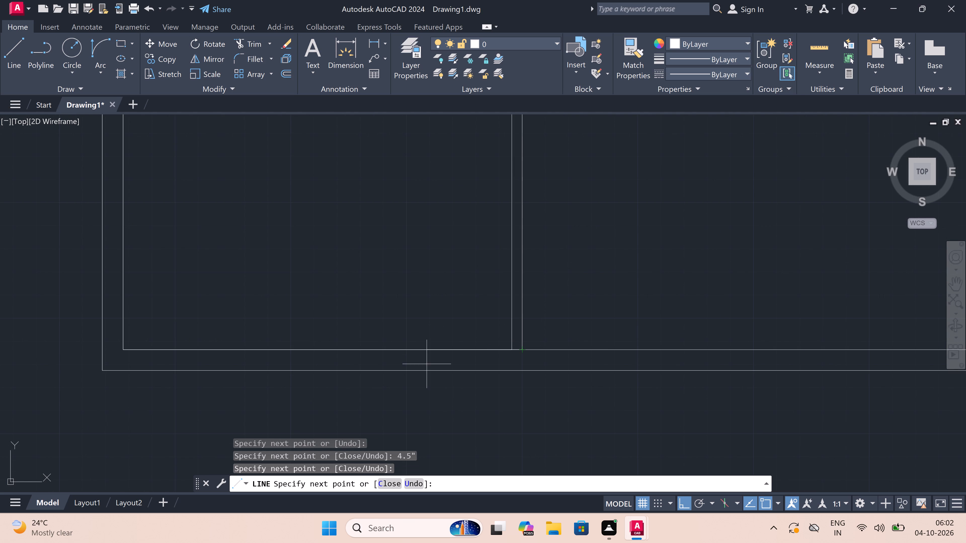
# Draw a line 14' west from the southeast inner corner, then north to align with the western partition's top end.
pyautogui.scroll(-3, 406, 367)
pyautogui.scroll(3, 655, 337)
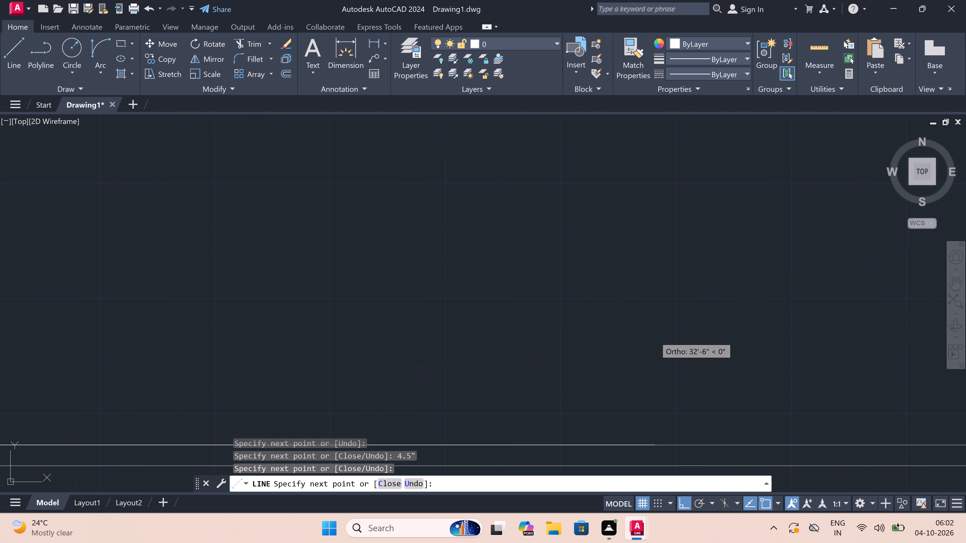
pyautogui.press('Escape')
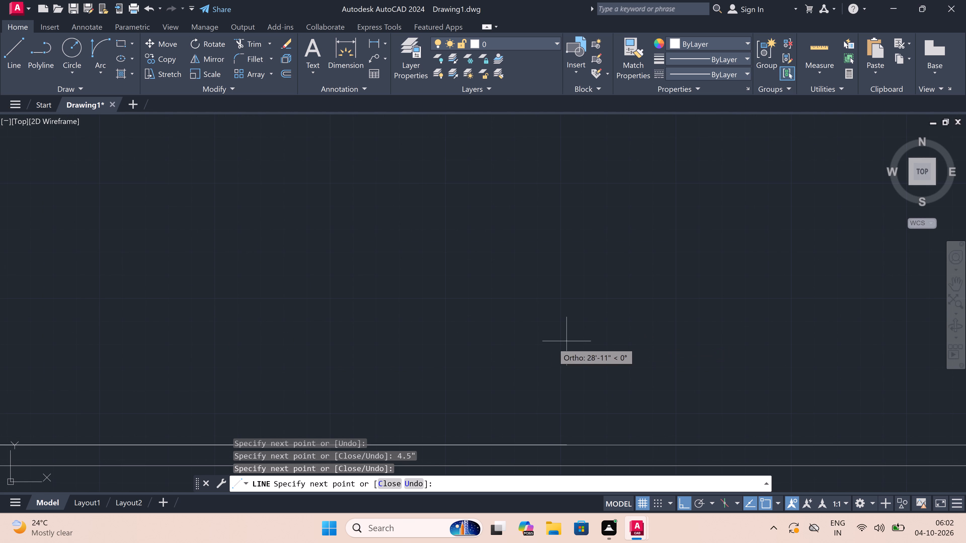
pyautogui.scroll(-4, 514, 349)
pyautogui.scroll(3, 583, 351)
pyautogui.press('space')
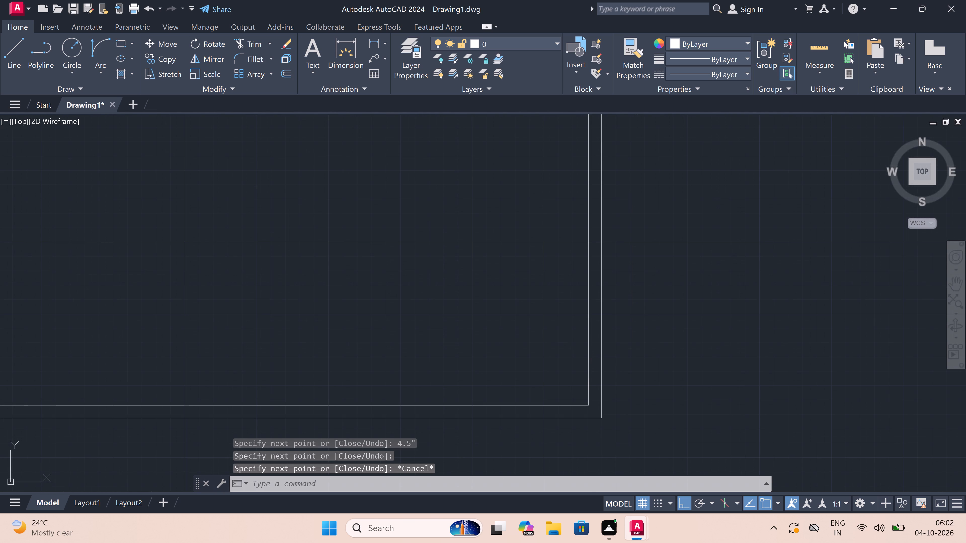
pyautogui.click(590, 406)
pyautogui.press('1')
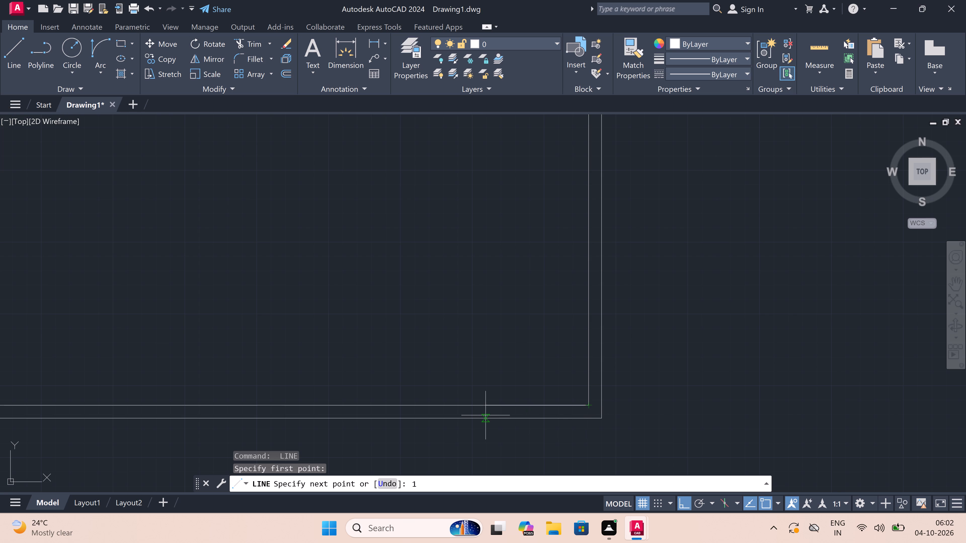
pyautogui.press('4')
pyautogui.press("'")
pyautogui.press('space')
pyautogui.scroll(-3, 483, 411)
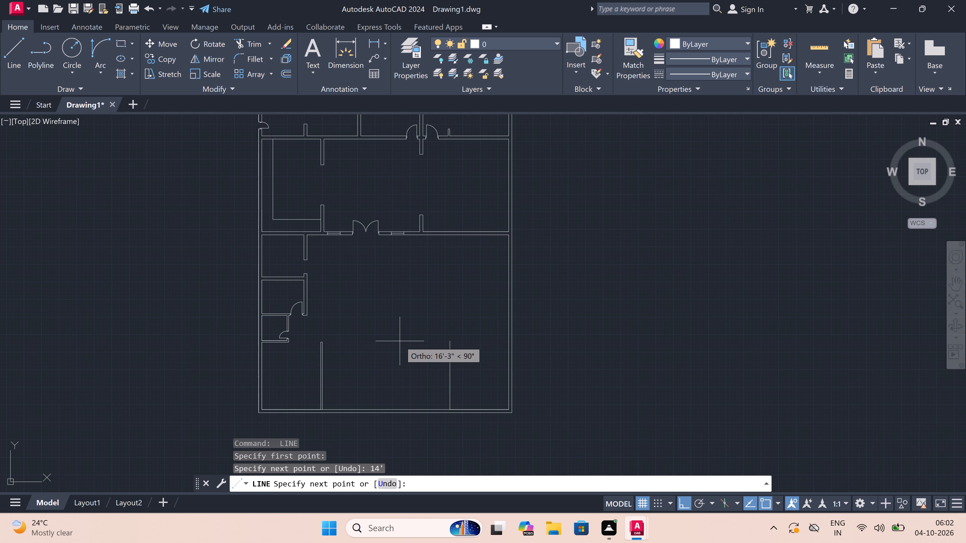
pyautogui.scroll(3, 426, 347)
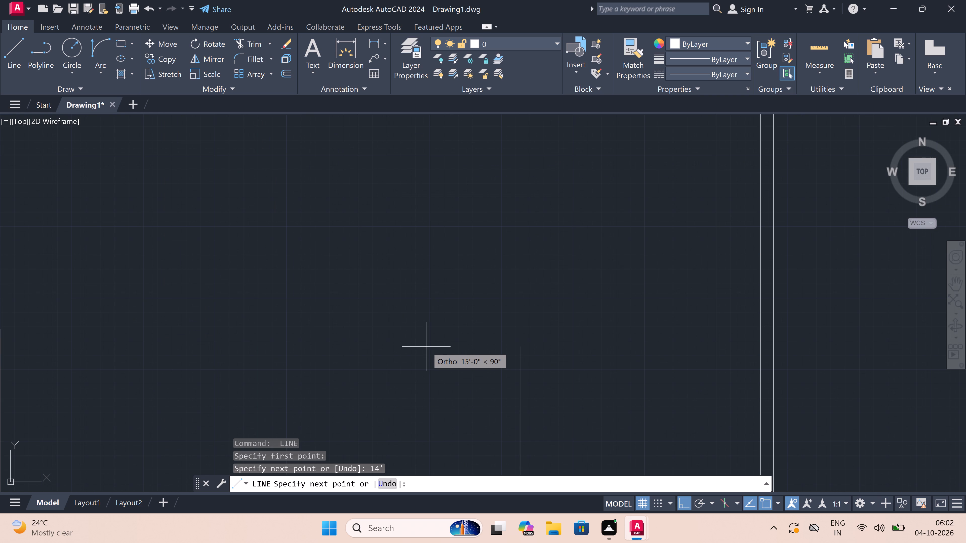
pyautogui.scroll(-2, 426, 346)
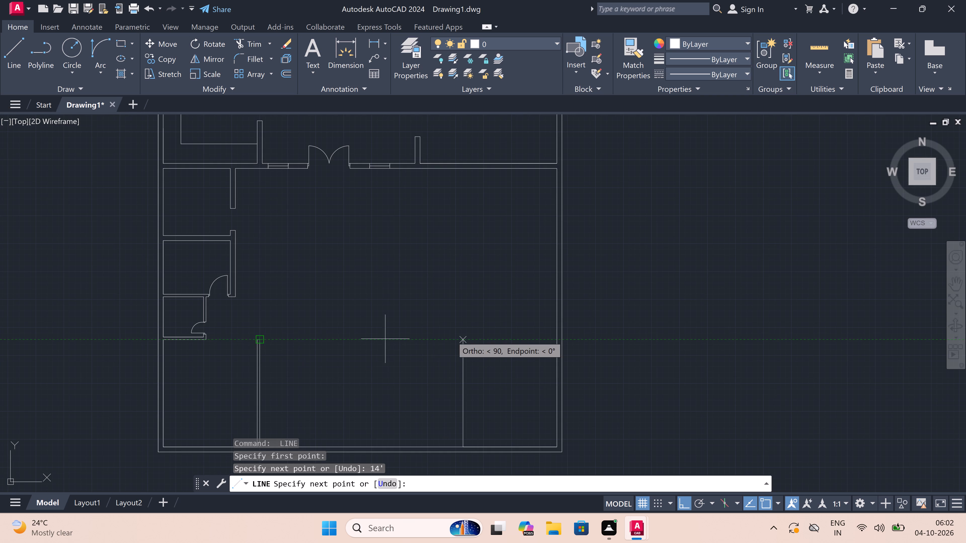
pyautogui.click(466, 338)
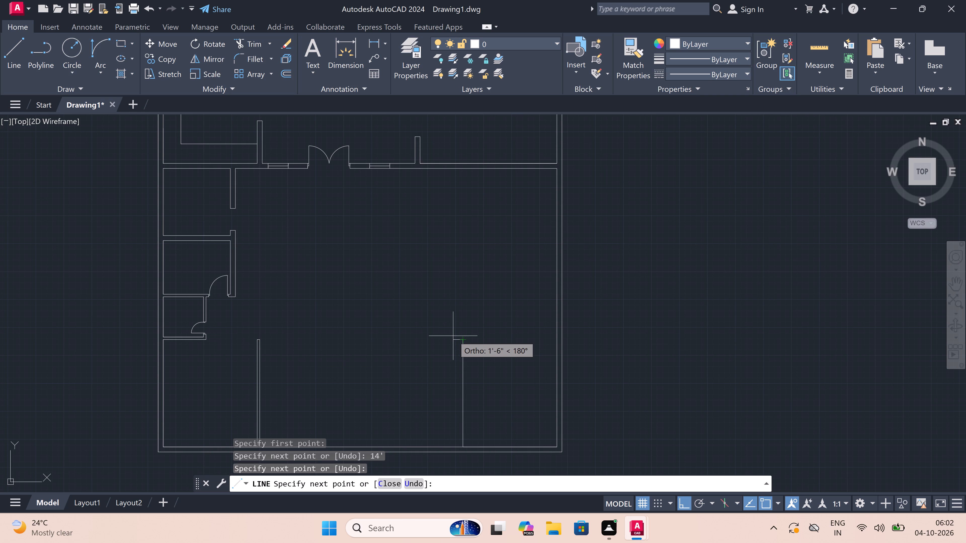
# Complete the eastern partition with a 4.5" end cap to the west and its second face down to the south wall.
pyautogui.write('4.5"')
pyautogui.press('space')
pyautogui.scroll(-4, 459, 387)
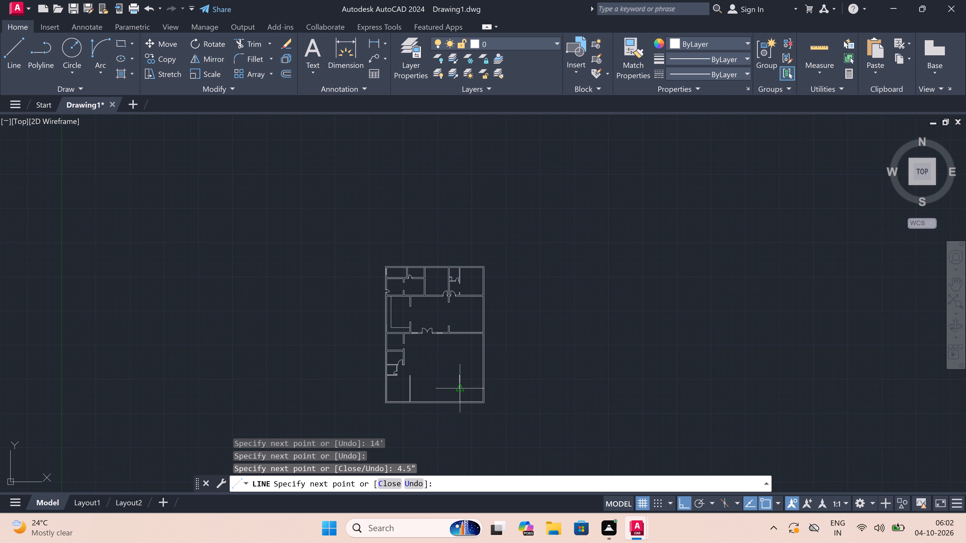
pyautogui.scroll(4, 458, 402)
pyautogui.scroll(3, 448, 337)
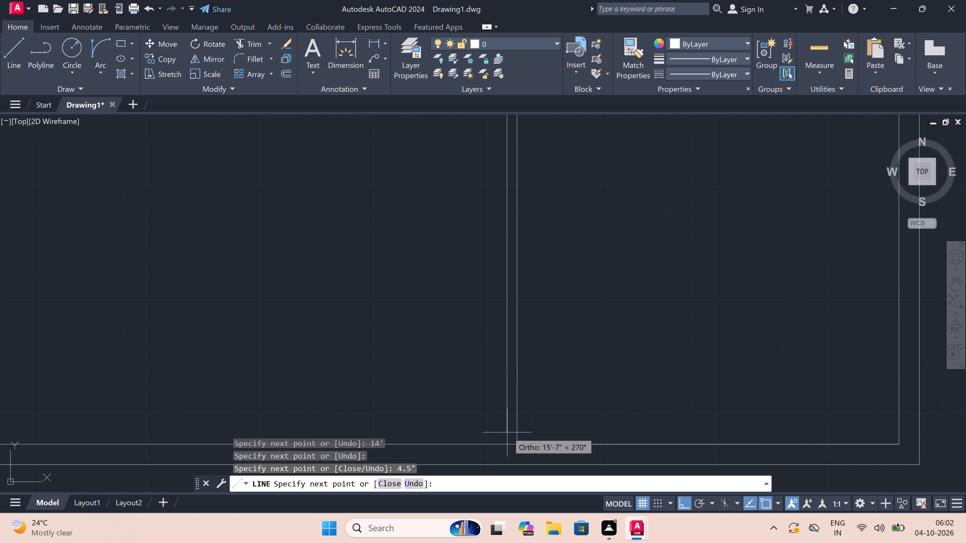
pyautogui.click(508, 446)
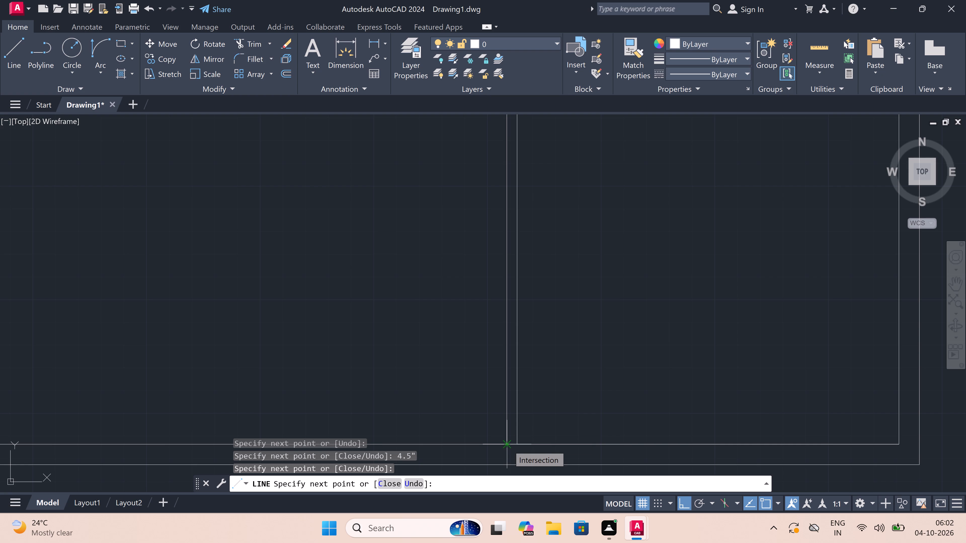
pyautogui.scroll(-2, 457, 371)
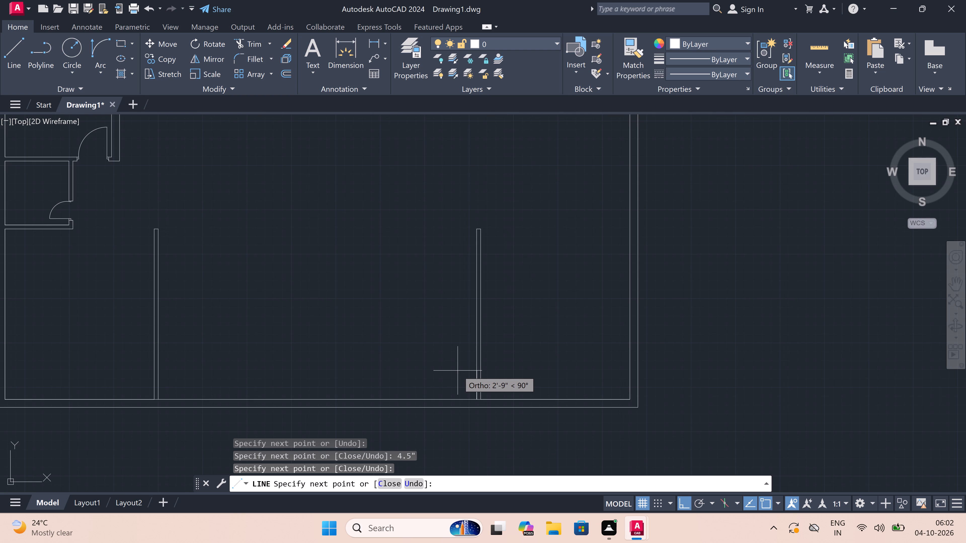
pyautogui.press('Escape')
# Draw the entrance's west jamb across the south wall between the partitions, with a 2" offset and a 3' door leaf northward.
pyautogui.scroll(-6, 458, 369)
pyautogui.scroll(3, 457, 368)
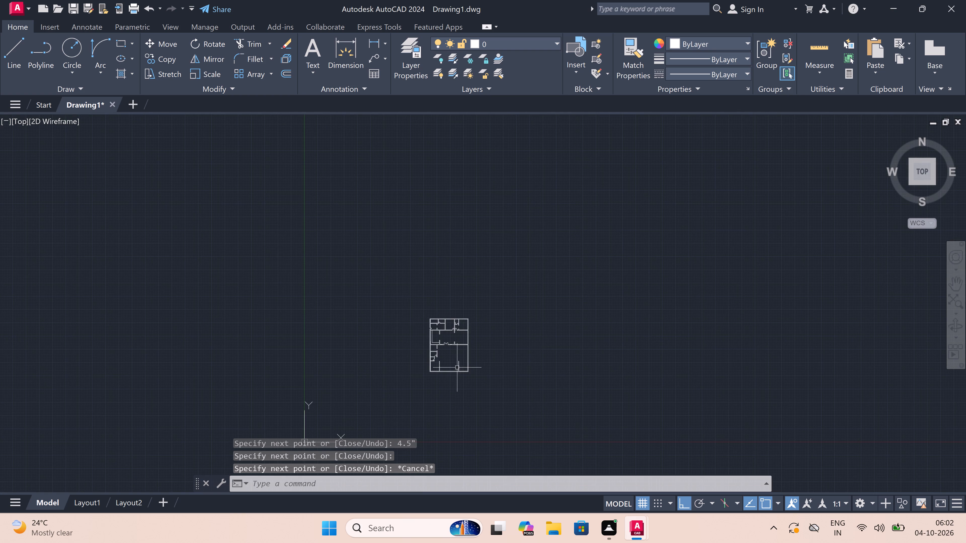
pyautogui.scroll(4, 404, 390)
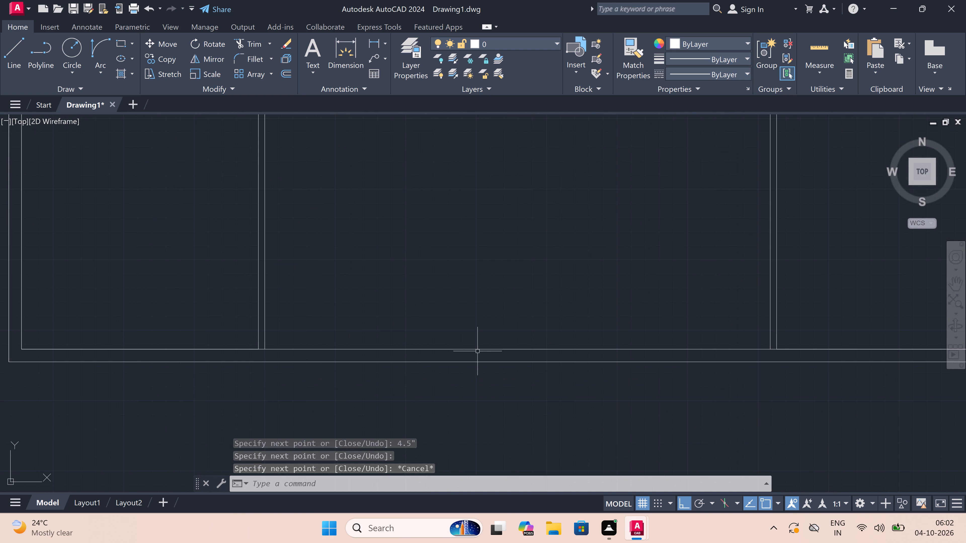
pyautogui.press('l')
pyautogui.press('space')
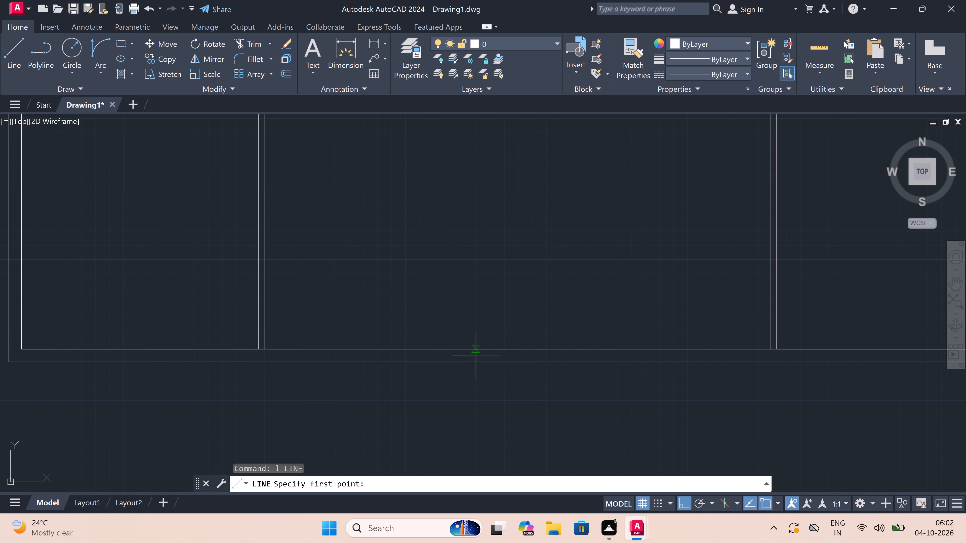
pyautogui.click(454, 348)
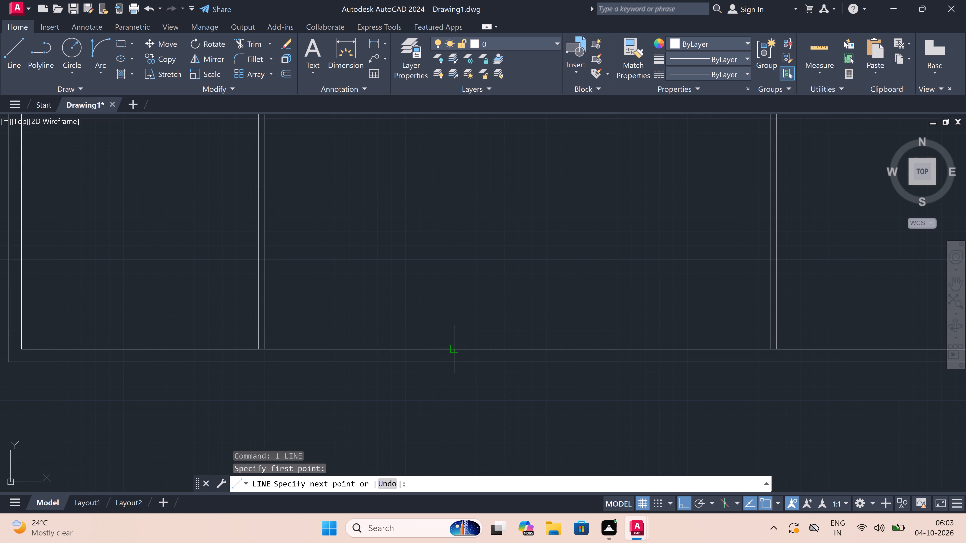
pyautogui.click(453, 360)
pyautogui.scroll(2, 453, 358)
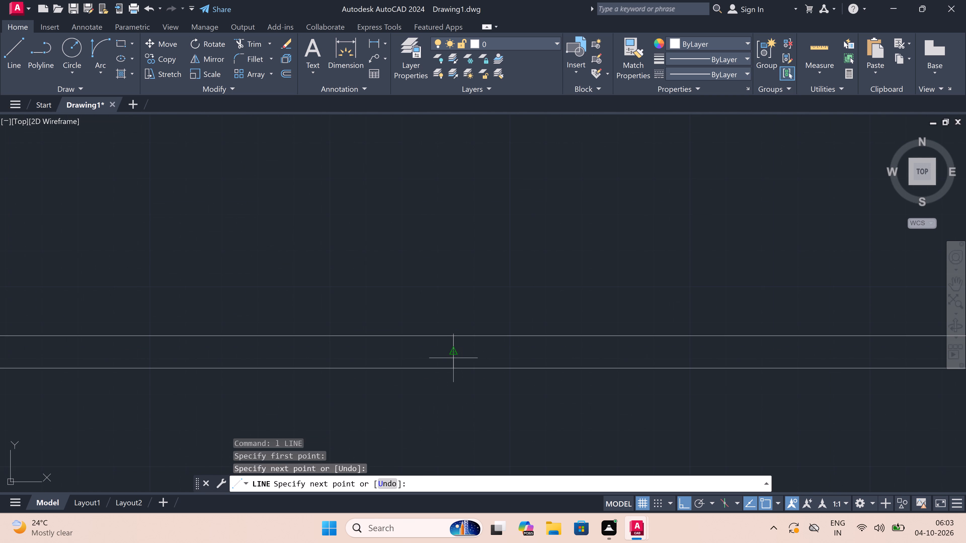
pyautogui.click(454, 354)
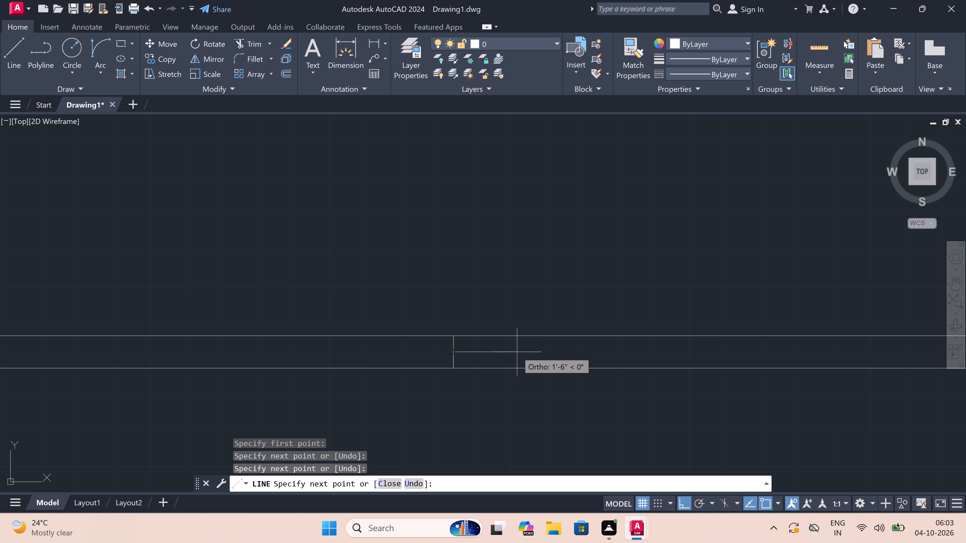
pyautogui.write('2"')
pyautogui.press('space')
pyautogui.write("3'")
pyautogui.press('space')
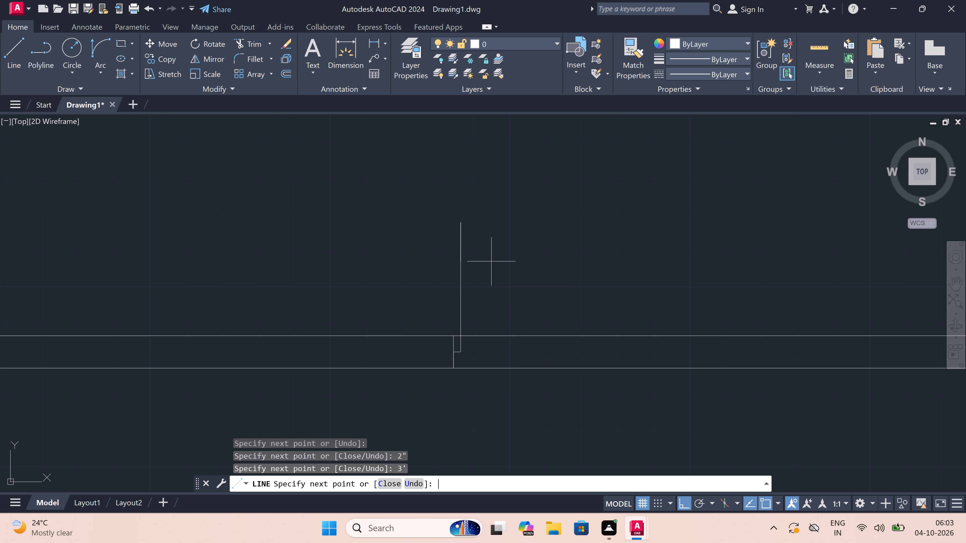
pyautogui.scroll(-4, 490, 261)
pyautogui.scroll(3, 504, 239)
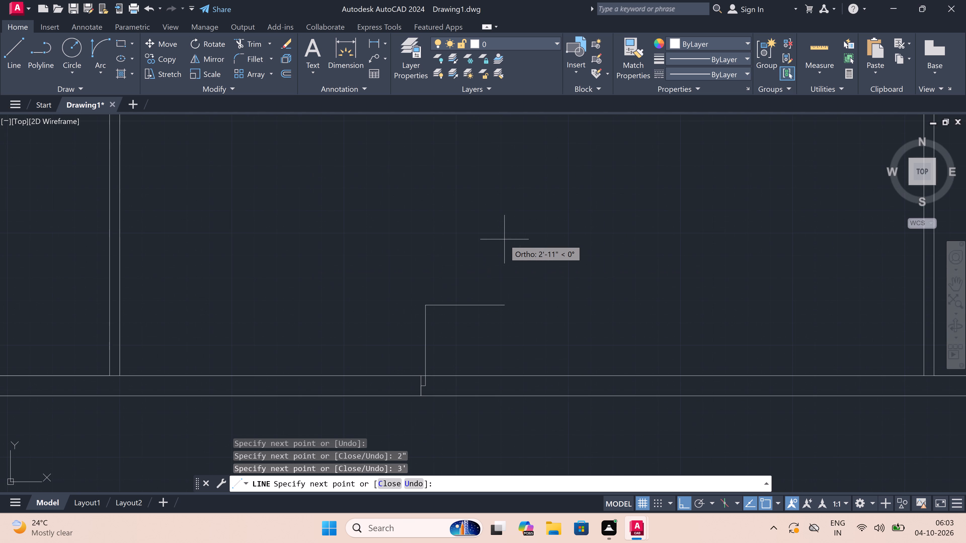
pyautogui.press('Escape')
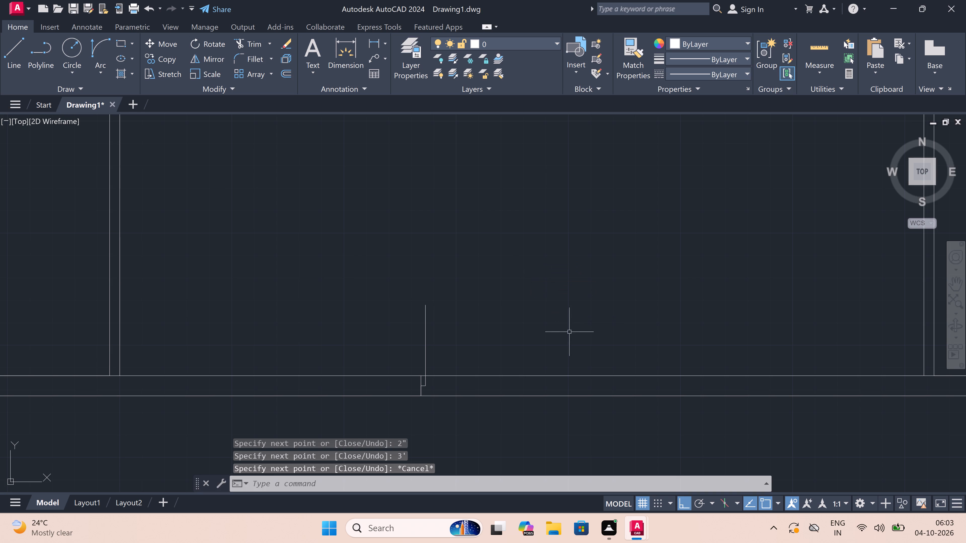
# Draw the entrance's east jamb across the south wall, with a 2" offset westward and a matching 3' door leaf northward.
pyautogui.press('space')
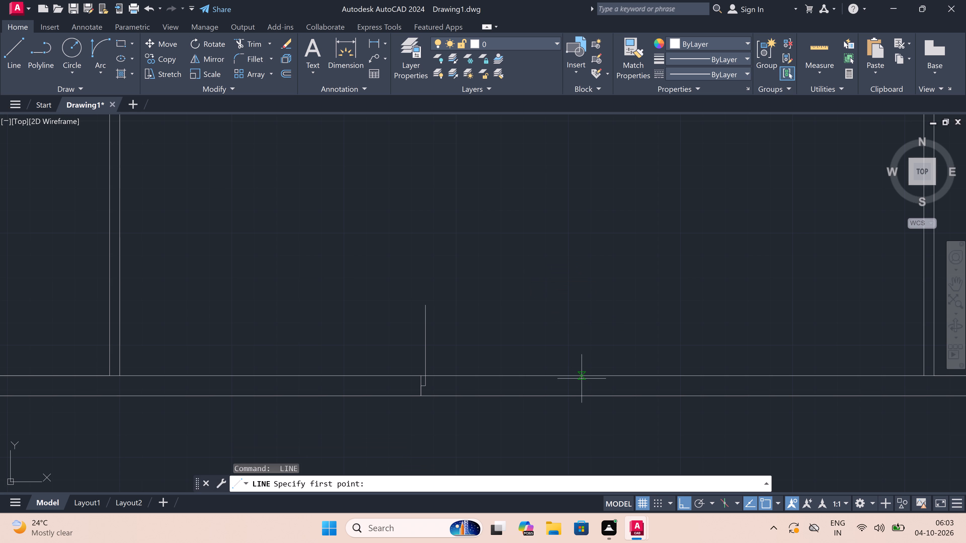
pyautogui.click(581, 377)
pyautogui.click(585, 397)
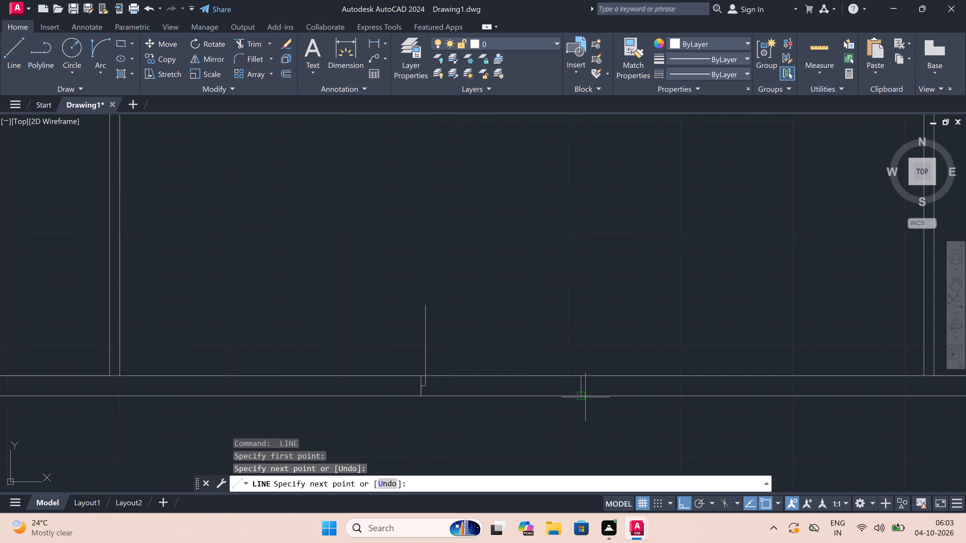
pyautogui.click(577, 386)
pyautogui.write('2"')
pyautogui.press('space')
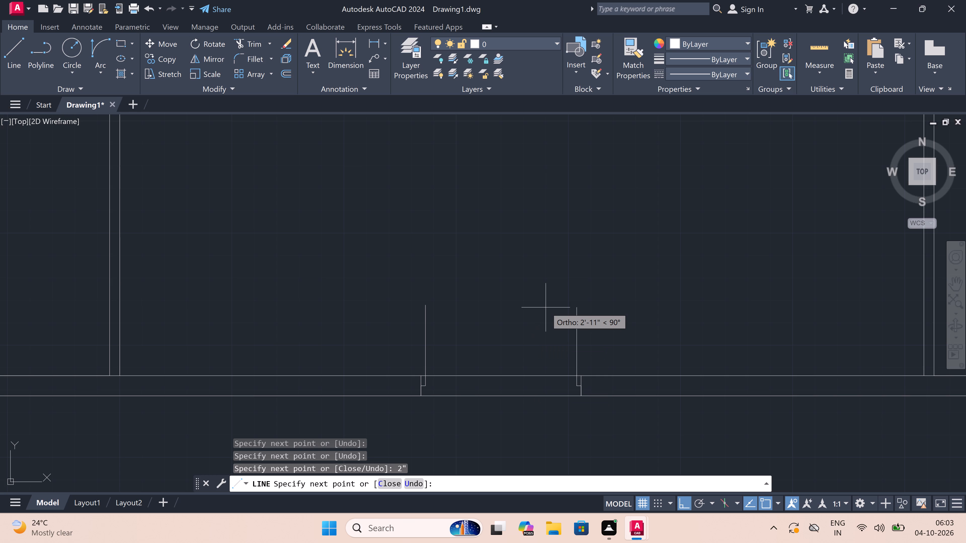
pyautogui.write("3'")
pyautogui.press('space')
pyautogui.press('Escape')
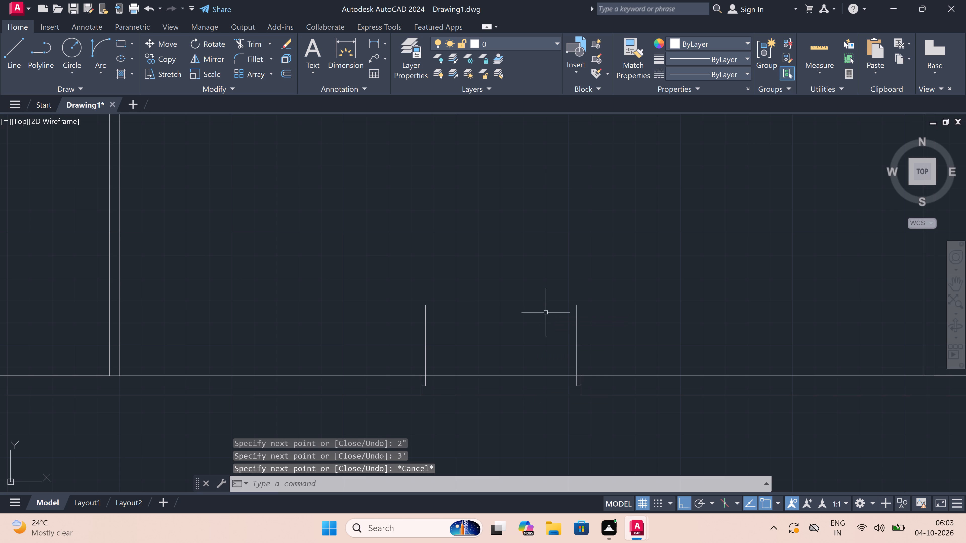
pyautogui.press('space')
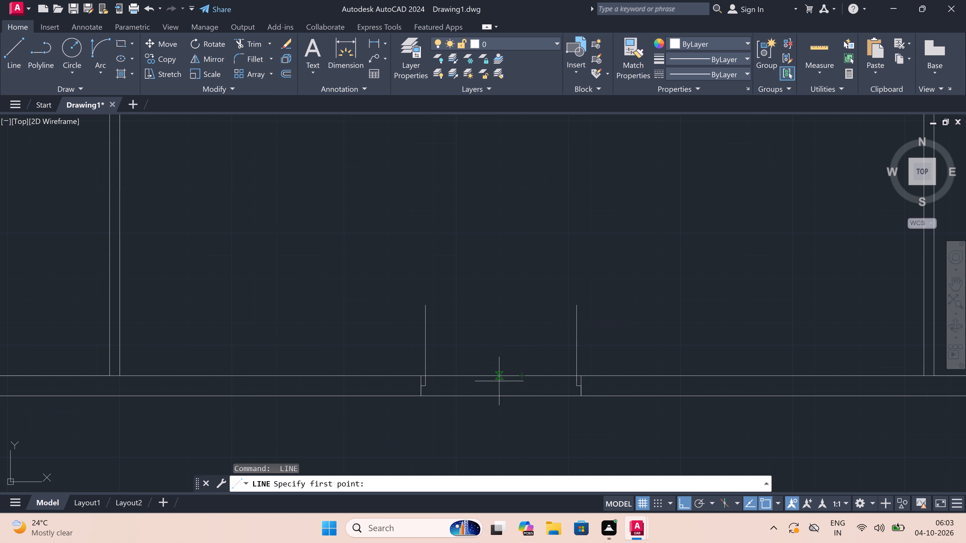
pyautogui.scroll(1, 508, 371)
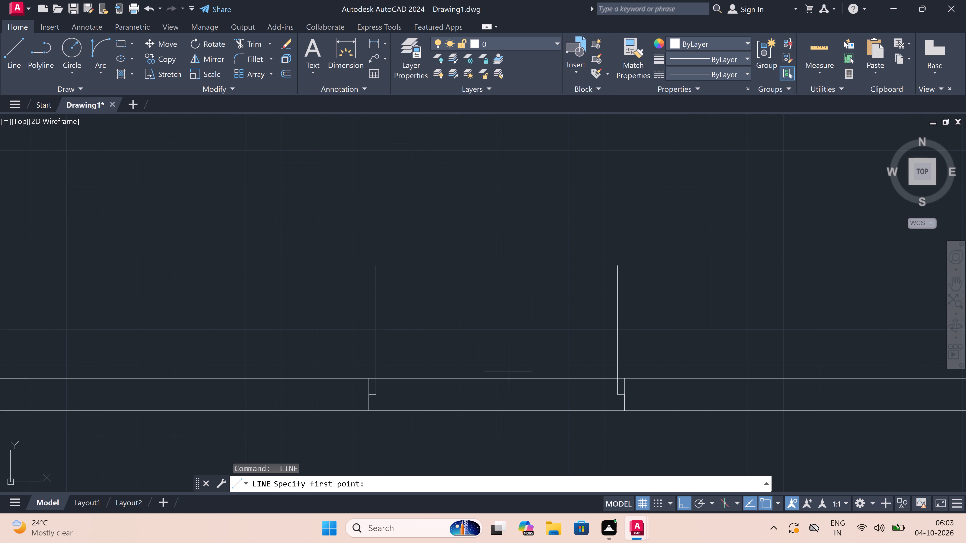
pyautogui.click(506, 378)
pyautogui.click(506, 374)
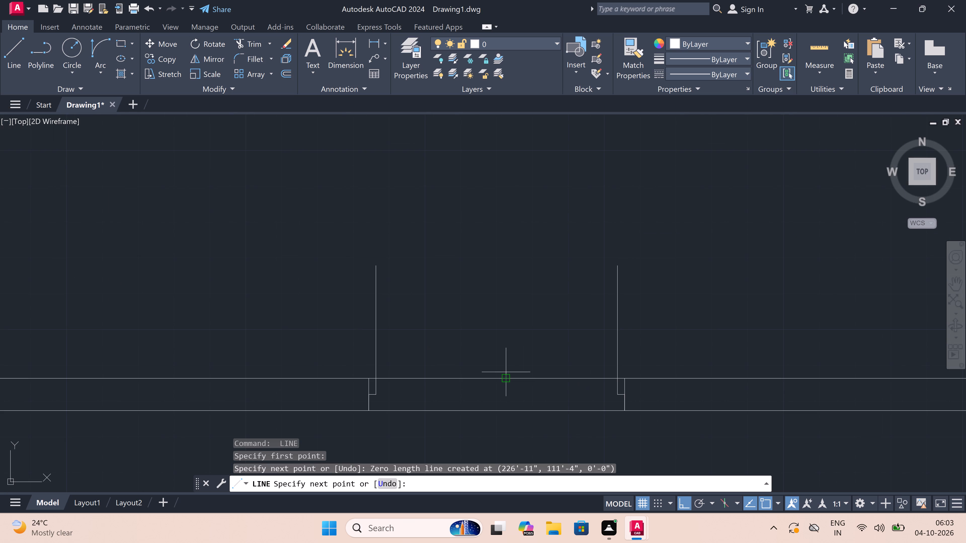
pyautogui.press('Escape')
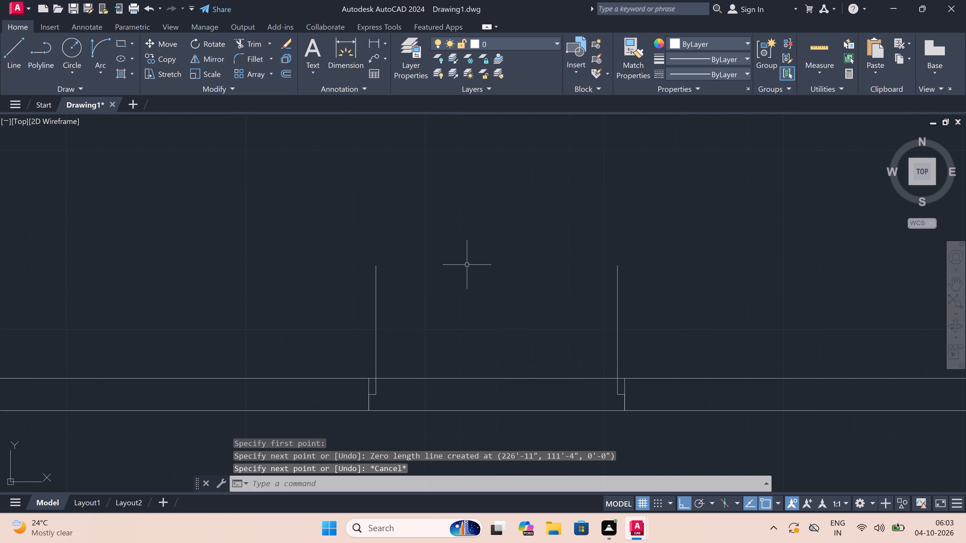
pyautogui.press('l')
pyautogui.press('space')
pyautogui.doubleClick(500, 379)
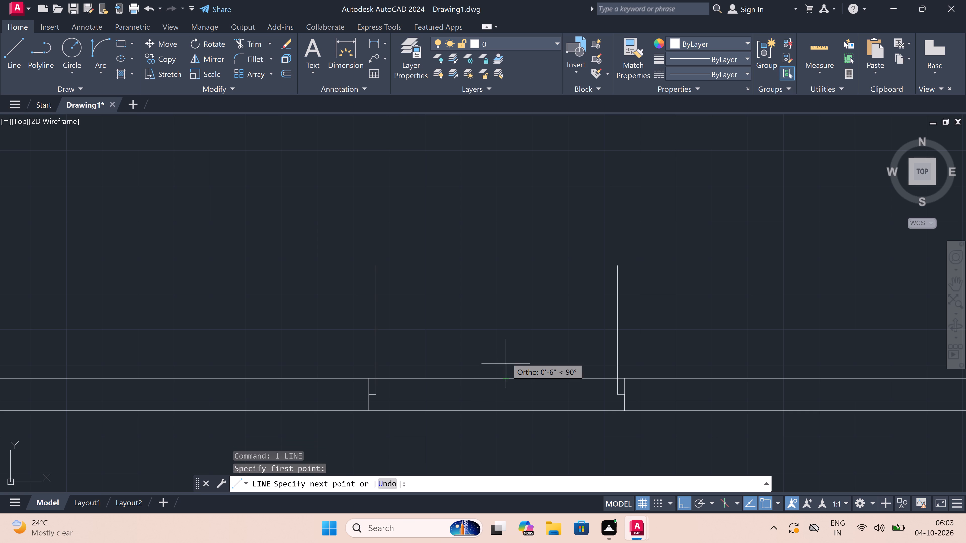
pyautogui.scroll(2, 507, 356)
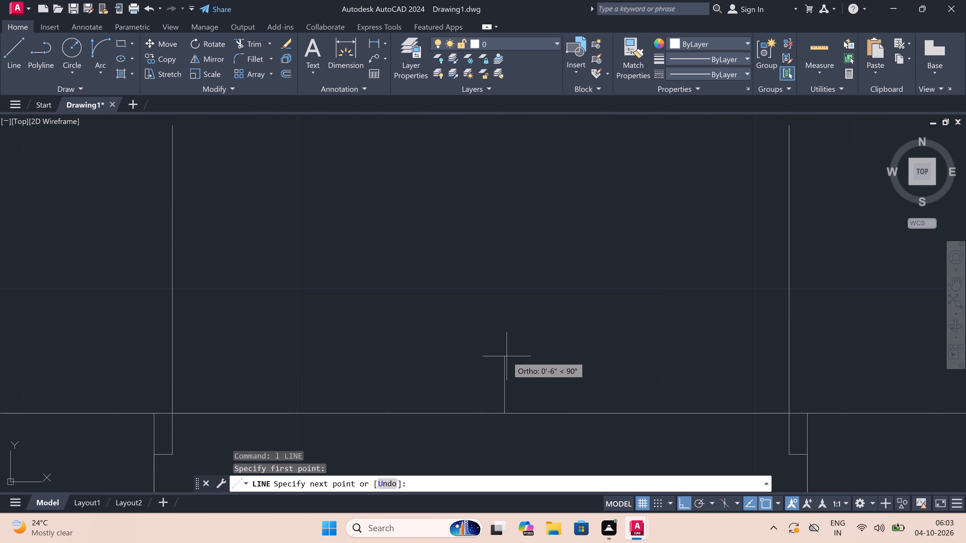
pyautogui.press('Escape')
# Draw a short vertical marker line northward from the south wall's inner face, midway between the two entrance door leaves.
pyautogui.press('space')
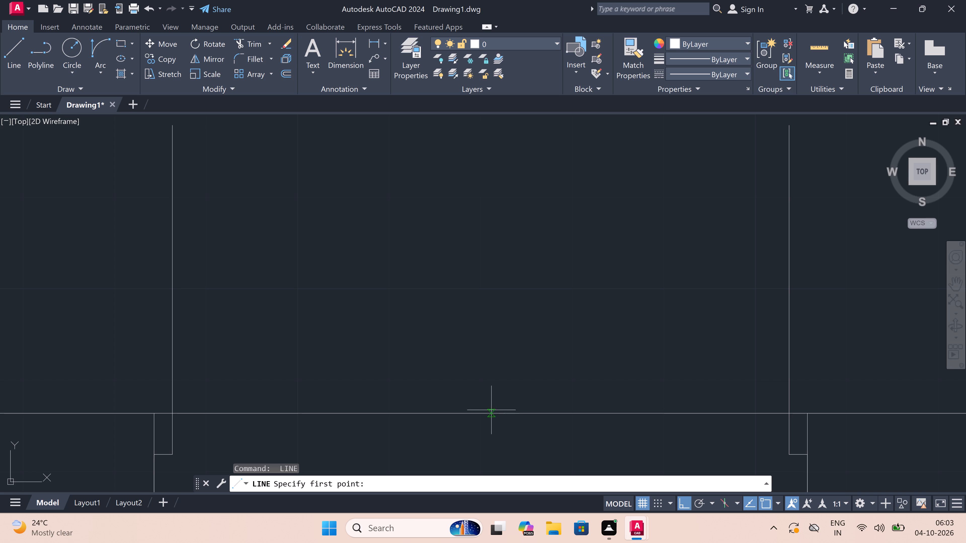
pyautogui.click(493, 410)
pyautogui.click(492, 396)
pyautogui.press('Escape')
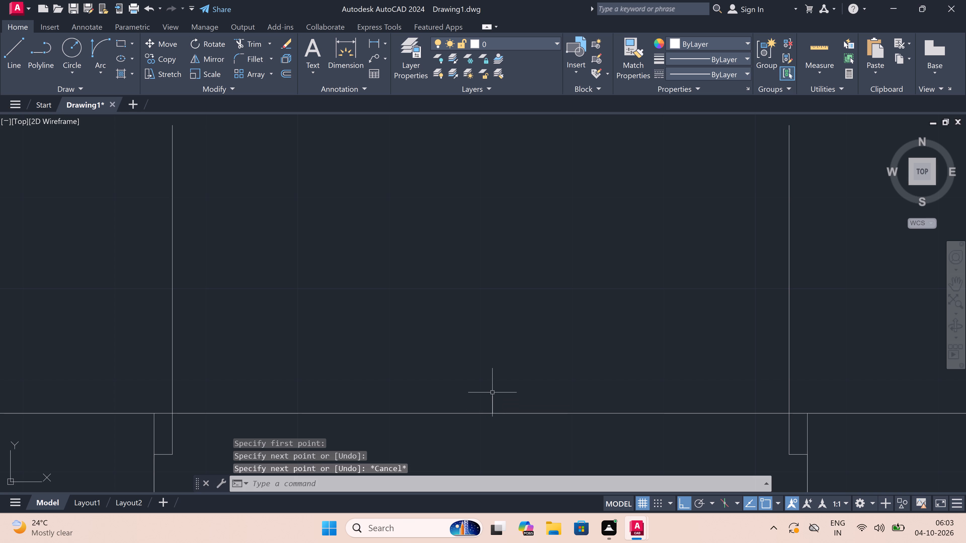
# Draw the west door swing as an arc from the west leaf's top end to the centre marker on the wall.
pyautogui.scroll(-3, 487, 375)
pyautogui.scroll(2, 486, 363)
pyautogui.scroll(-1, 450, 227)
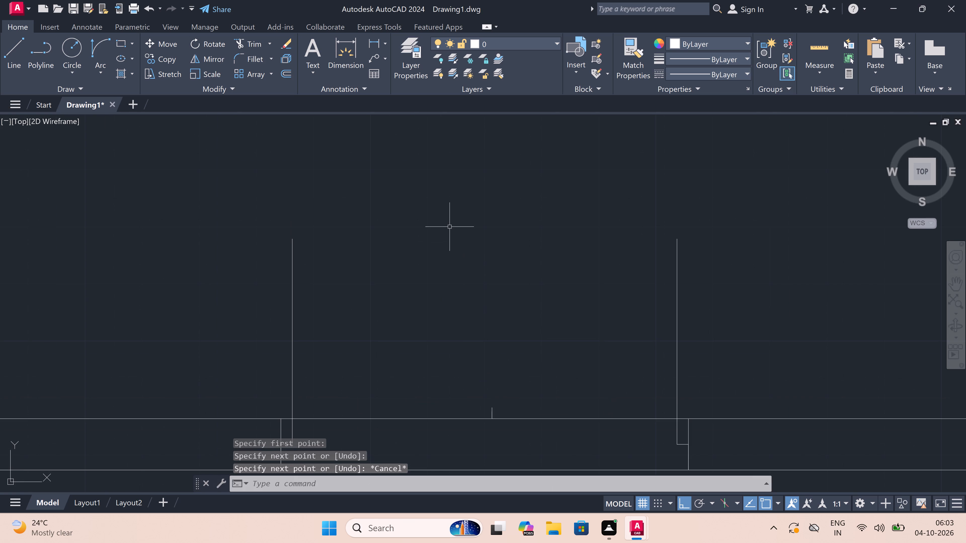
pyautogui.click(99, 44)
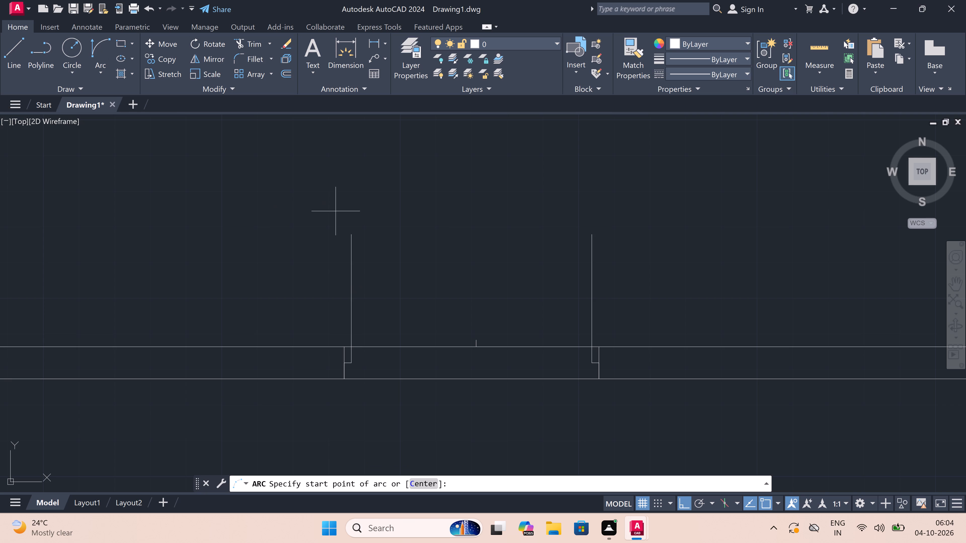
pyautogui.click(353, 232)
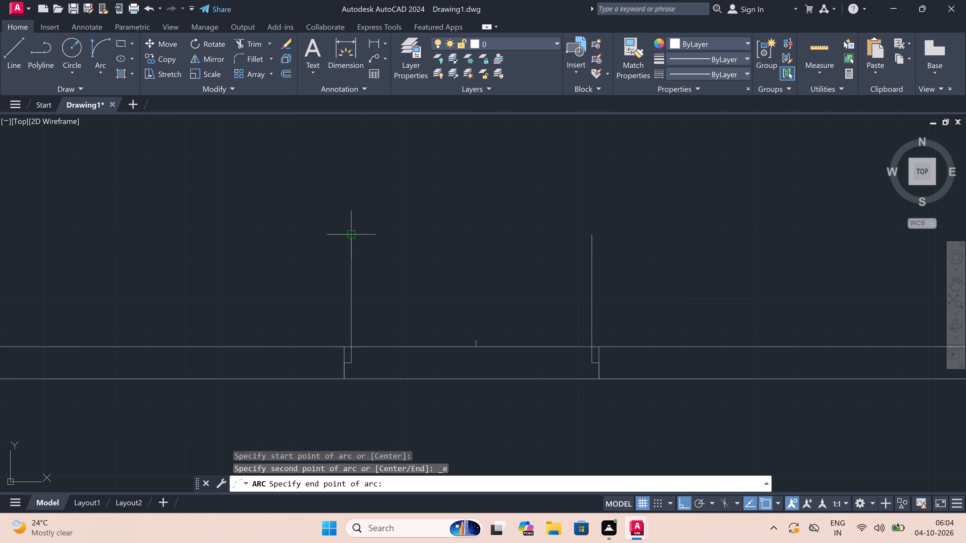
pyautogui.doubleClick(473, 345)
pyautogui.click(484, 297)
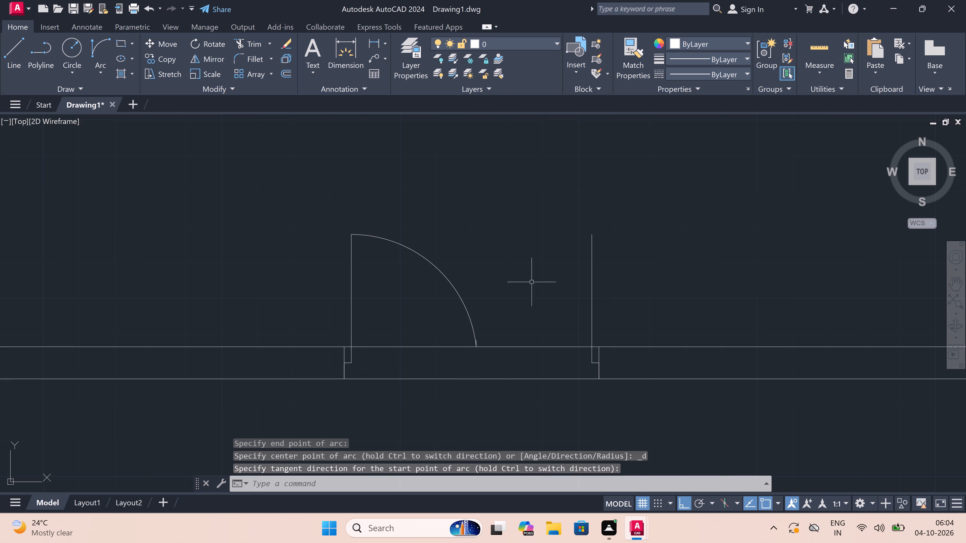
# Draw the east door swing as a three-point arc from the east leaf's top, through the centre marker, ending south of the wall.
pyautogui.press('space')
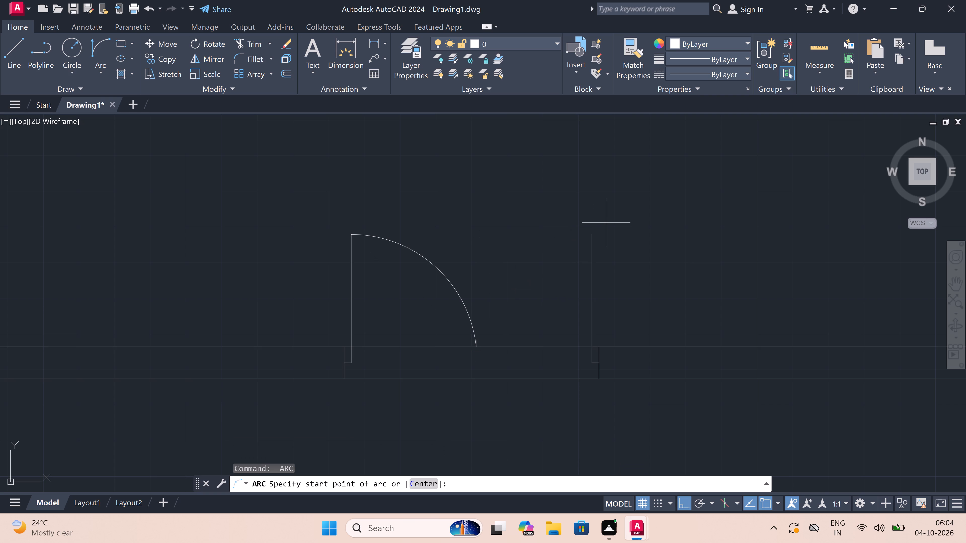
pyautogui.doubleClick(588, 234)
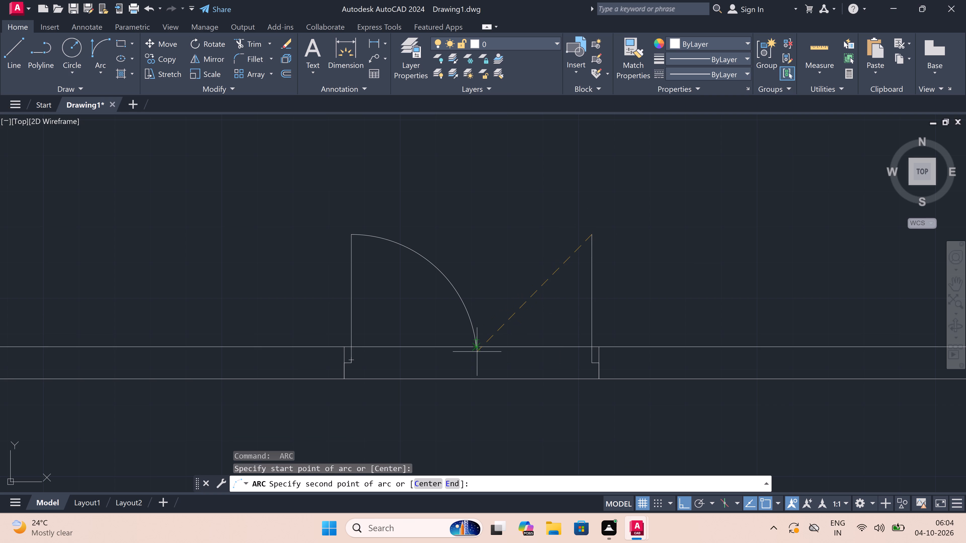
pyautogui.doubleClick(474, 341)
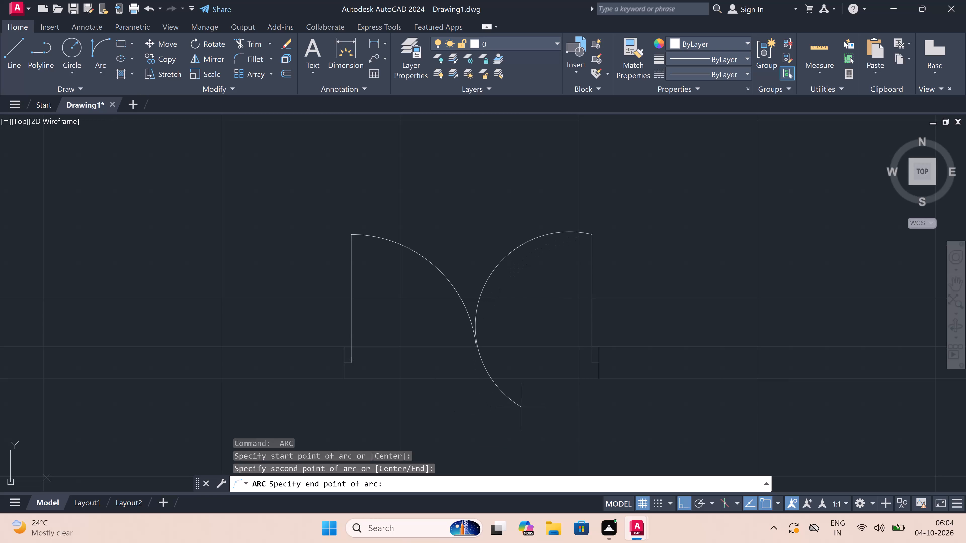
pyautogui.click(481, 410)
# Trim both south wall lines between the entrance jambs and the east arc's tail below the wall.
pyautogui.press('t')
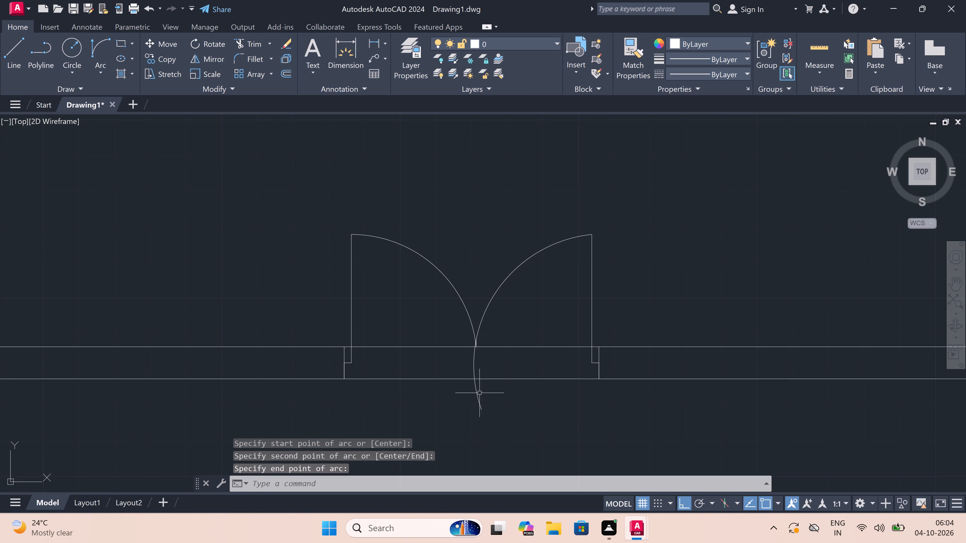
pyautogui.press('r')
pyautogui.press('space')
pyautogui.click(492, 344)
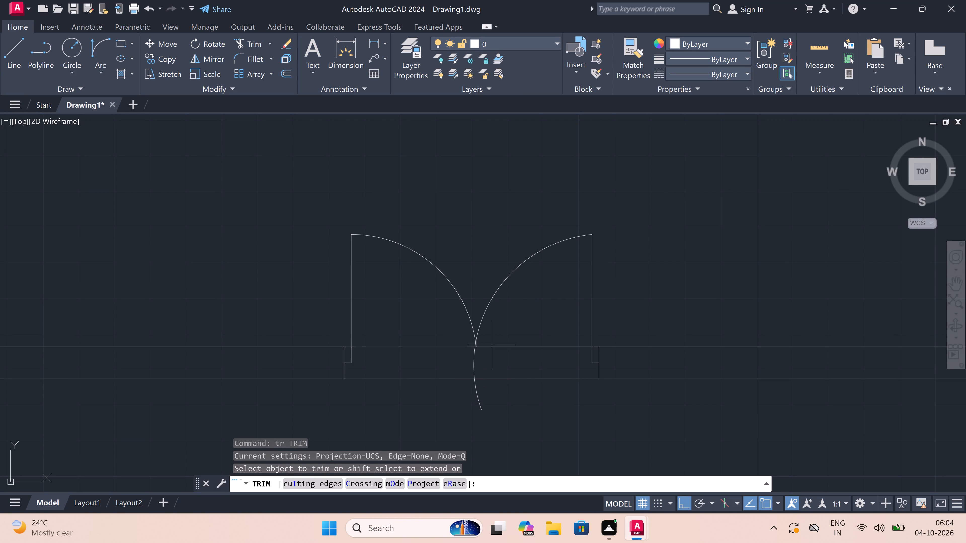
pyautogui.click(411, 410)
pyautogui.moveTo(414, 322); pyautogui.dragTo(414, 326)
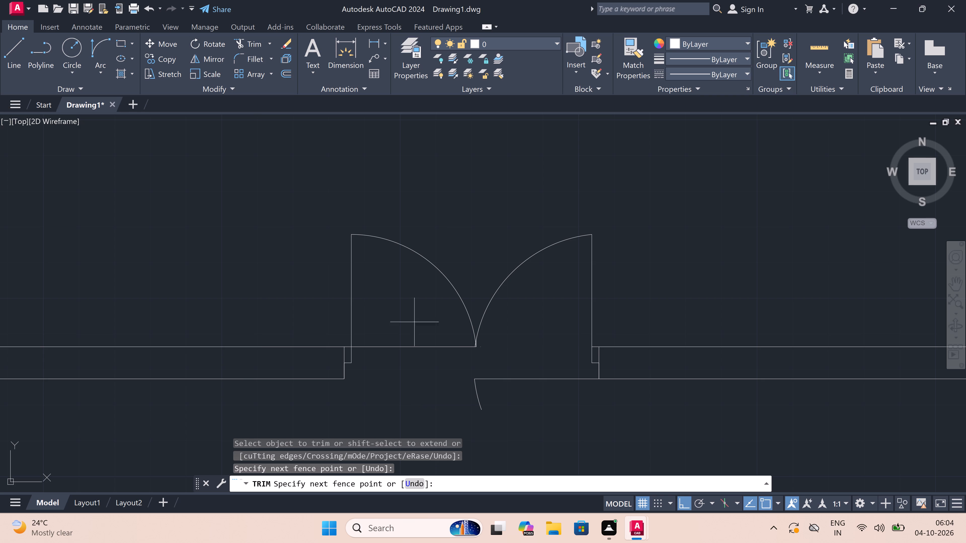
pyautogui.click(413, 376)
pyautogui.click(466, 415)
pyautogui.click(469, 412)
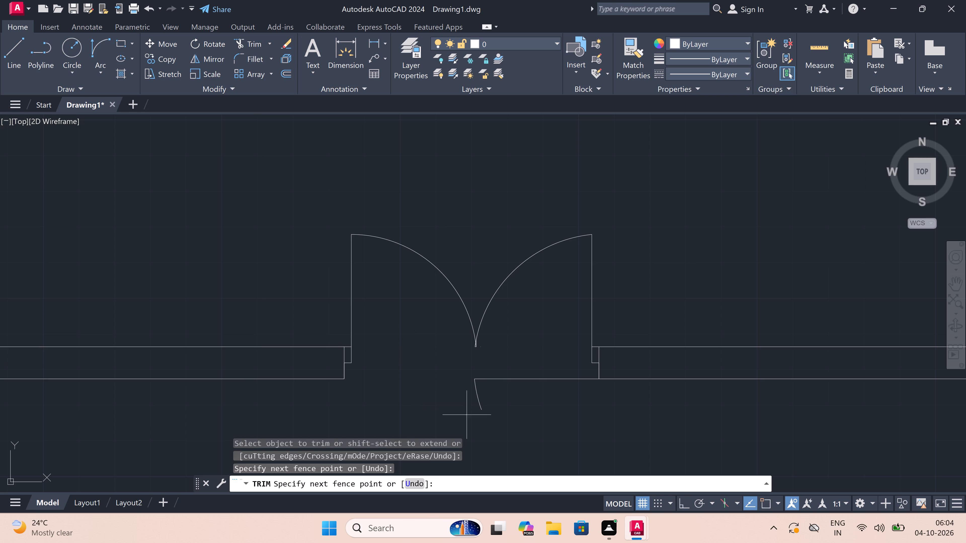
pyautogui.moveTo(520, 356); pyautogui.dragTo(519, 358)
pyautogui.click(423, 412)
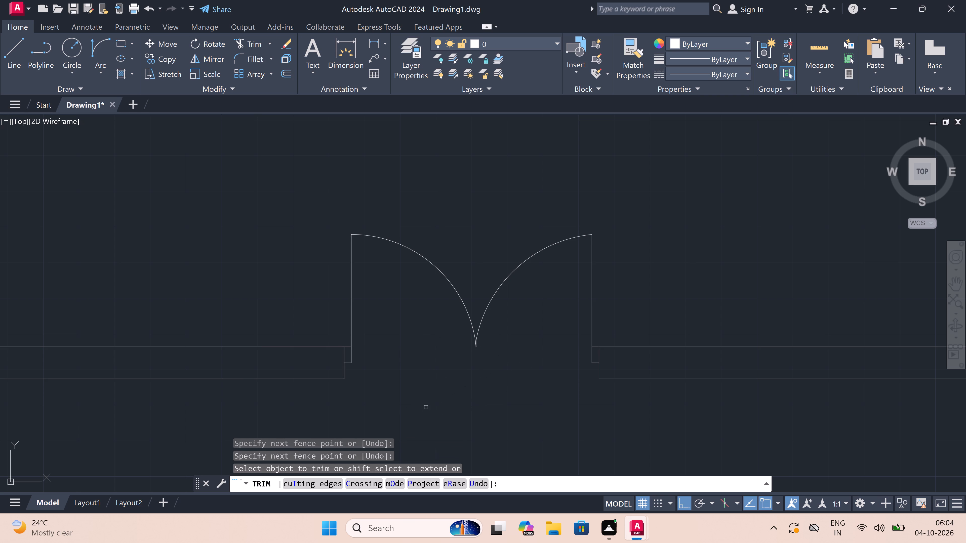
# Trim the centre marker, the crossing arc ends and the leftover wall segment so the two door arcs meet at a point.
pyautogui.scroll(4, 478, 318)
pyautogui.scroll(-4, 456, 411)
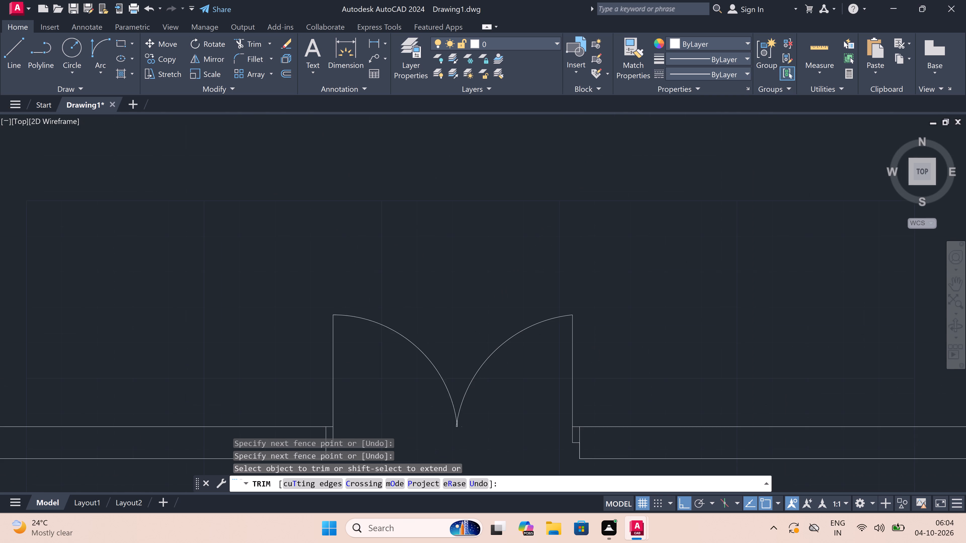
pyautogui.scroll(5, 452, 427)
pyautogui.scroll(3, 475, 386)
pyautogui.scroll(-4, 475, 386)
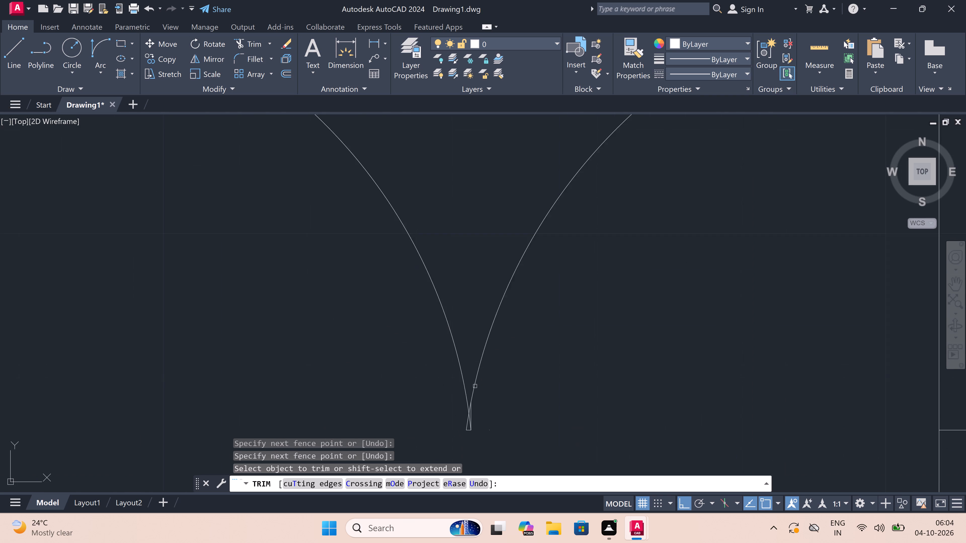
pyautogui.scroll(5, 467, 409)
pyautogui.doubleClick(466, 409)
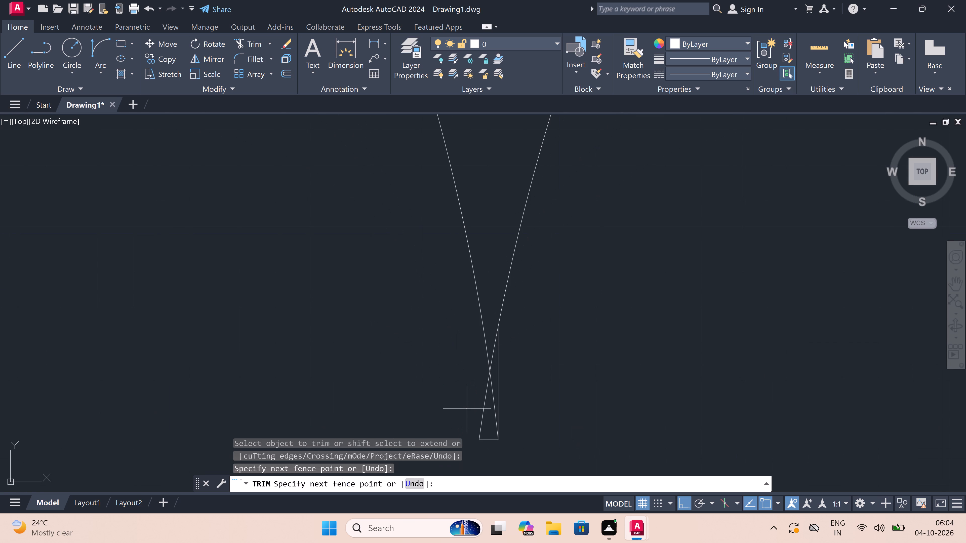
pyautogui.click(544, 365)
pyautogui.doubleClick(445, 412)
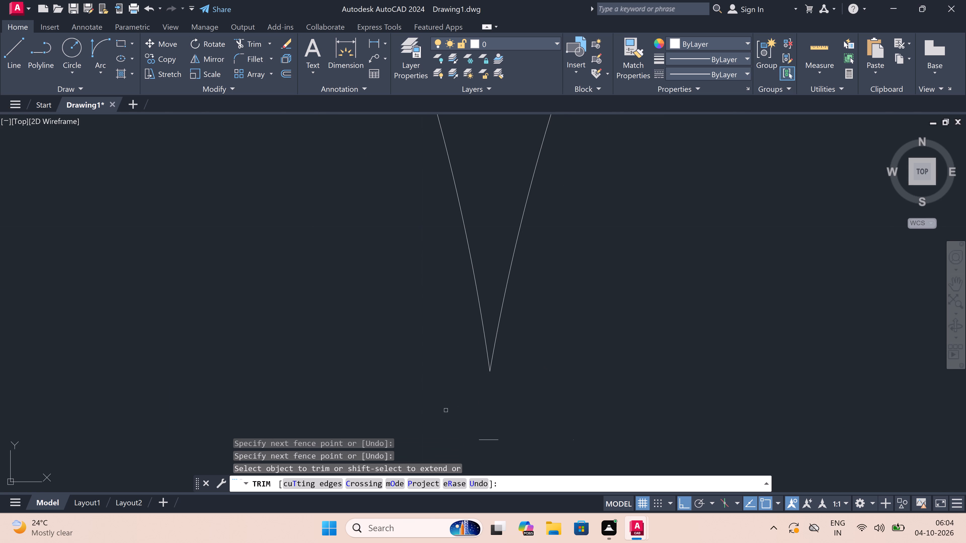
pyautogui.moveTo(489, 450); pyautogui.dragTo(488, 446)
pyautogui.click(486, 424)
# Delete the tiny leftover fragment just below the point where the two door arcs meet.
pyautogui.scroll(4, 485, 345)
pyautogui.scroll(-9, 488, 362)
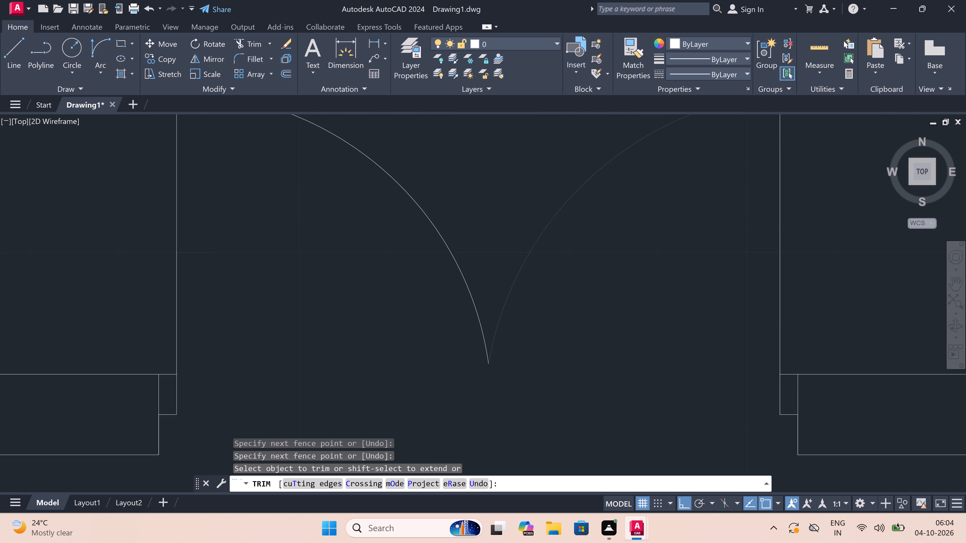
pyautogui.scroll(-1, 489, 360)
pyautogui.scroll(4, 498, 375)
pyautogui.scroll(3, 474, 341)
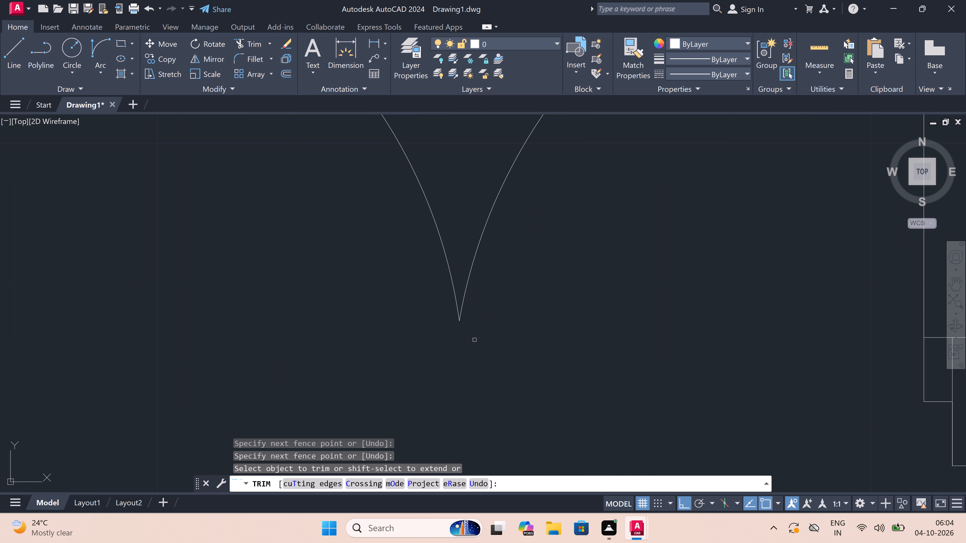
pyautogui.click(474, 340)
pyautogui.doubleClick(496, 323)
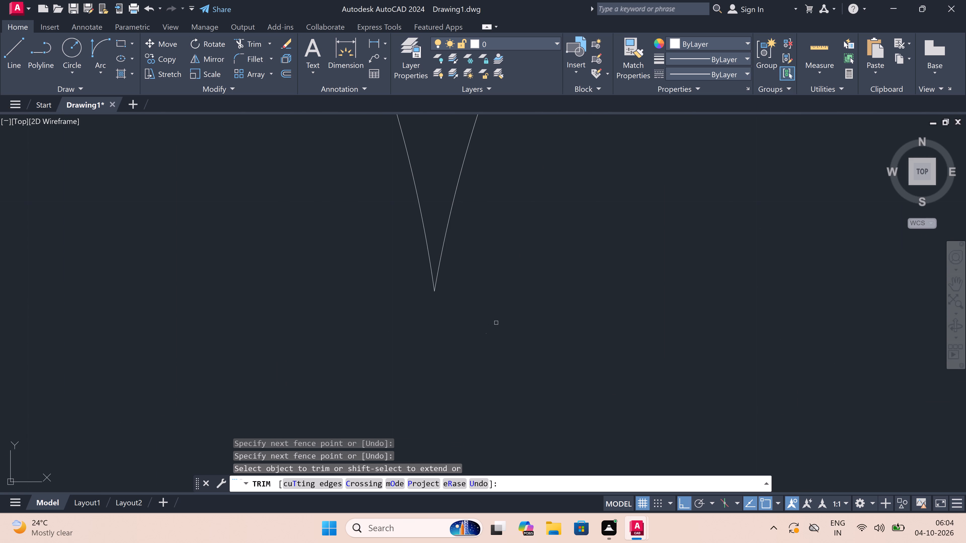
pyautogui.press('Escape')
pyautogui.moveTo(496, 323); pyautogui.dragTo(490, 324)
pyautogui.doubleClick(433, 365)
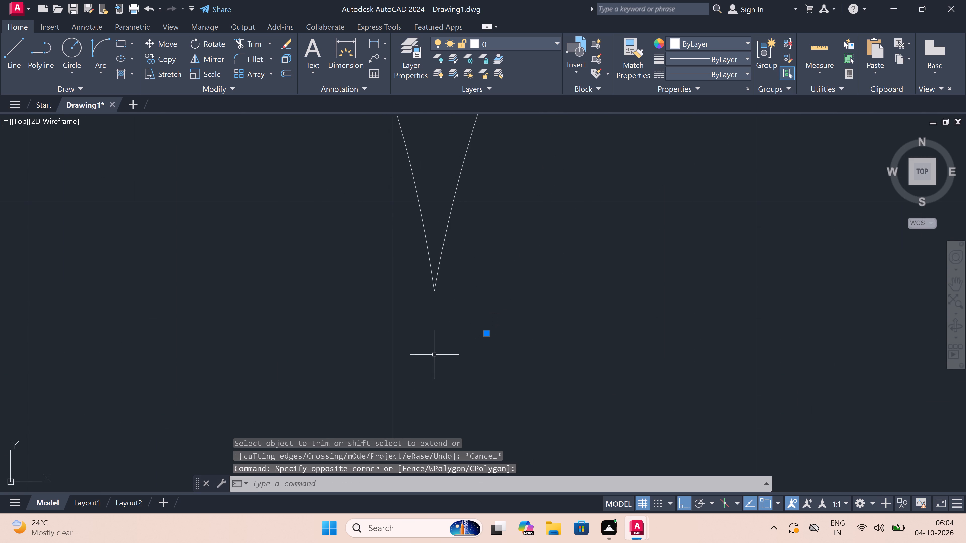
pyautogui.press('Delete')
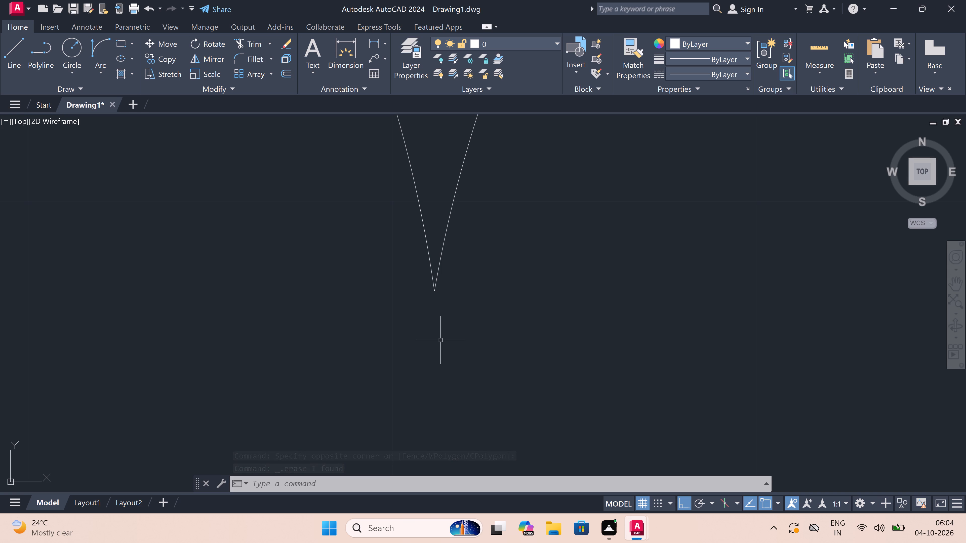
# Draw a window in the south wall east of the entrance, with jambs across the wall and a centreline of 4' plus 1' eastward.
pyautogui.scroll(-5, 450, 325)
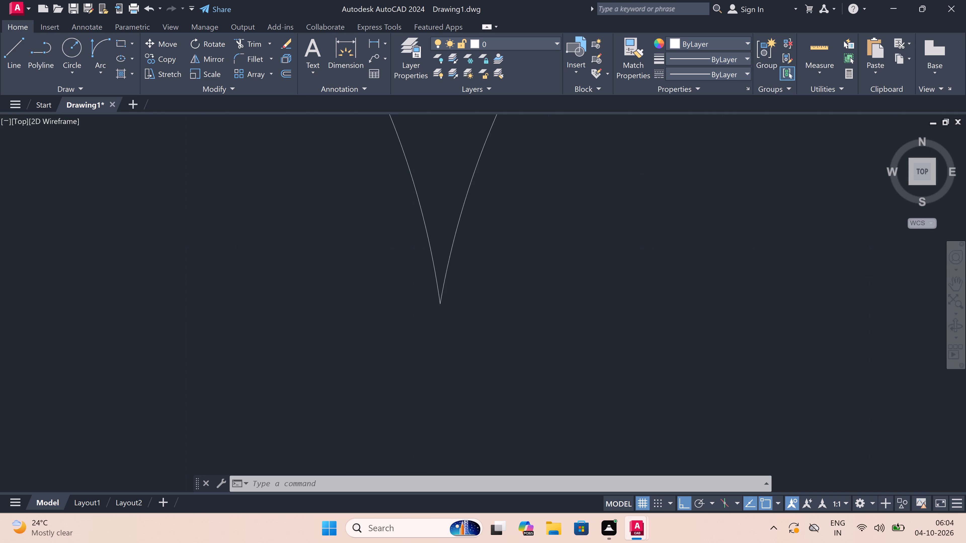
pyautogui.scroll(-4, 450, 325)
pyautogui.press('Escape')
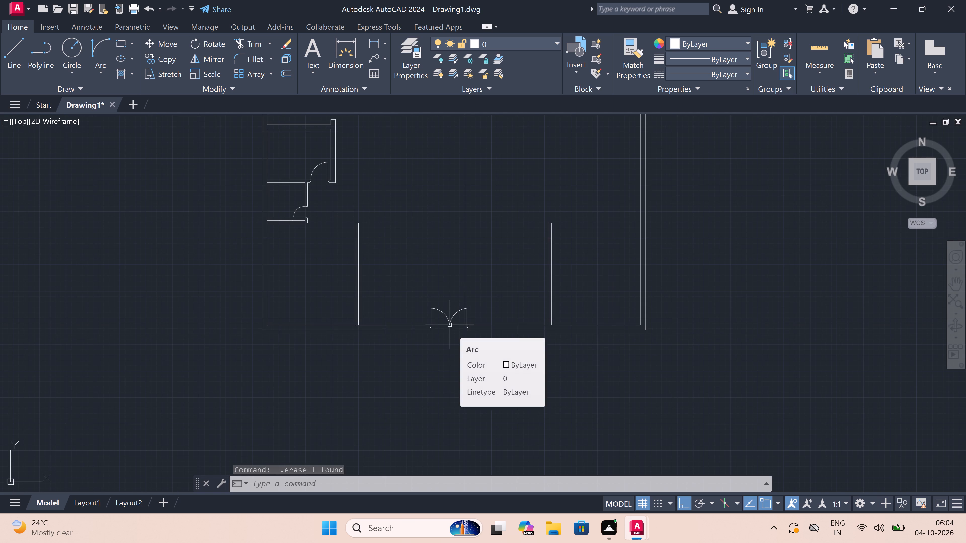
pyautogui.scroll(2, 489, 322)
pyautogui.press('l')
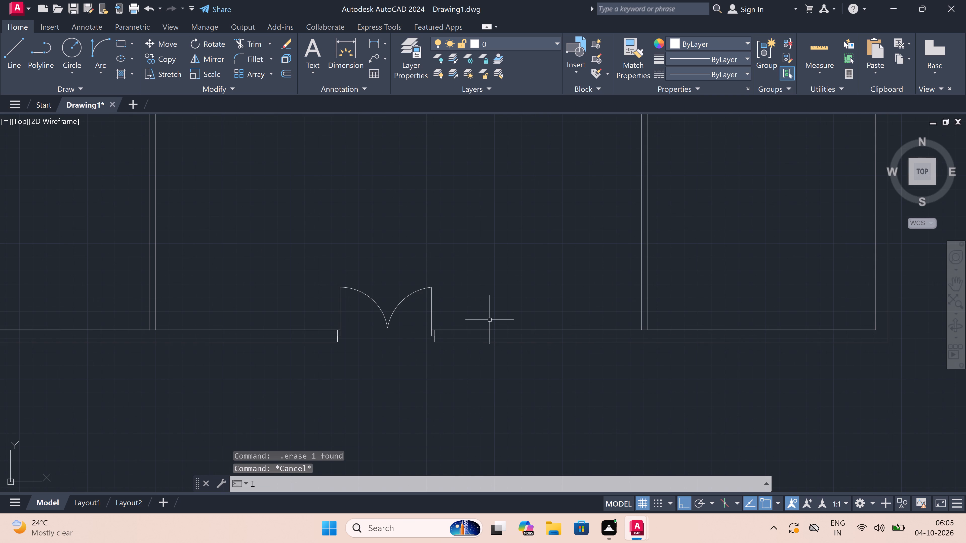
pyautogui.press('space')
pyautogui.click(484, 331)
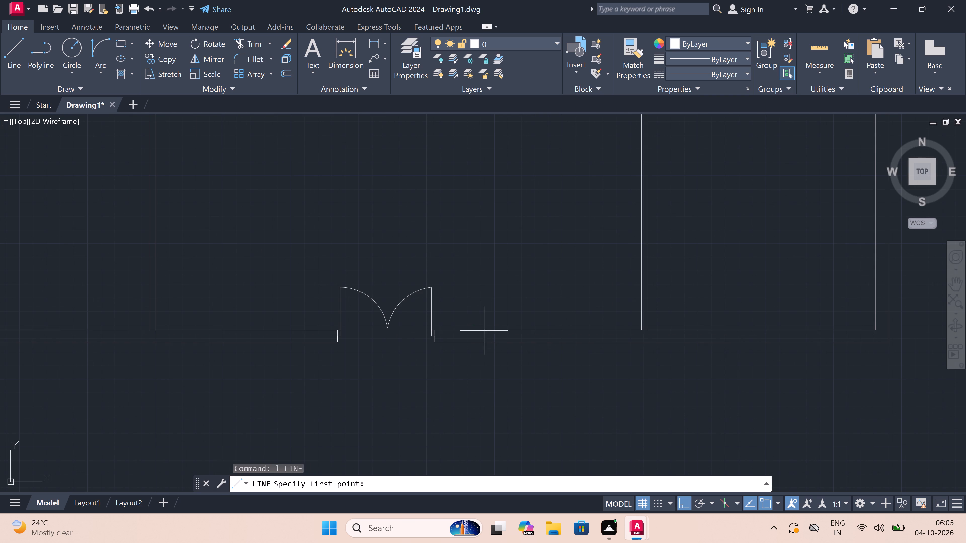
pyautogui.click(482, 344)
pyautogui.click(483, 337)
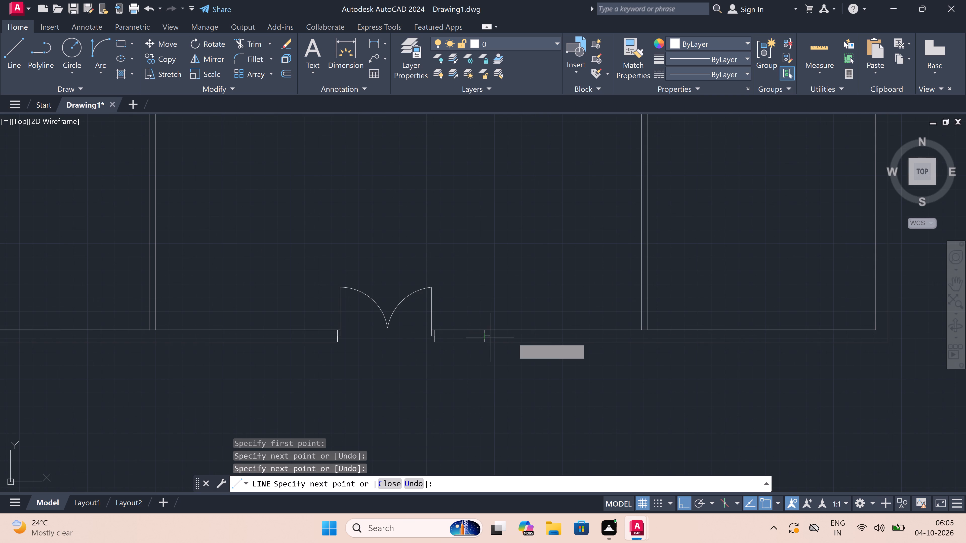
pyautogui.press('4')
pyautogui.write("'")
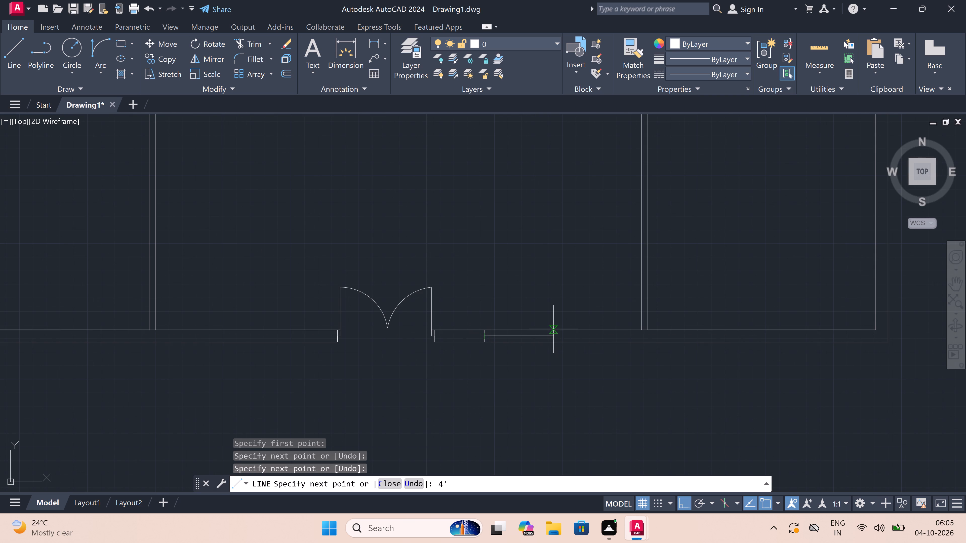
pyautogui.press('space')
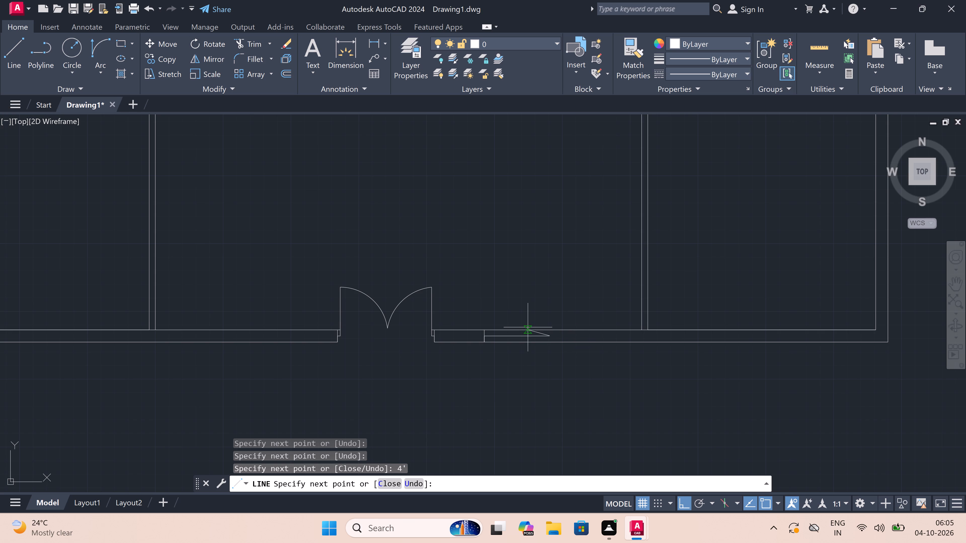
pyautogui.press('1')
pyautogui.press("'")
pyautogui.press('space')
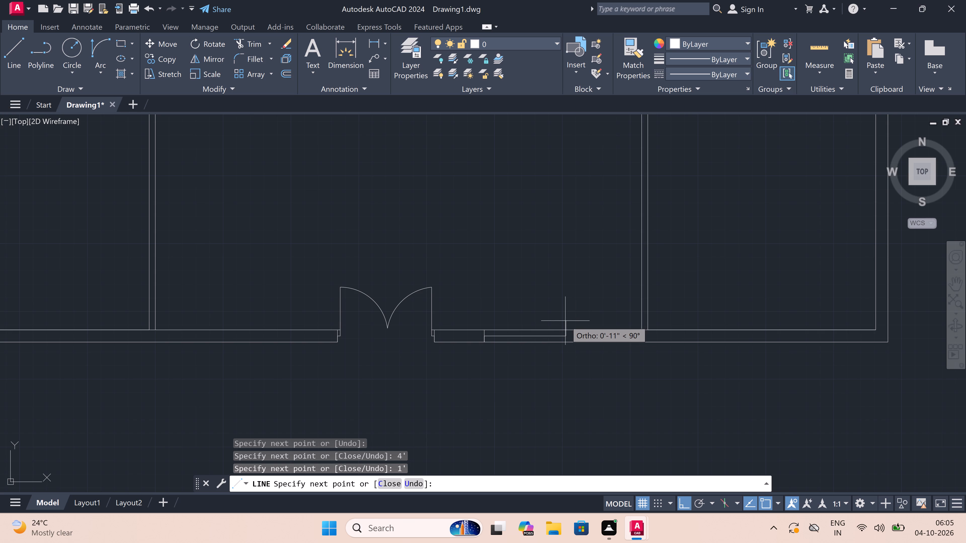
pyautogui.doubleClick(565, 328)
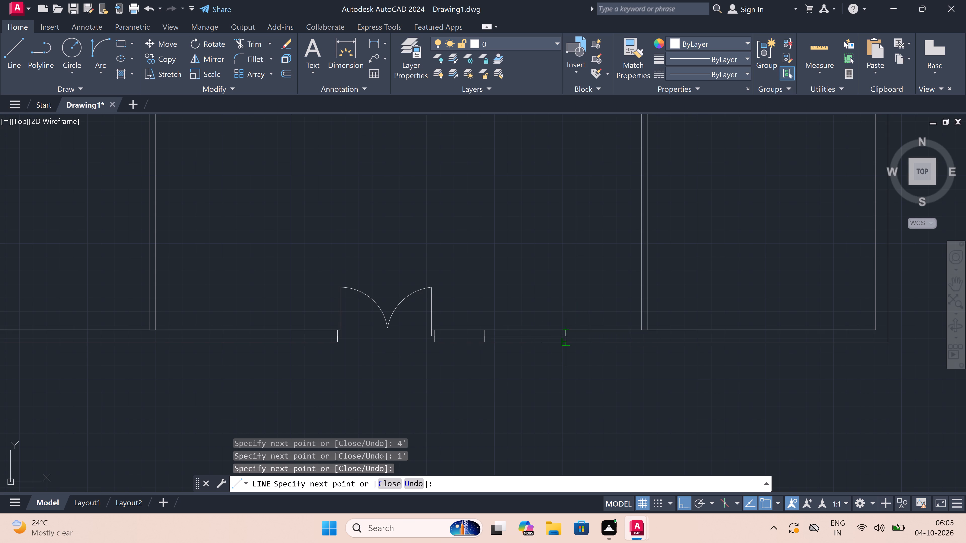
pyautogui.click(563, 343)
pyautogui.press('Escape')
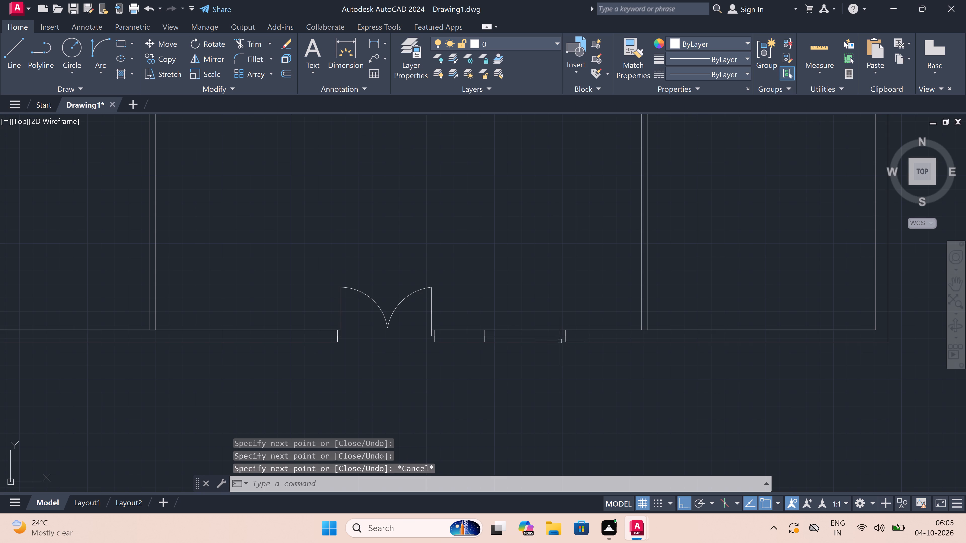
# Draw a window in the south wall between the west partition and the entrance, with jambs across the wall and a 5' centreline running west.
pyautogui.scroll(-3, 293, 318)
pyautogui.scroll(3, 249, 326)
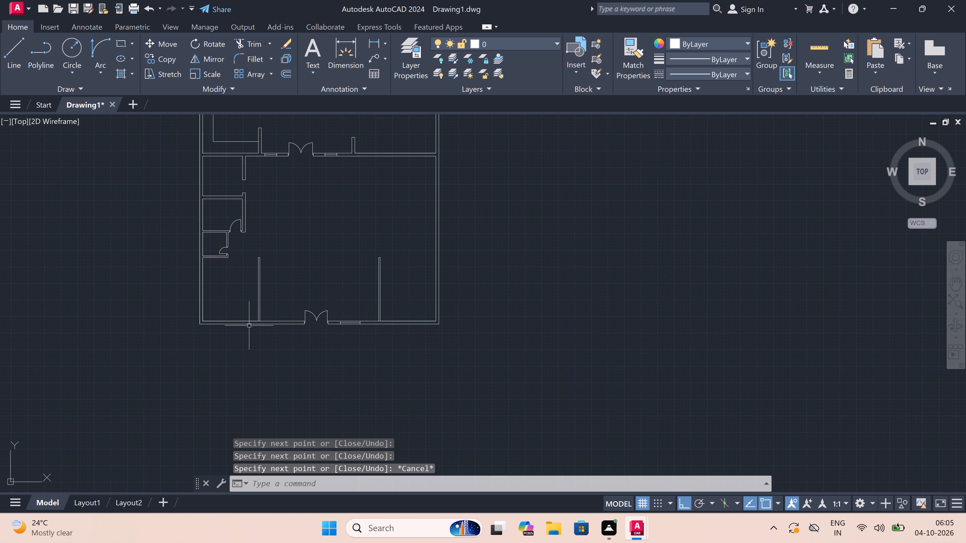
pyautogui.press('space')
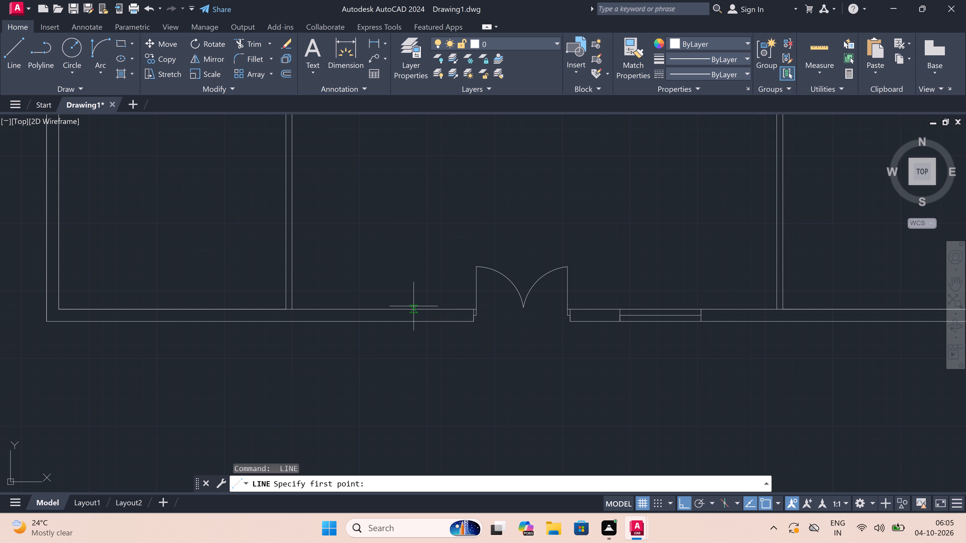
pyautogui.click(414, 306)
pyautogui.click(410, 321)
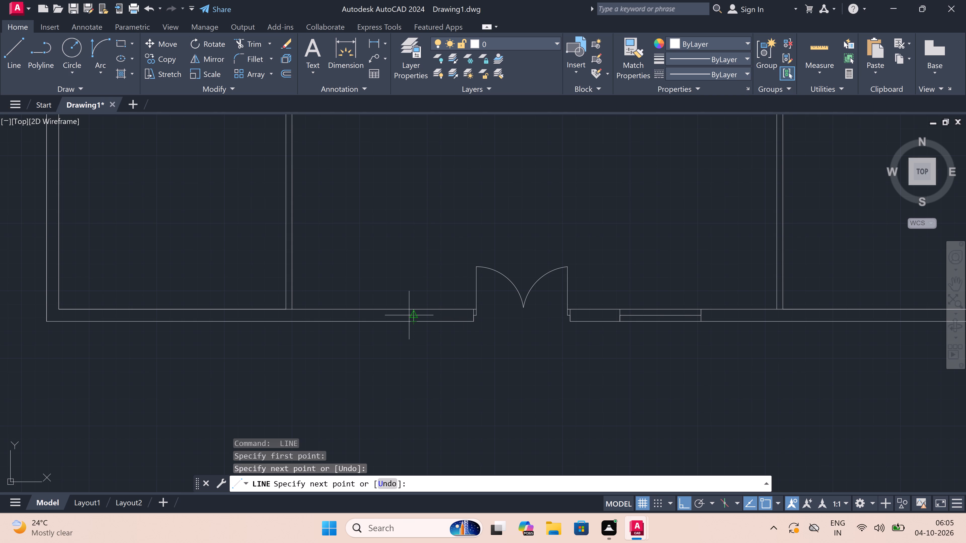
pyautogui.scroll(2, 409, 315)
pyautogui.click(415, 316)
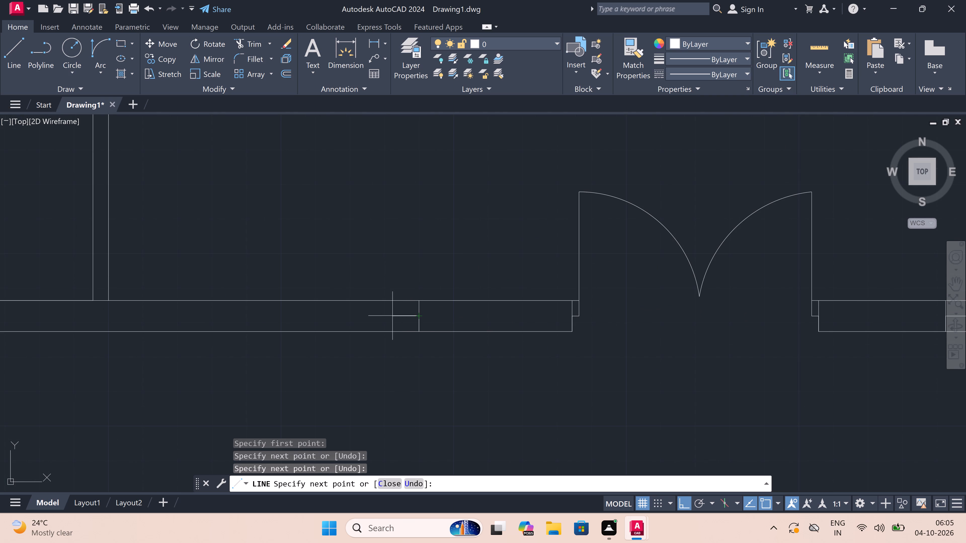
pyautogui.scroll(-3, 350, 319)
pyautogui.scroll(2, 350, 319)
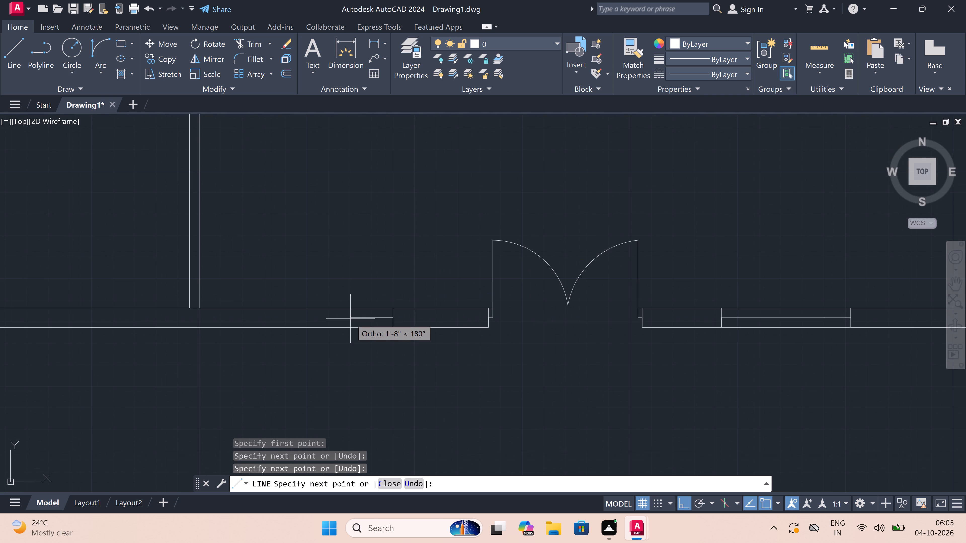
pyautogui.press('5')
pyautogui.press("'")
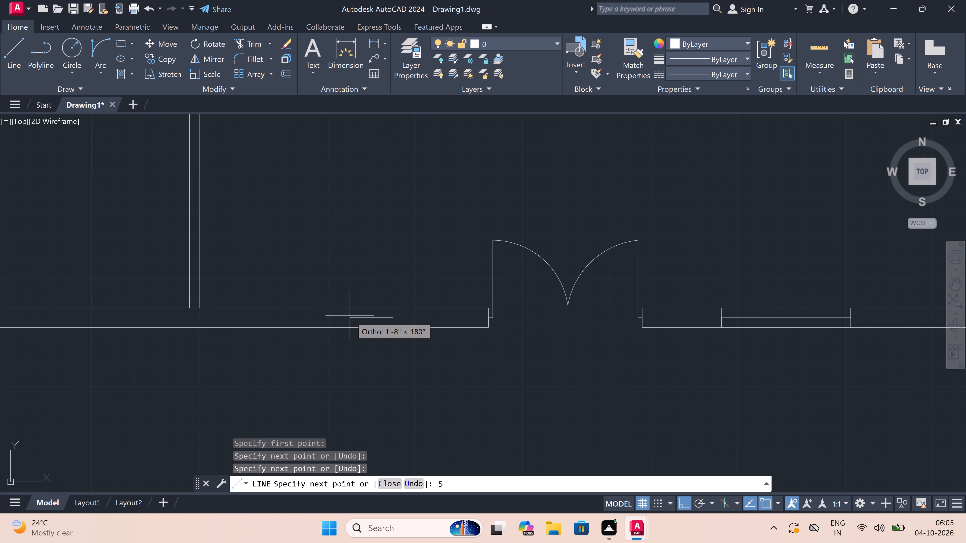
pyautogui.press('space')
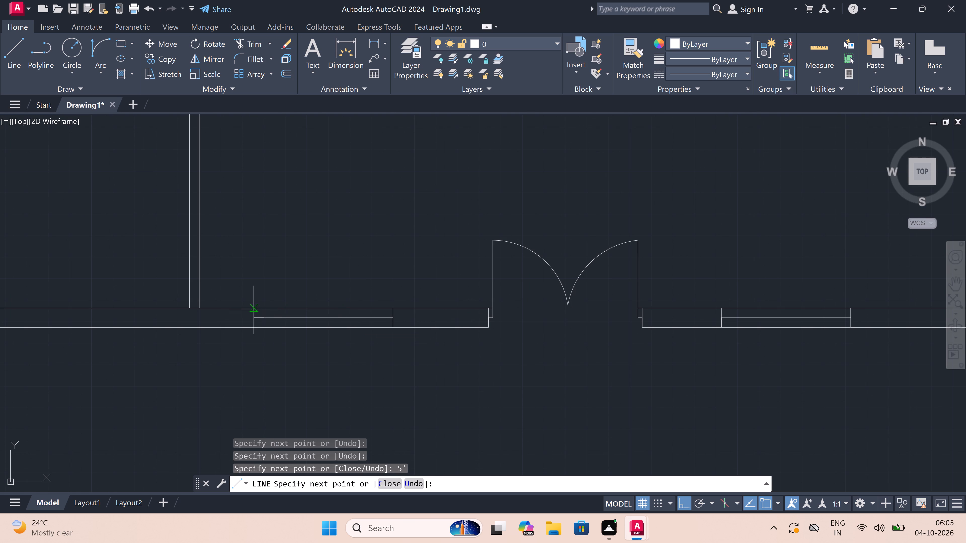
pyautogui.scroll(3, 254, 309)
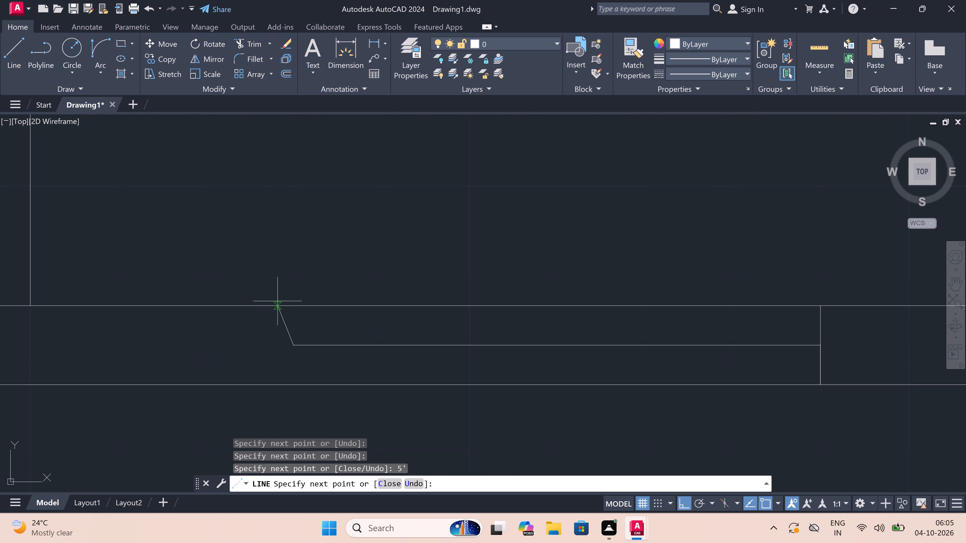
pyautogui.click(290, 304)
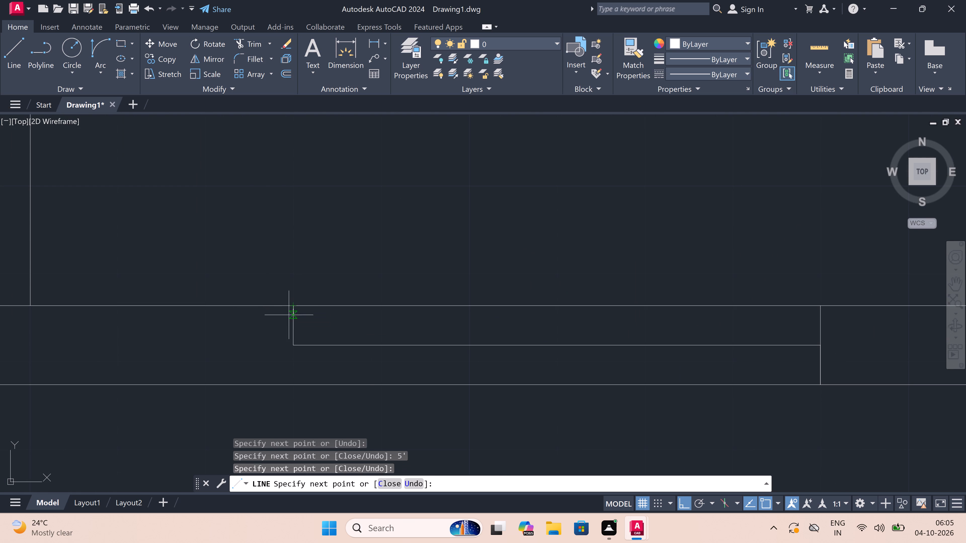
pyautogui.click(291, 385)
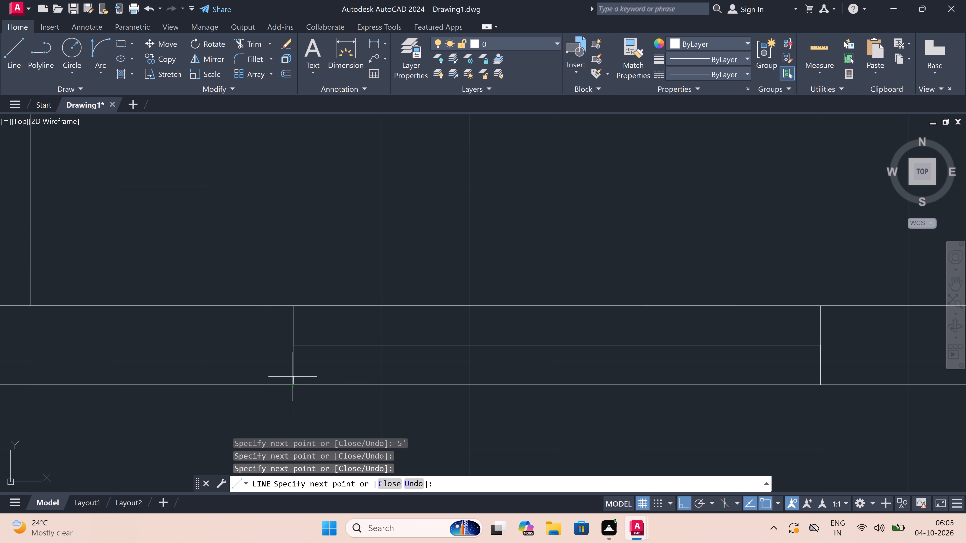
pyautogui.press('Escape')
# Draw a window in the south wall of the southeast room, with jambs across the wall and a 5' centreline running east.
pyautogui.scroll(-5, 349, 316)
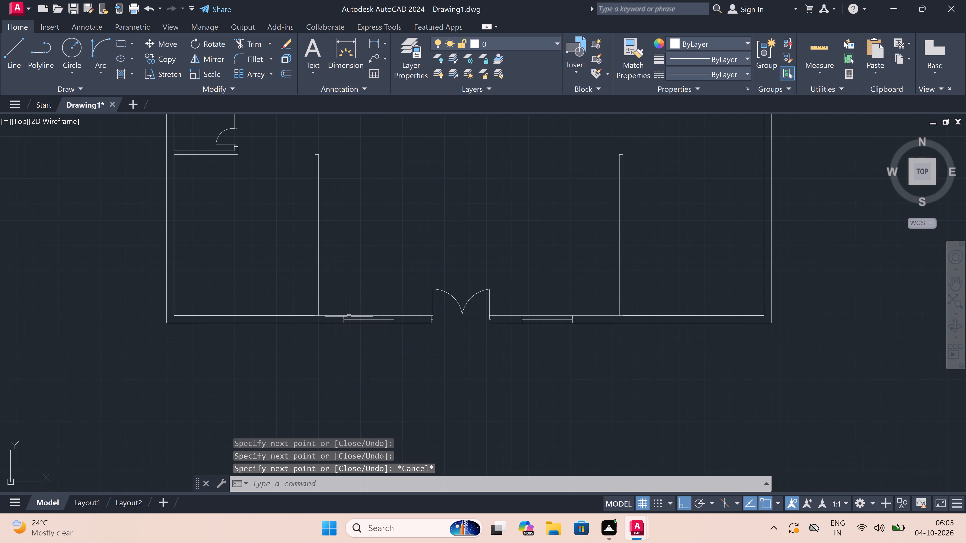
pyautogui.scroll(-1, 349, 316)
pyautogui.scroll(1, 532, 311)
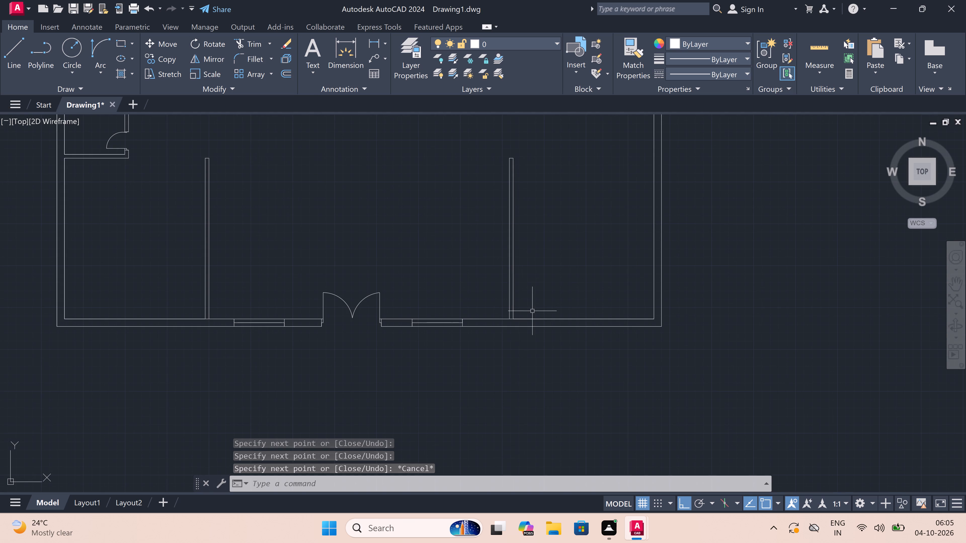
pyautogui.press('space')
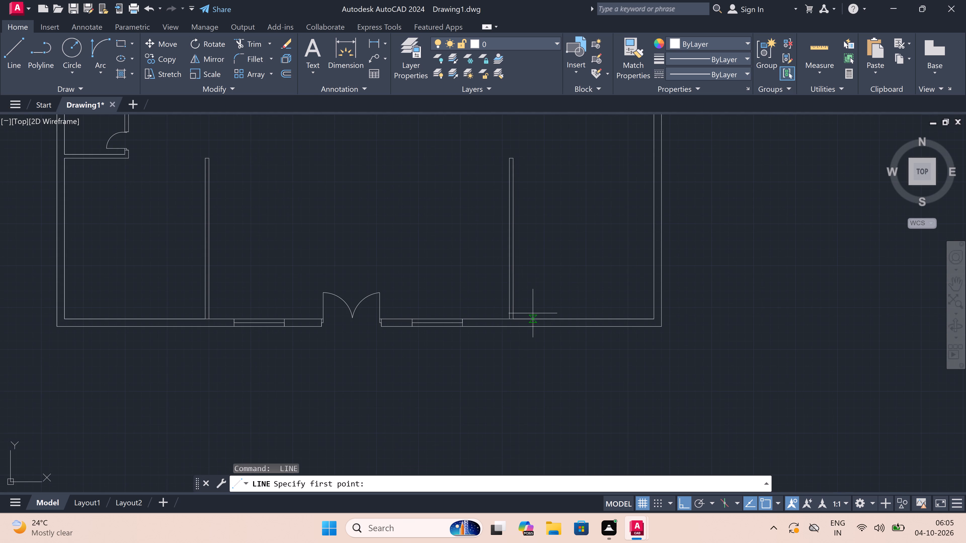
pyautogui.scroll(2, 604, 331)
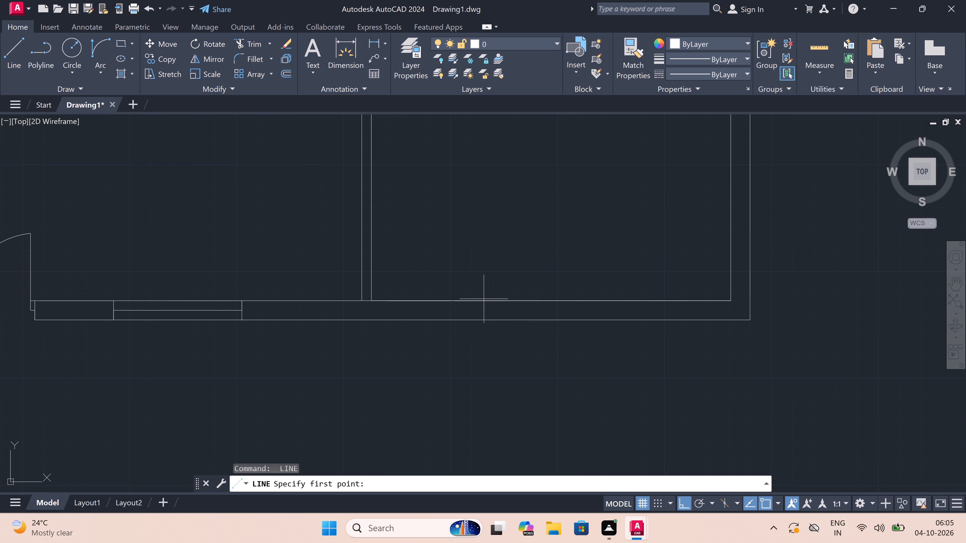
pyautogui.click(462, 299)
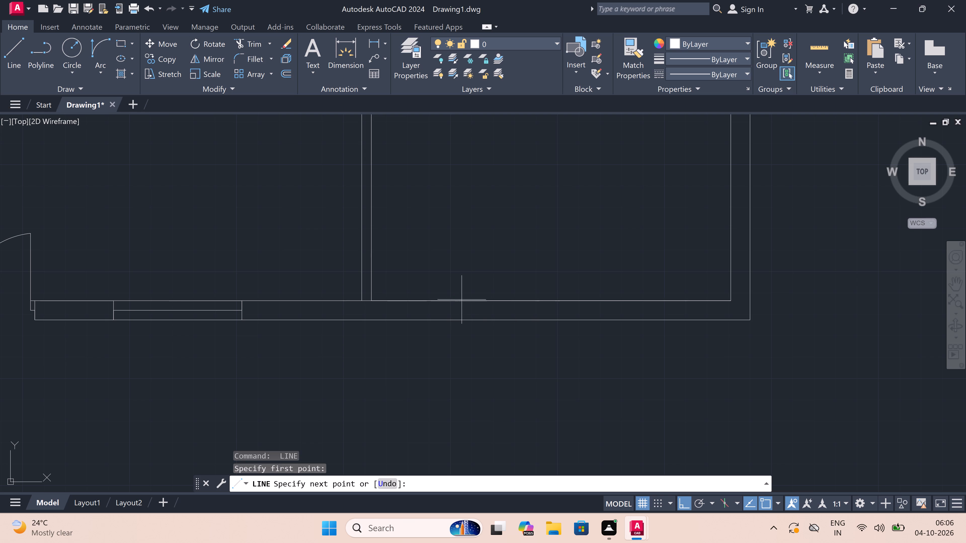
pyautogui.click(459, 320)
pyautogui.doubleClick(460, 312)
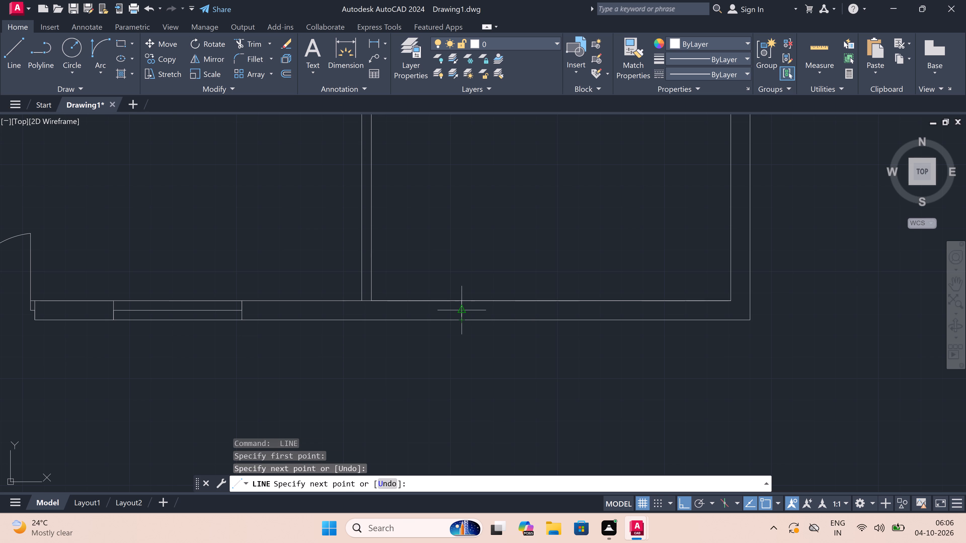
pyautogui.press('5')
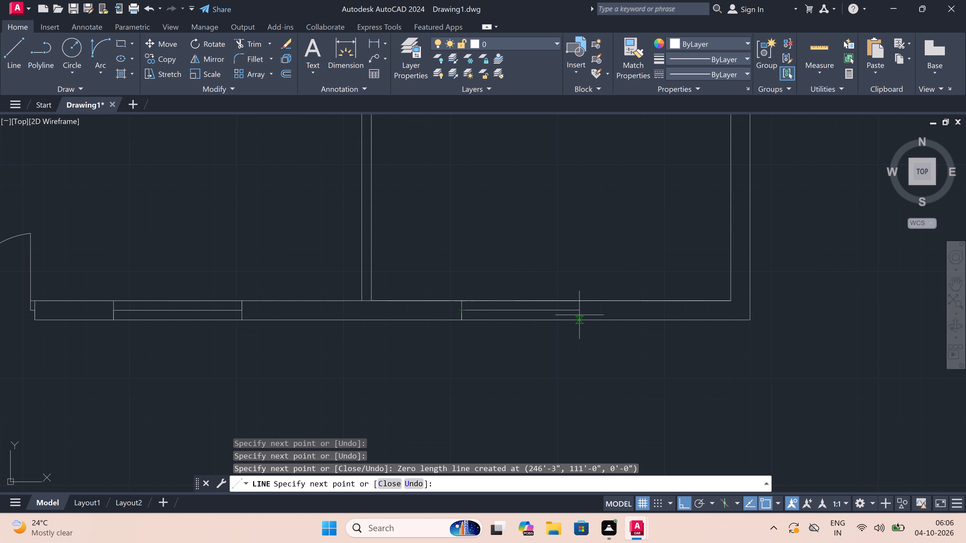
pyautogui.press("'")
pyautogui.press('space')
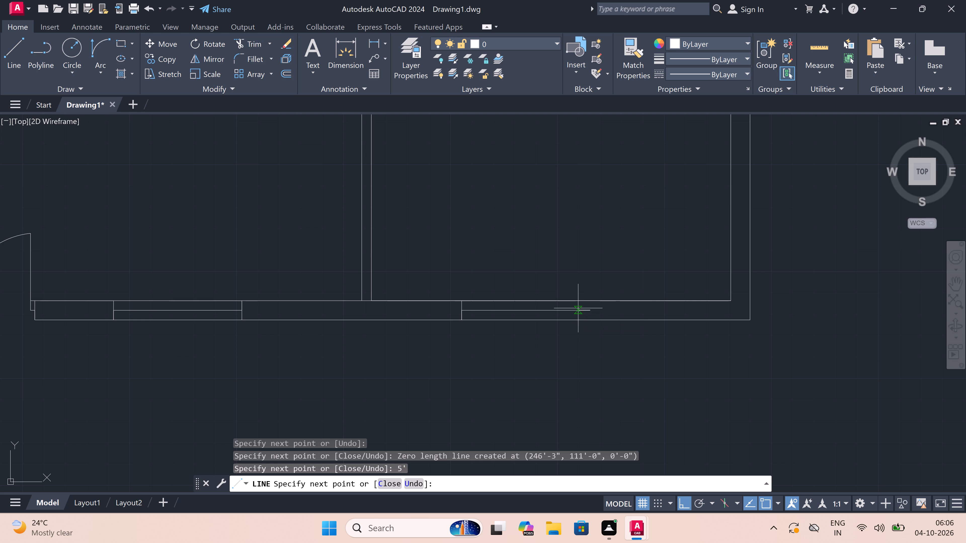
pyautogui.doubleClick(590, 302)
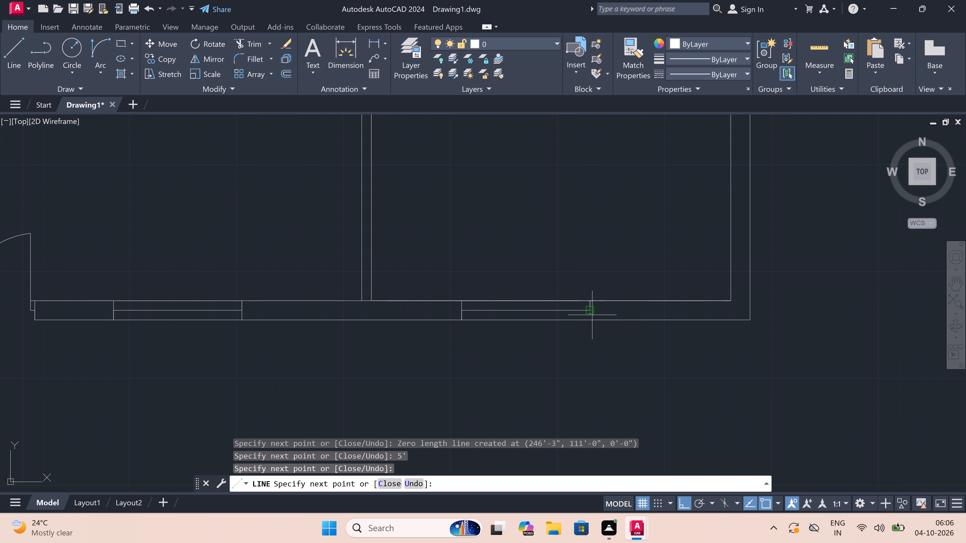
pyautogui.click(593, 318)
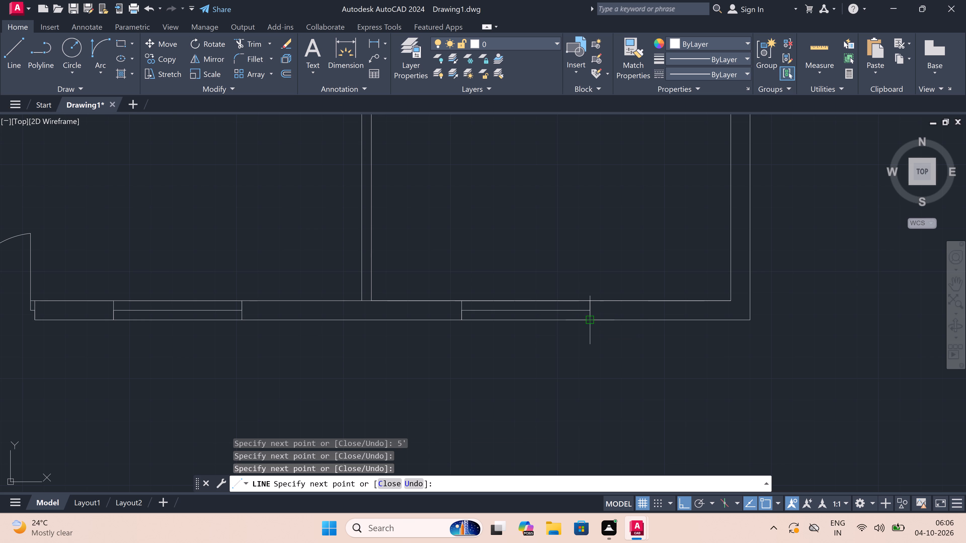
pyautogui.press('Escape')
# Start a new line for the next element of the floor plan.
pyautogui.press('space')
pyautogui.scroll(-4, 589, 311)
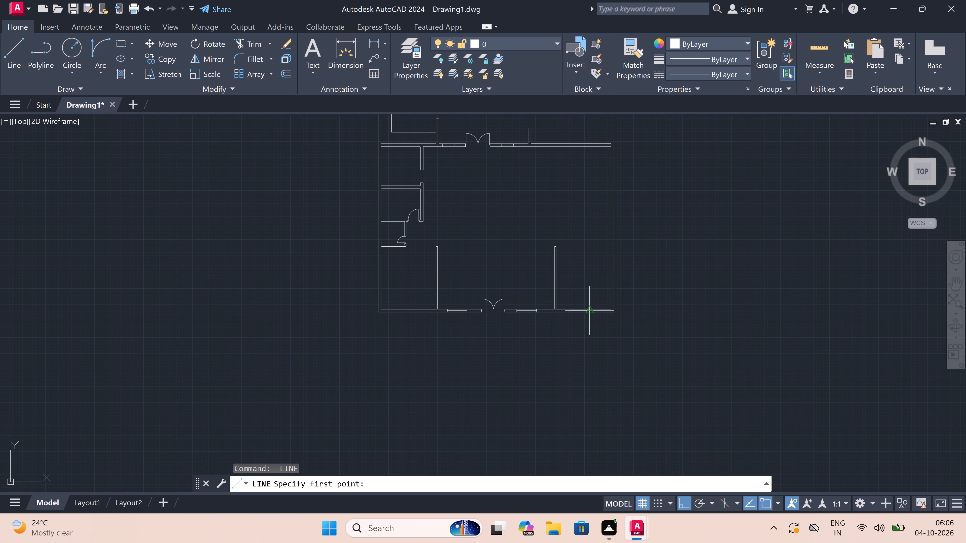
# Draw a 5' window in the bottom exterior wall of the southwest room, with end lines across the wall and a centre line.
pyautogui.scroll(3, 412, 301)
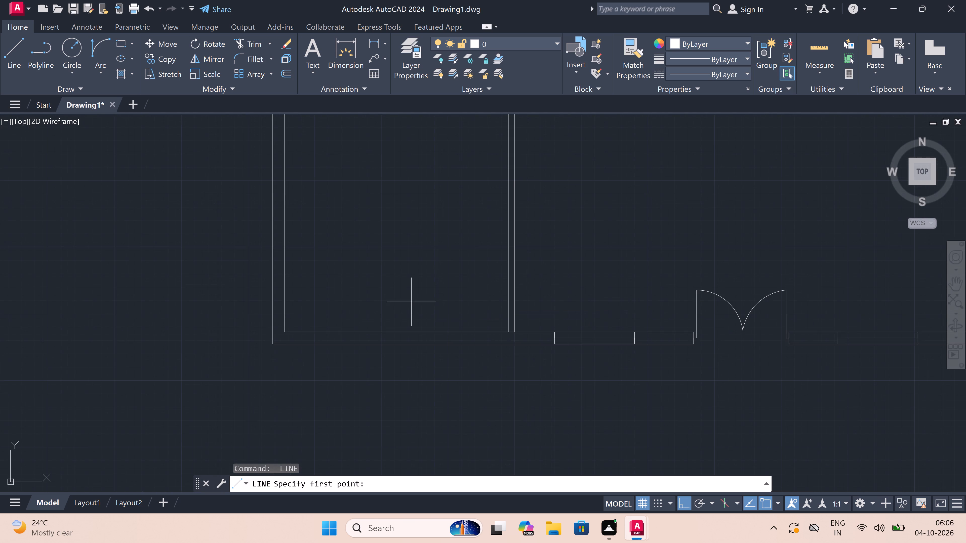
pyautogui.doubleClick(328, 332)
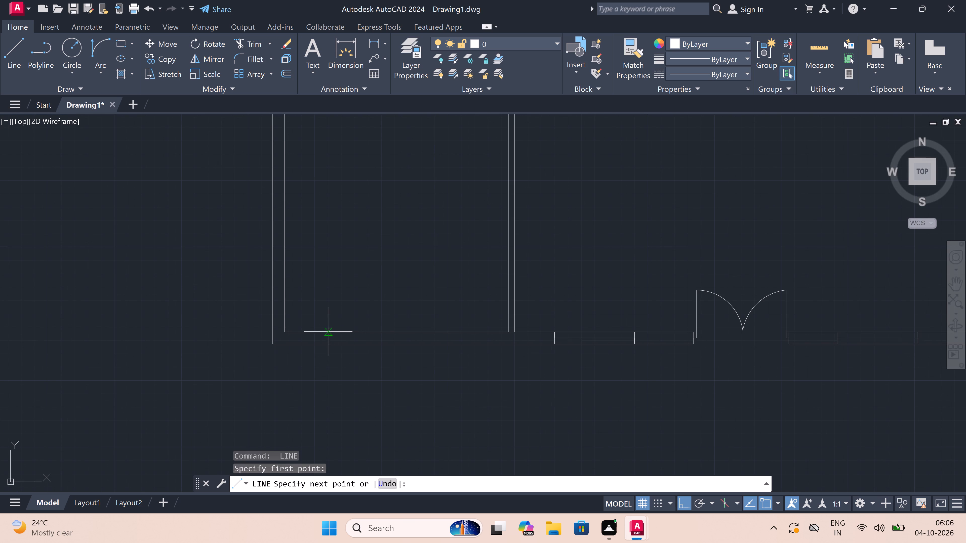
pyautogui.click(323, 344)
pyautogui.scroll(3, 326, 338)
pyautogui.click(326, 337)
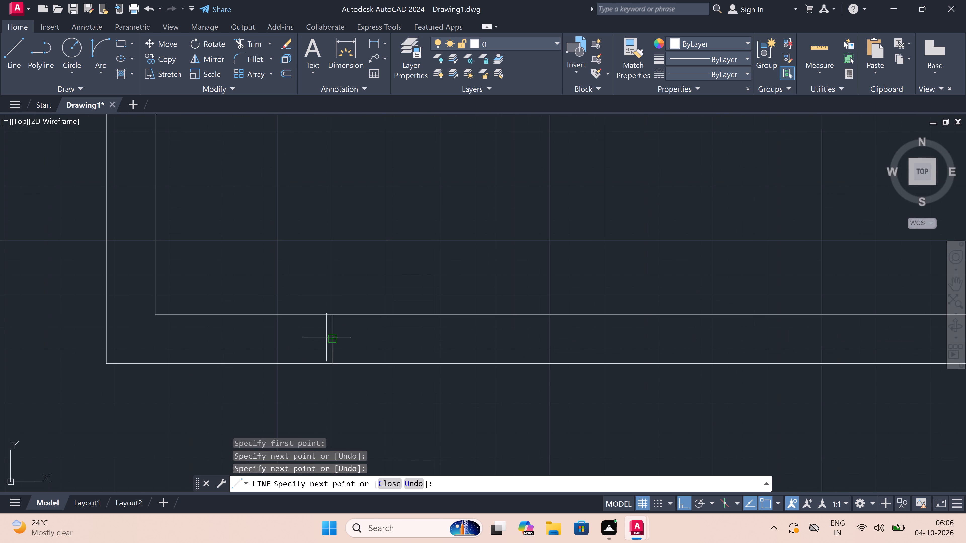
pyautogui.scroll(-5, 622, 334)
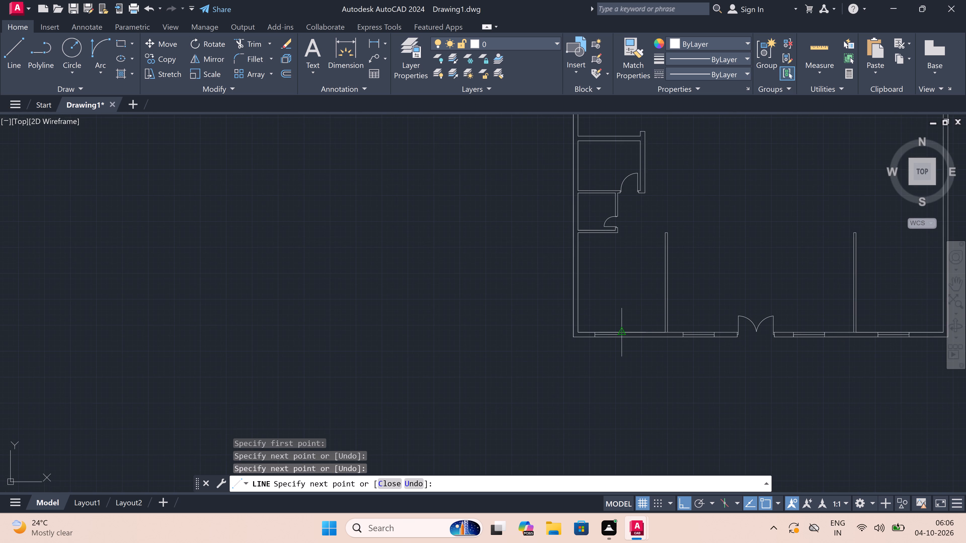
pyautogui.scroll(4, 662, 321)
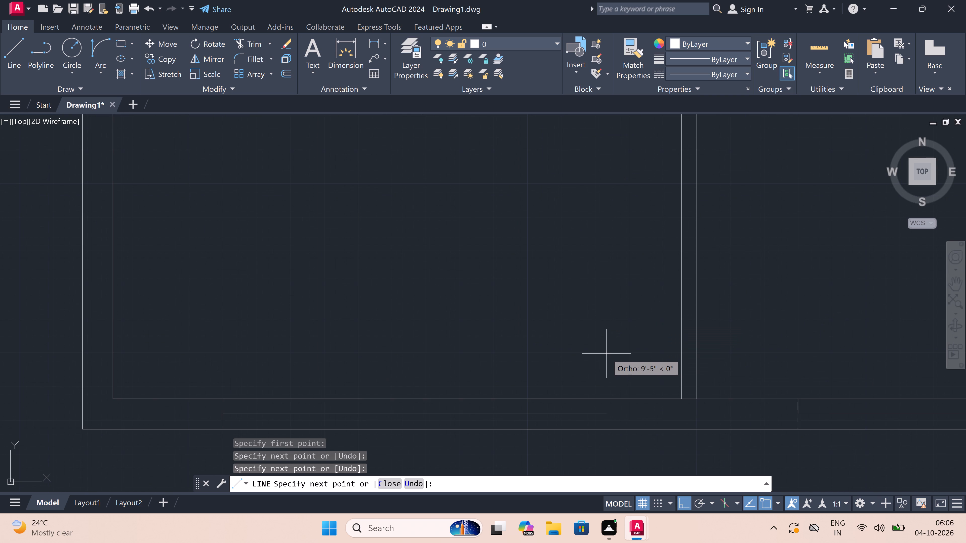
pyautogui.write("5'")
pyautogui.press('space')
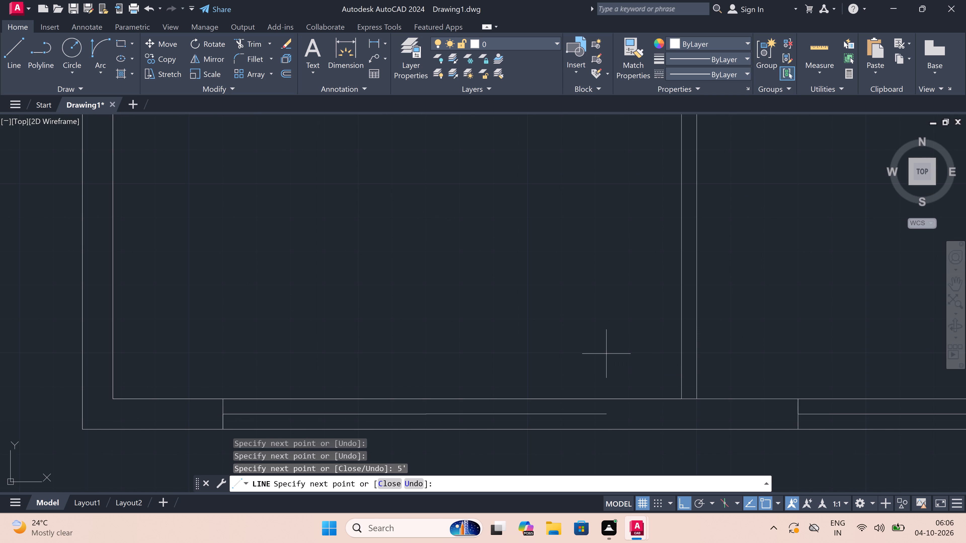
pyautogui.click(428, 398)
pyautogui.scroll(-2, 428, 398)
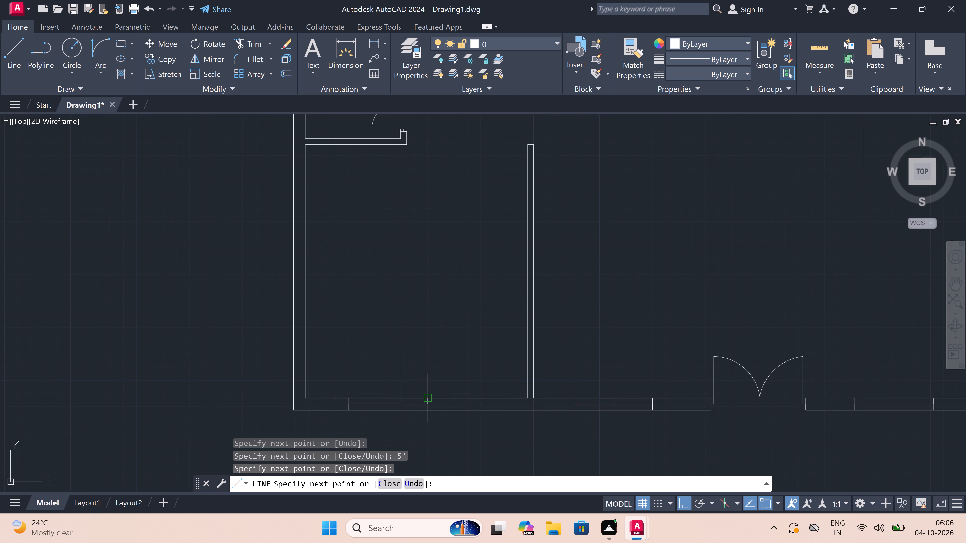
pyautogui.scroll(4, 429, 412)
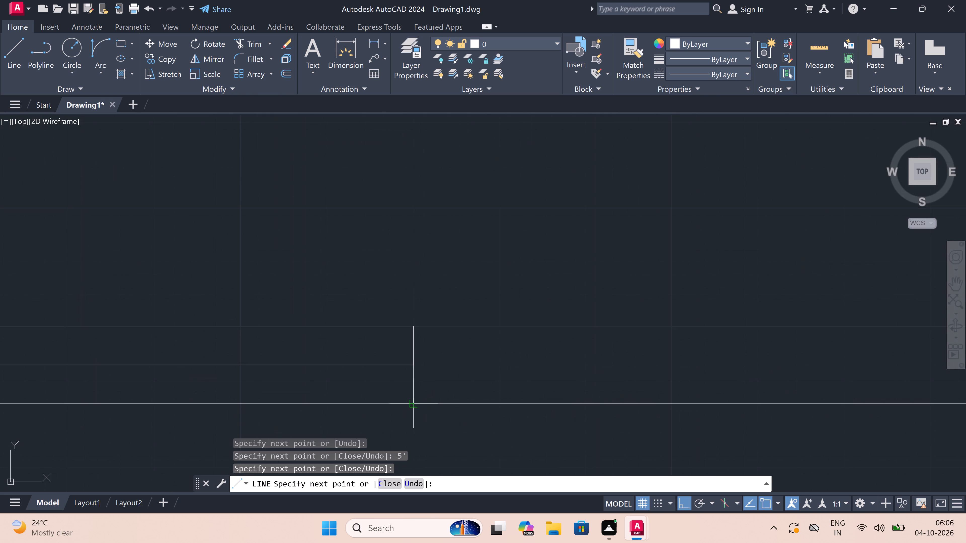
pyautogui.click(413, 406)
pyautogui.press('Escape')
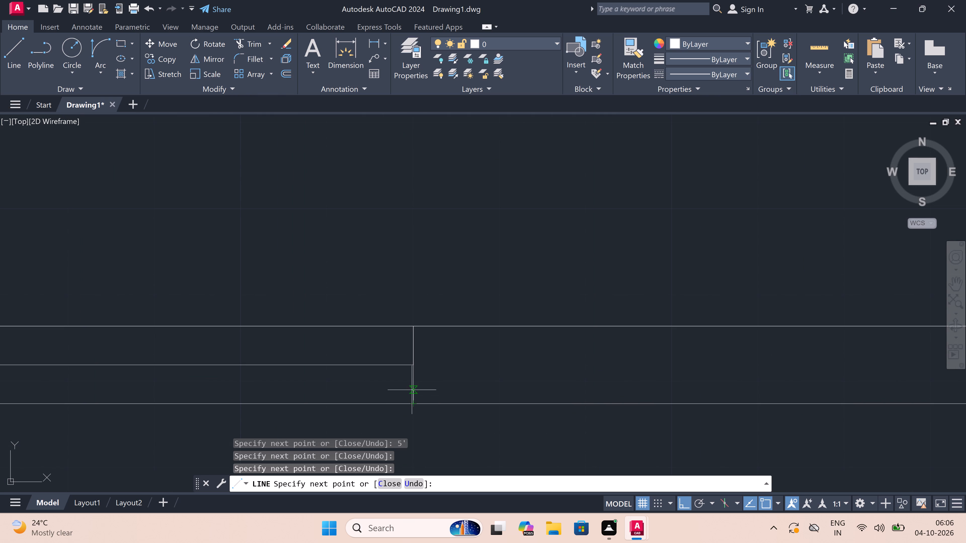
# Draw a line across the opening in the east wall of the small room below the middle cross wall, joining the wall-end midpoints.
pyautogui.scroll(-7, 419, 365)
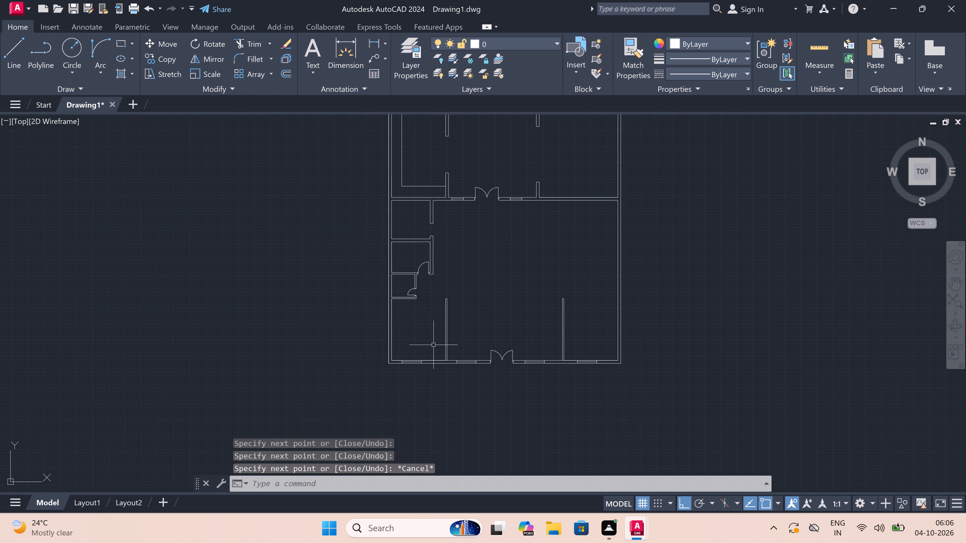
pyautogui.scroll(-3, 437, 341)
pyautogui.scroll(3, 455, 317)
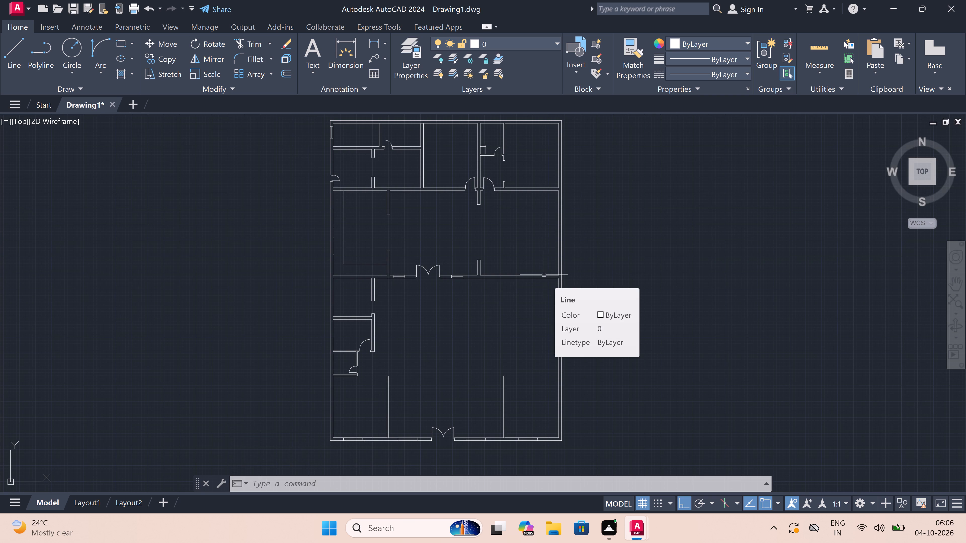
pyautogui.scroll(-2, 511, 280)
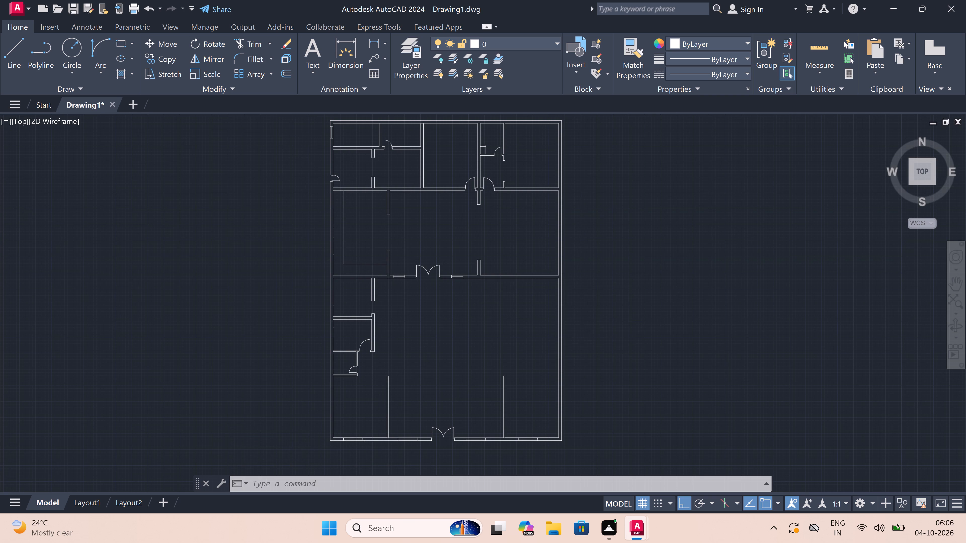
pyautogui.scroll(2, 441, 290)
pyautogui.scroll(3, 484, 284)
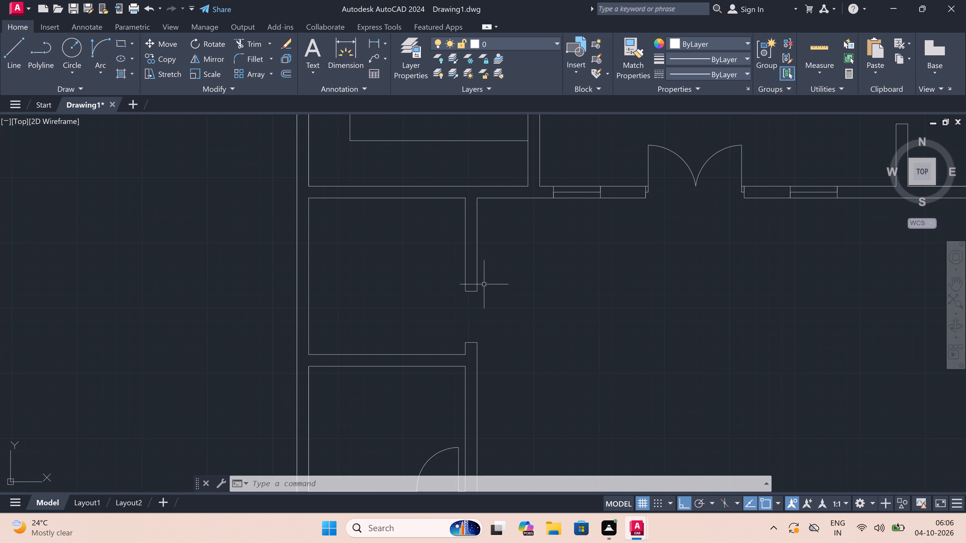
pyautogui.scroll(-4, 484, 284)
pyautogui.scroll(3, 484, 284)
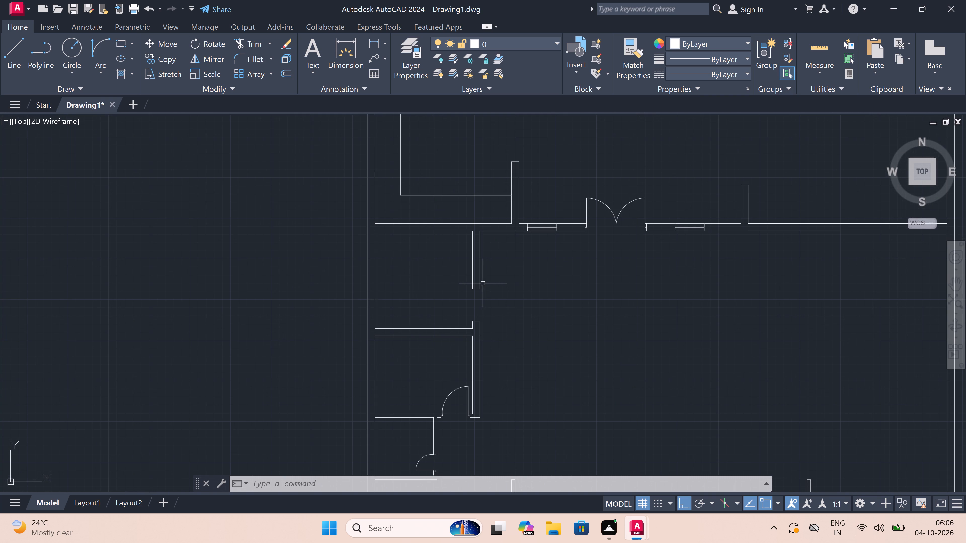
pyautogui.scroll(4, 465, 288)
pyautogui.scroll(-2, 465, 287)
pyautogui.write('l')
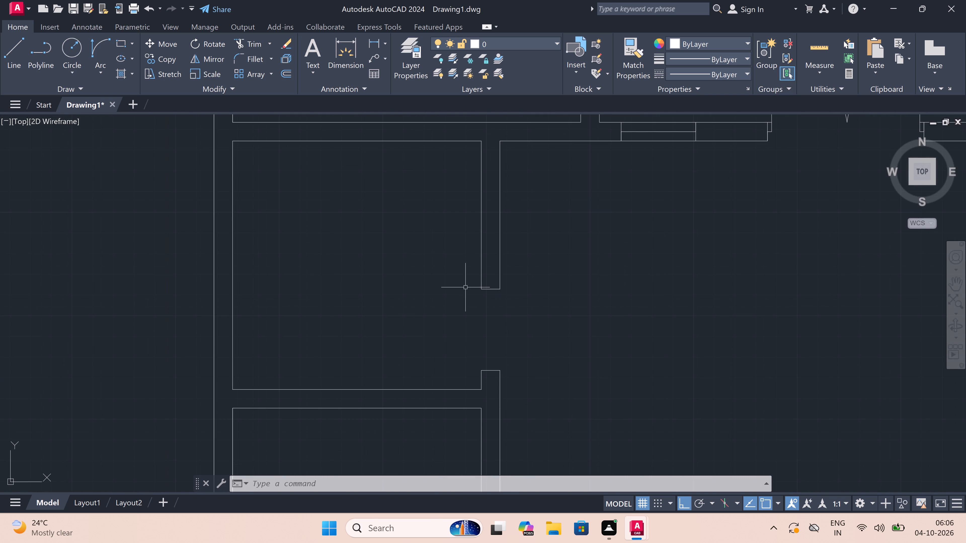
pyautogui.press('space')
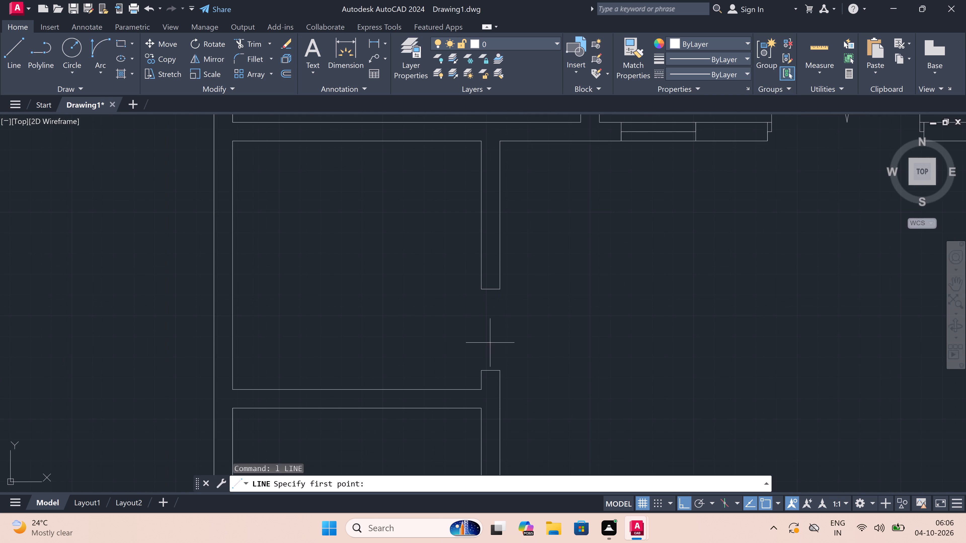
pyautogui.doubleClick(493, 368)
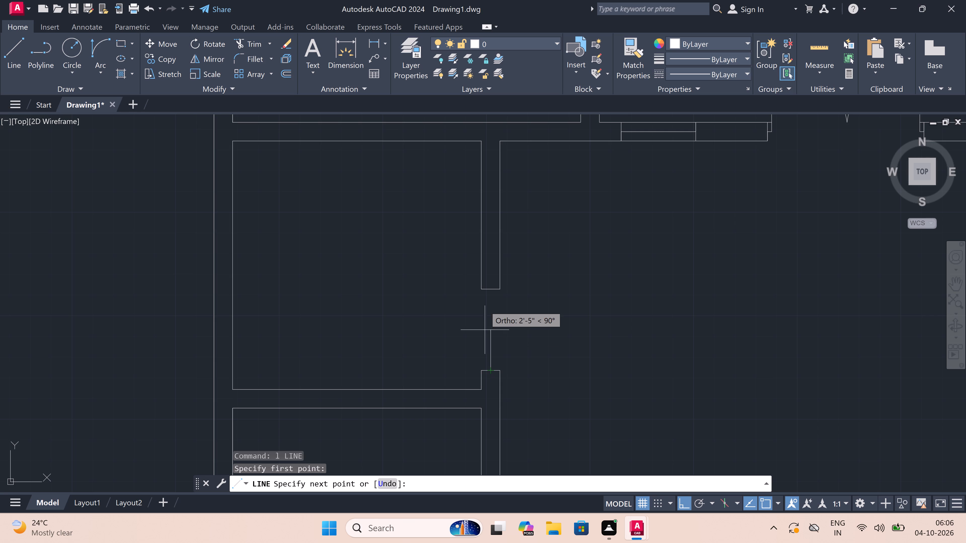
pyautogui.click(488, 293)
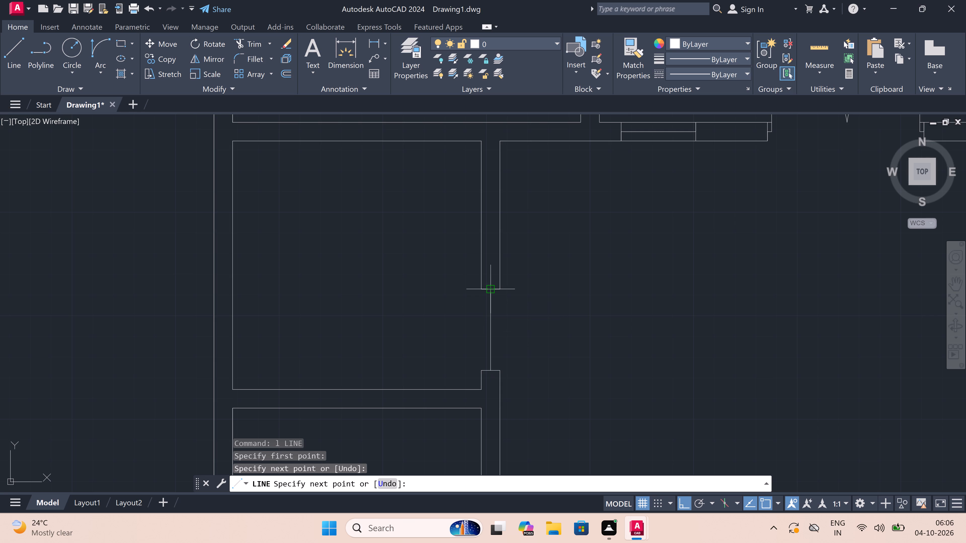
pyautogui.press('Escape')
# Draw the inner outline of an 8' by 6' room in the northeast corner of the large lower hall, ending on the east wall.
pyautogui.scroll(-6, 454, 304)
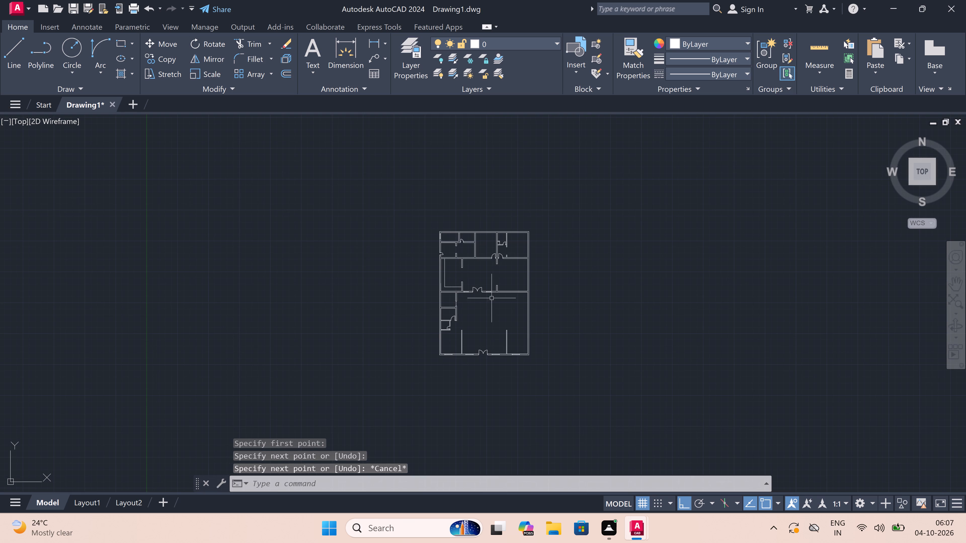
pyautogui.scroll(3, 497, 296)
pyautogui.scroll(-3, 519, 286)
pyautogui.scroll(4, 535, 285)
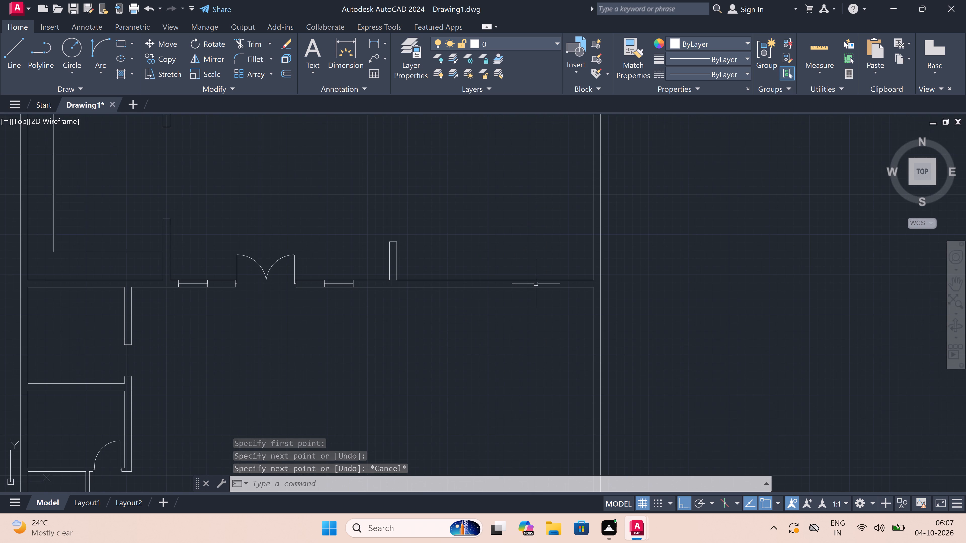
pyautogui.write('l')
pyautogui.press('space')
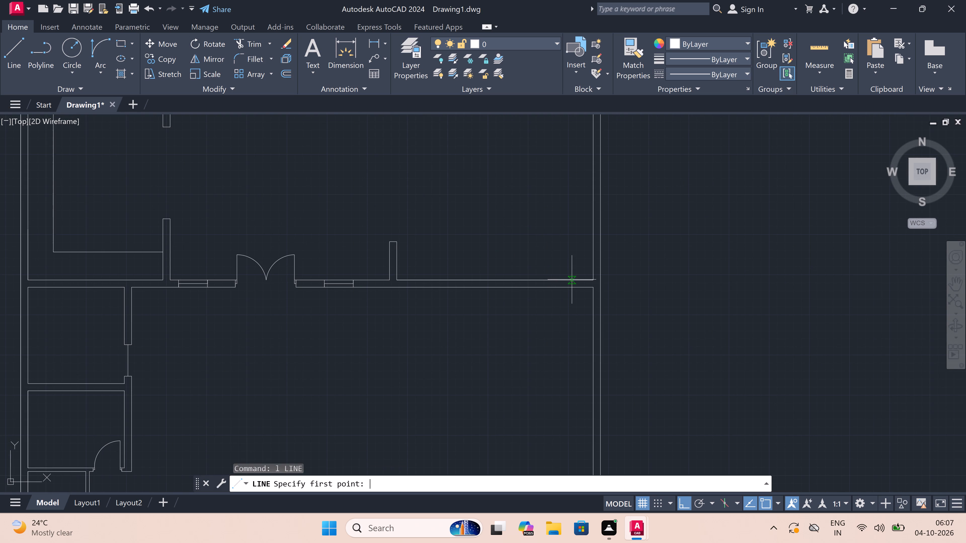
pyautogui.click(591, 288)
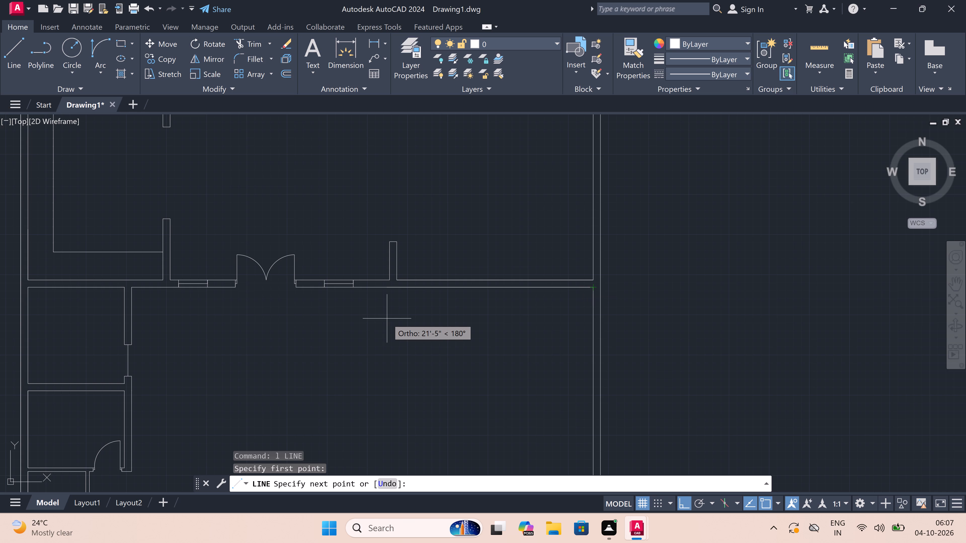
pyautogui.write("8'")
pyautogui.press('space')
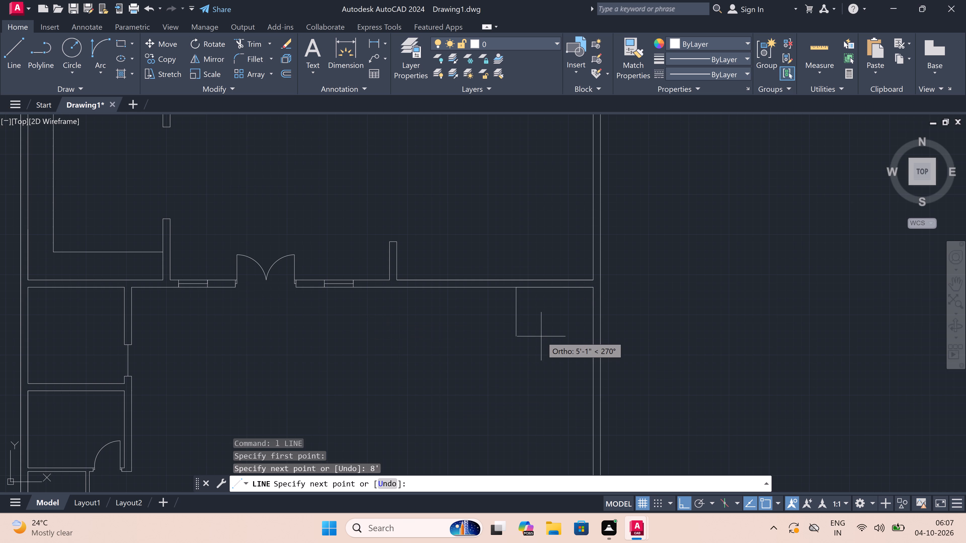
pyautogui.write("6'")
pyautogui.press('space')
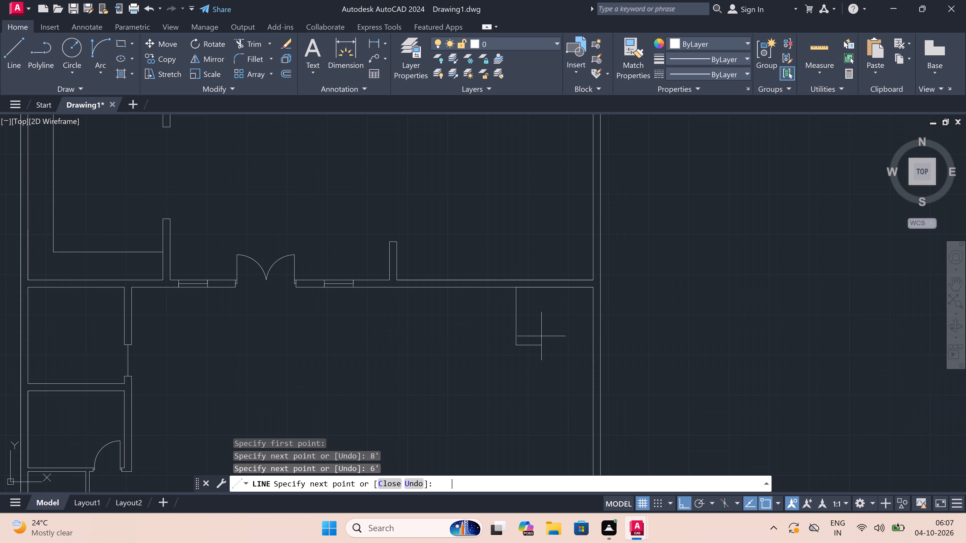
pyautogui.click(594, 344)
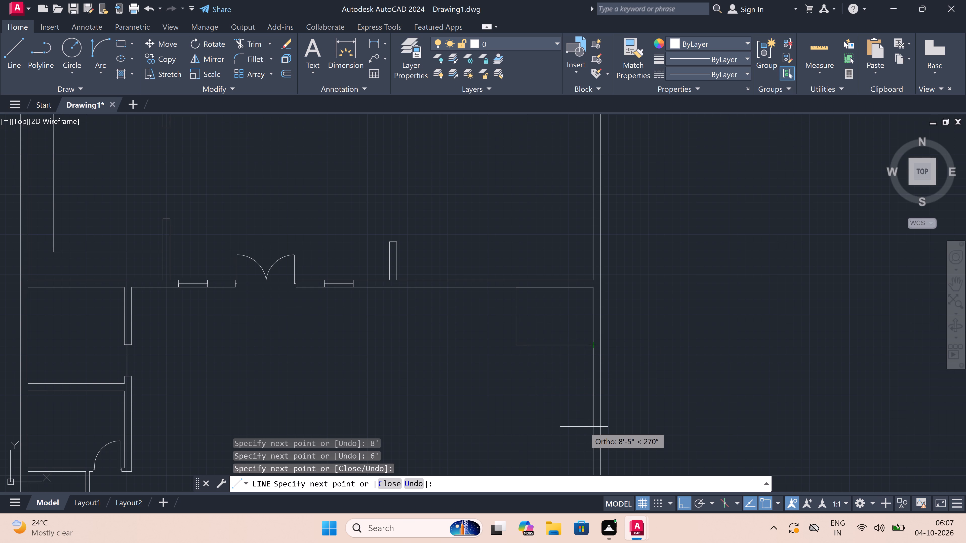
# Draw the outer faces of the new corner room's south and west walls with a 4.5" thickness, ending at the cross wall.
pyautogui.write('4.5"')
pyautogui.press('space')
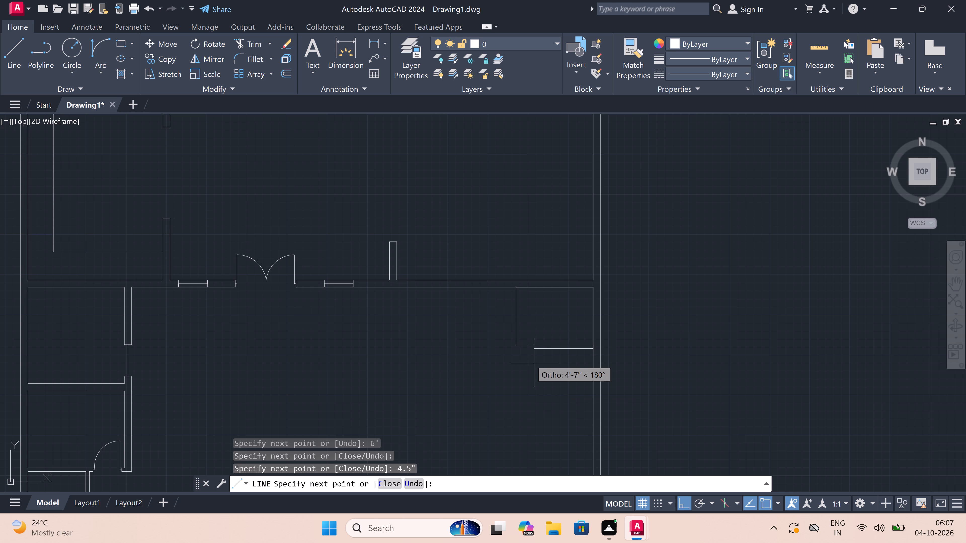
pyautogui.scroll(2, 510, 348)
pyautogui.scroll(2, 531, 339)
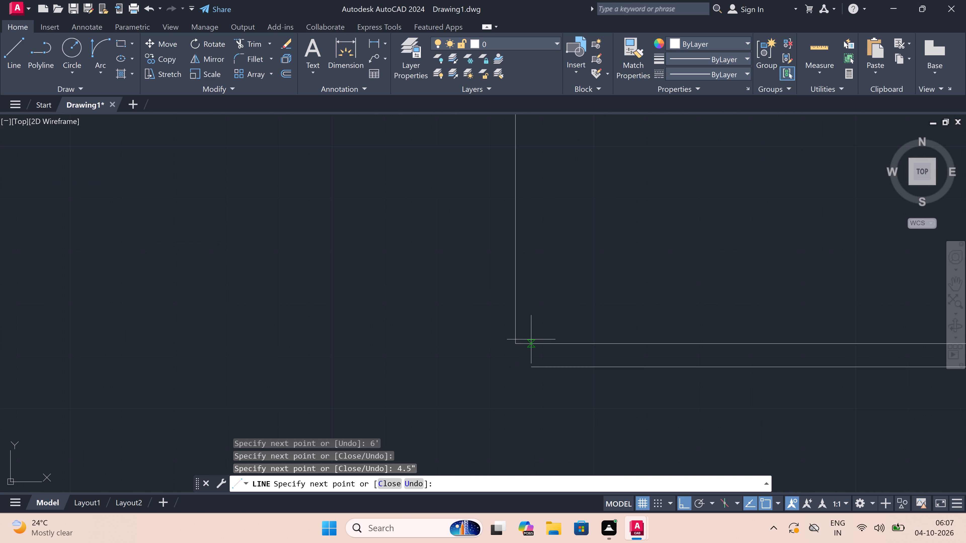
pyautogui.click(514, 367)
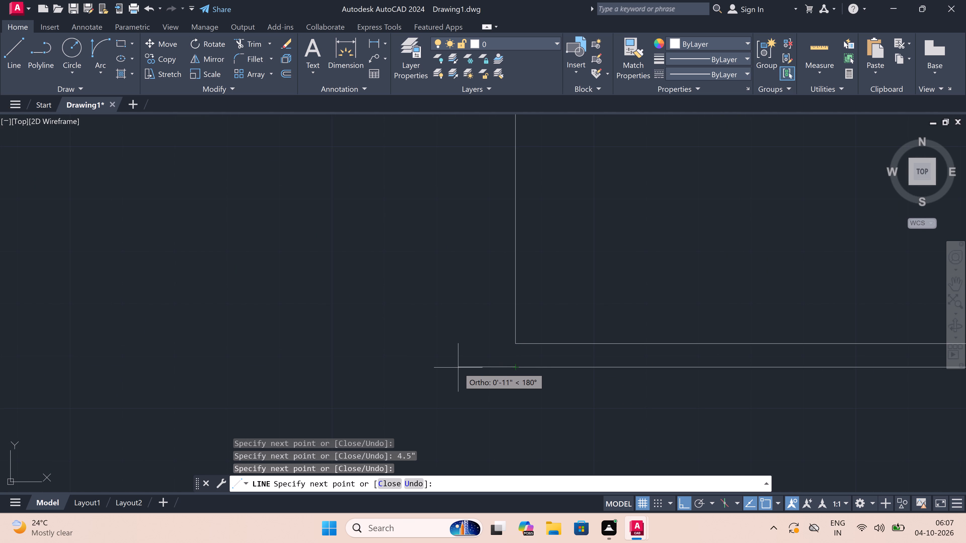
pyautogui.write('4.5"')
pyautogui.press('space')
pyautogui.scroll(-3, 464, 352)
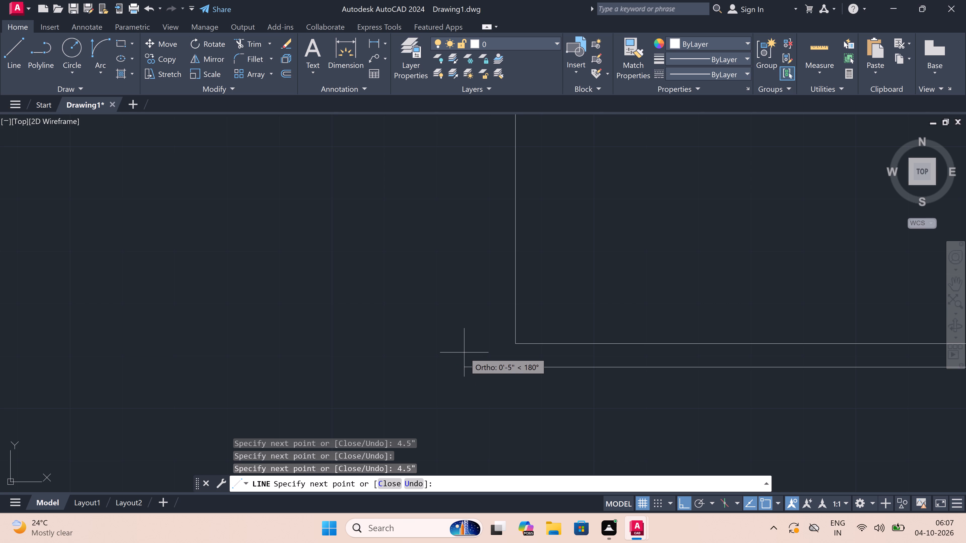
pyautogui.scroll(4, 458, 269)
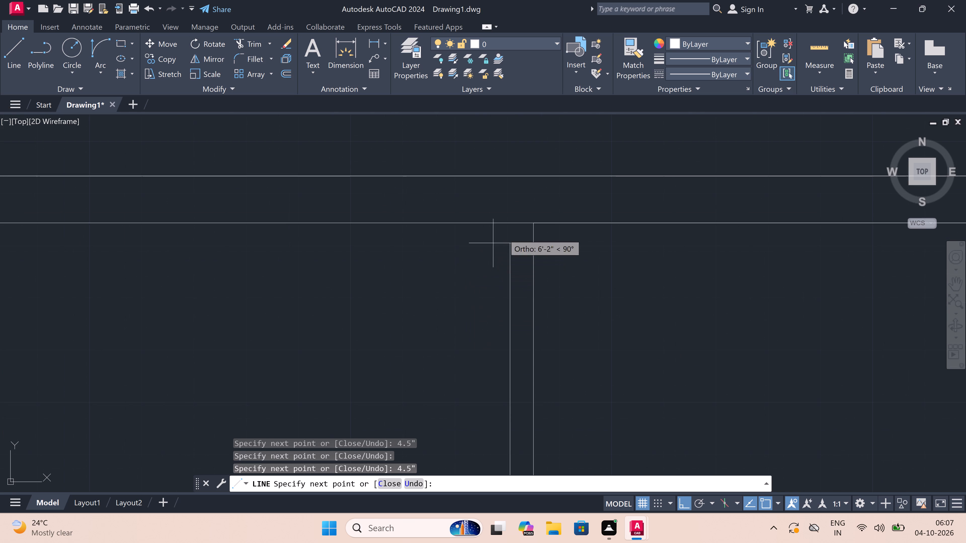
pyautogui.click(511, 223)
pyautogui.press('Escape')
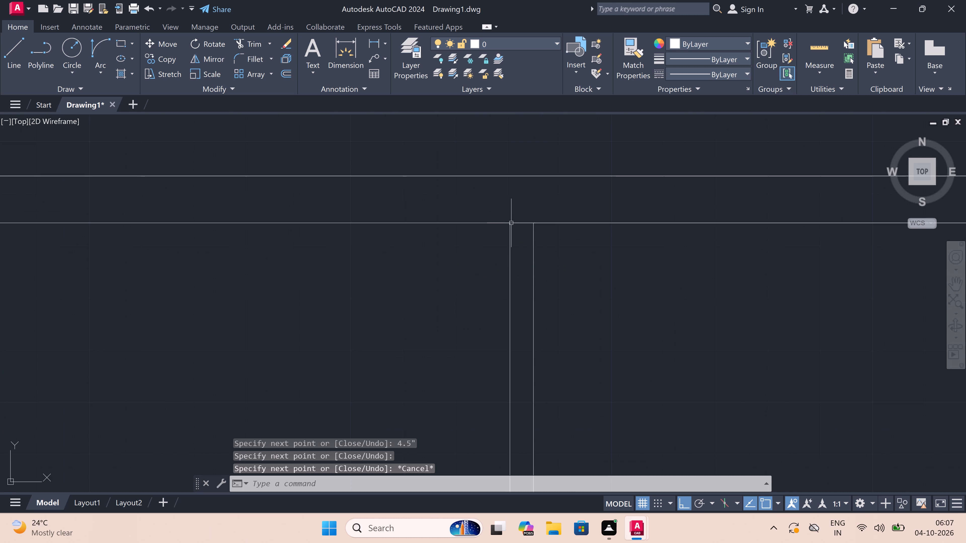
# Draw a line 14' west along the cross wall from the lower hall's northeast inner corner, continuing south and stopping short of the lower partition.
pyautogui.scroll(-3, 511, 223)
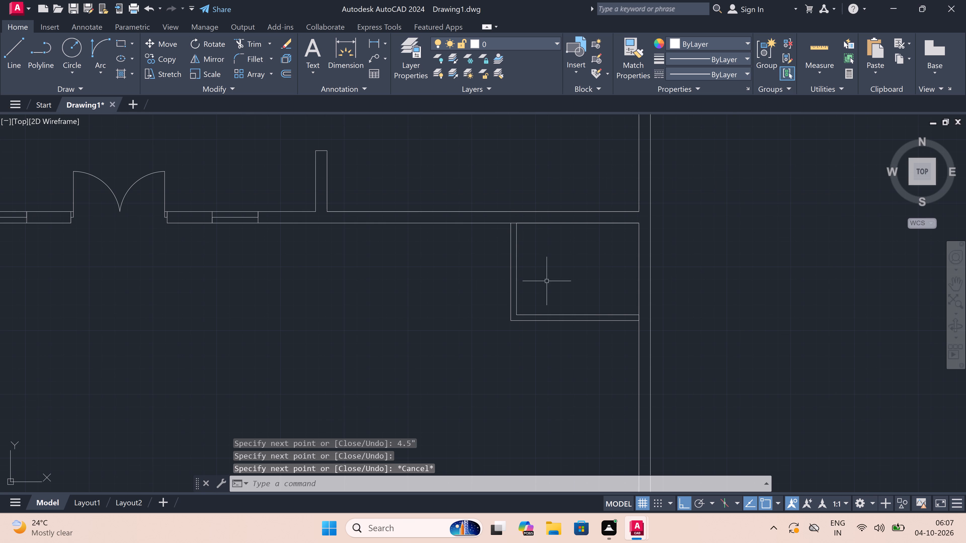
pyautogui.press('space')
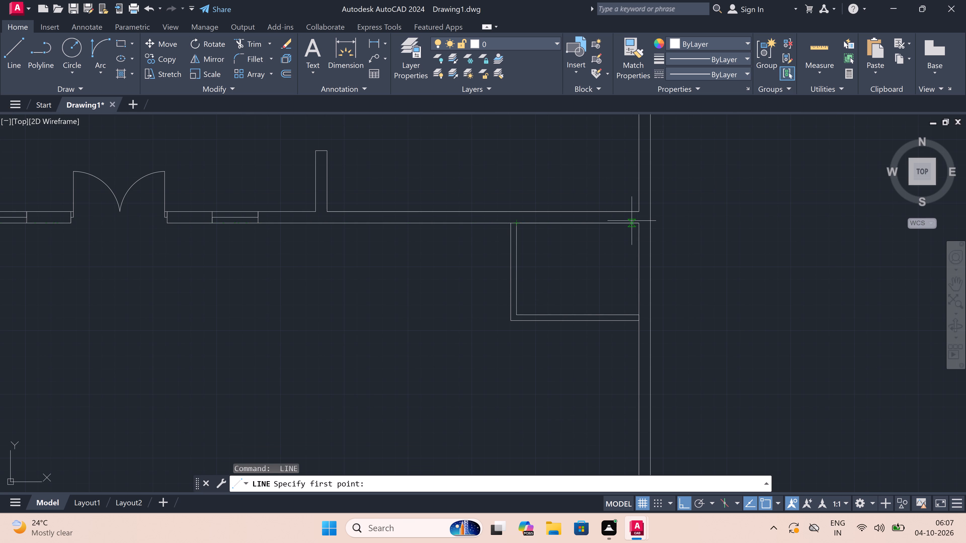
pyautogui.click(640, 224)
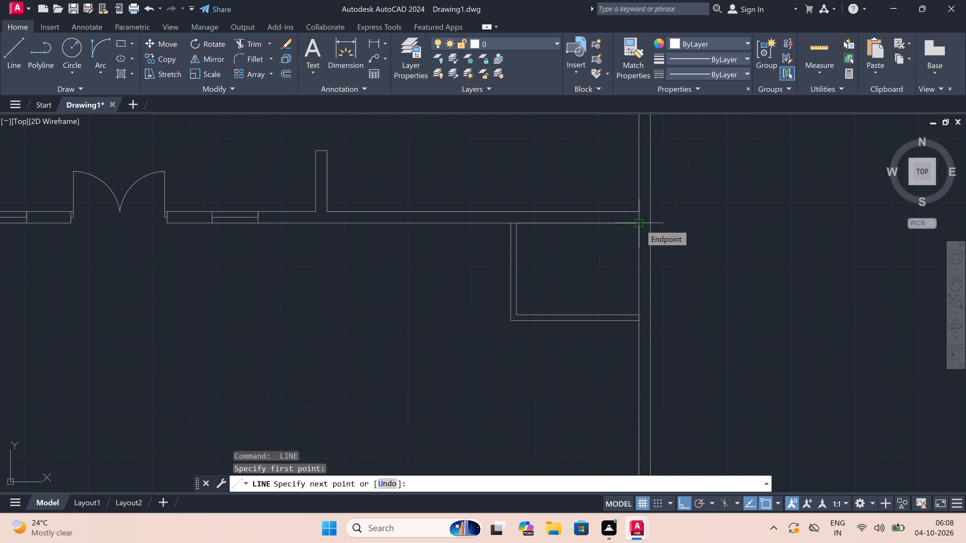
pyautogui.press('1')
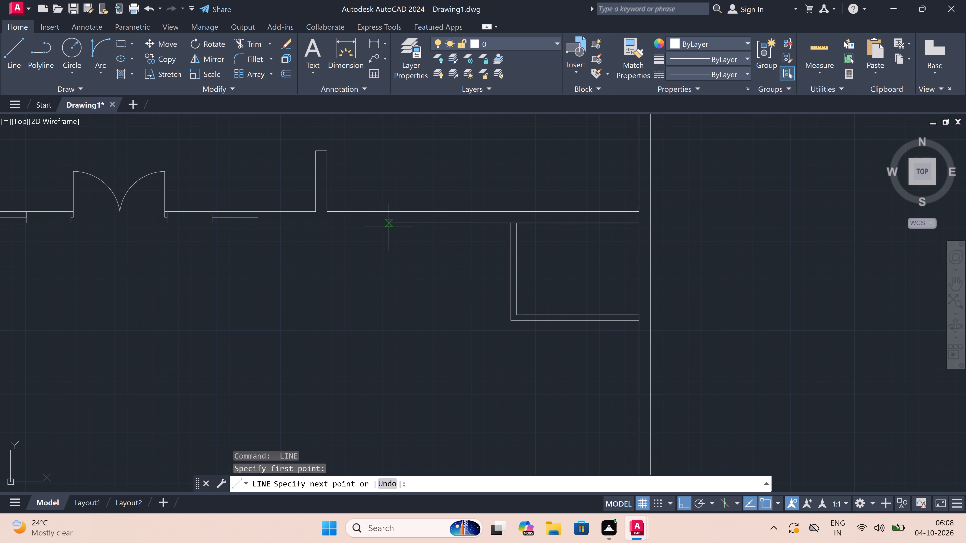
pyautogui.press('4')
pyautogui.write("'")
pyautogui.press('space')
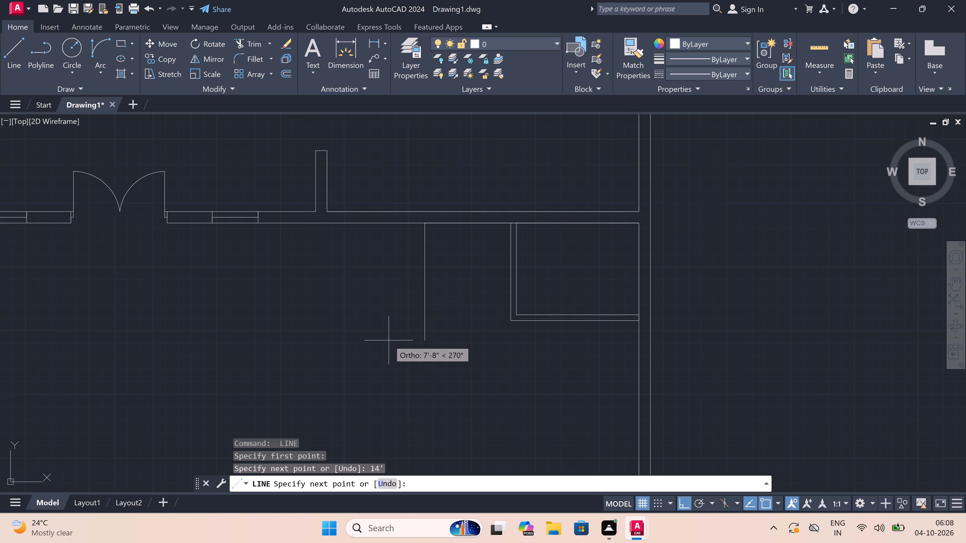
pyautogui.scroll(-3, 391, 335)
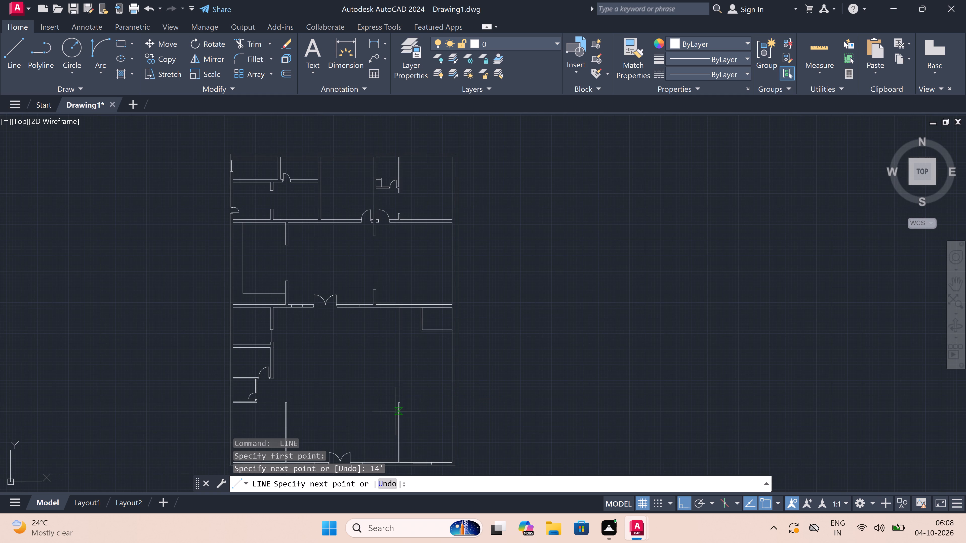
pyautogui.scroll(4, 396, 411)
pyautogui.scroll(-3, 396, 411)
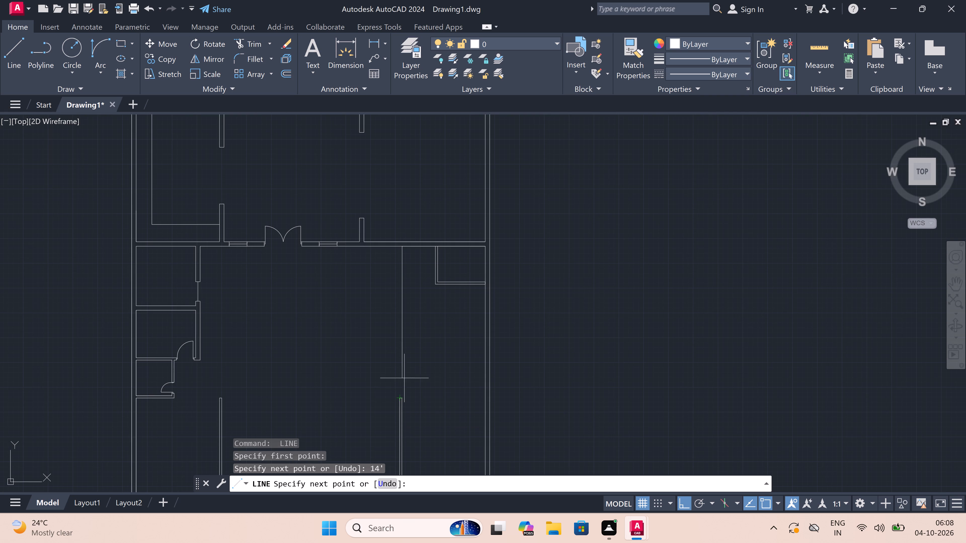
pyautogui.scroll(2, 411, 358)
pyautogui.click(408, 354)
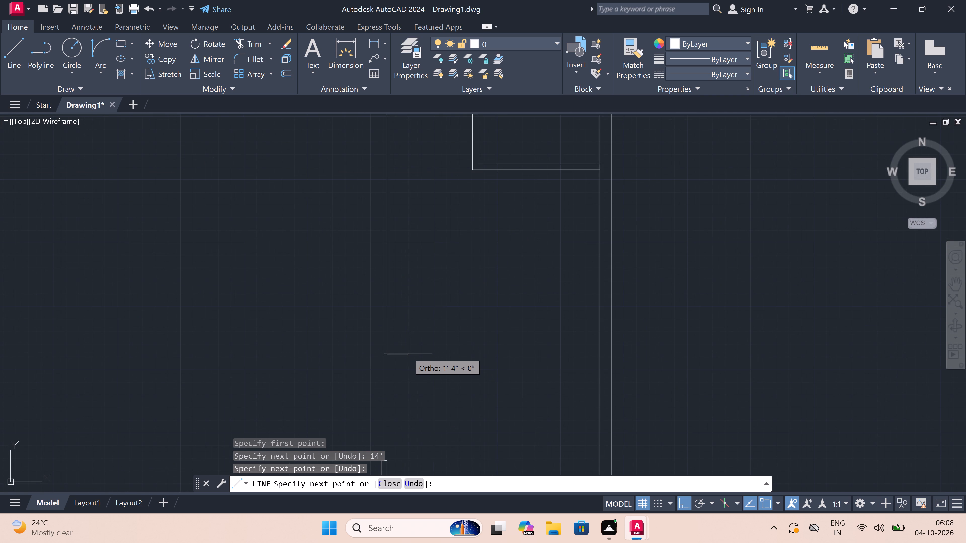
pyautogui.press('Escape')
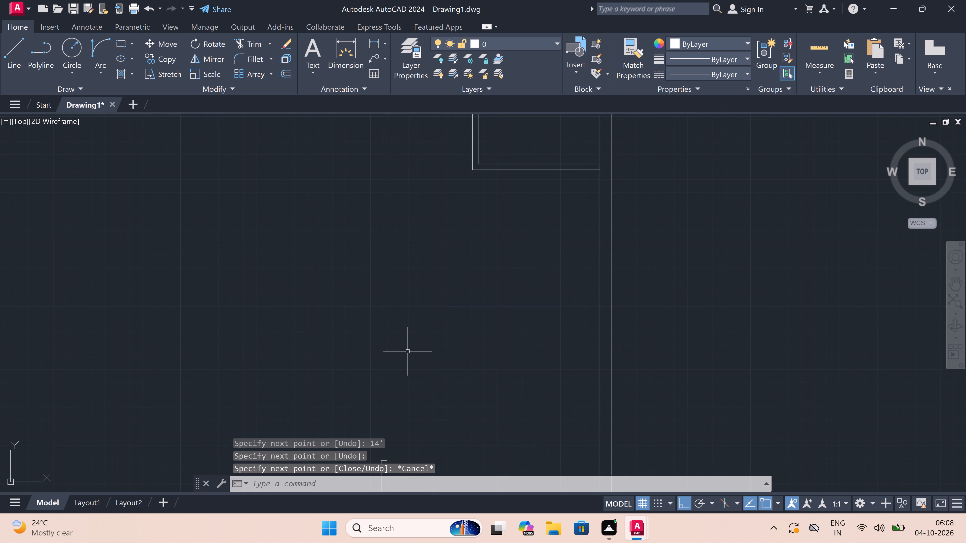
# Examine the new vertical partition line against the lower partition wall, the corner room and the rest of the floor plan.
pyautogui.scroll(-4, 421, 335)
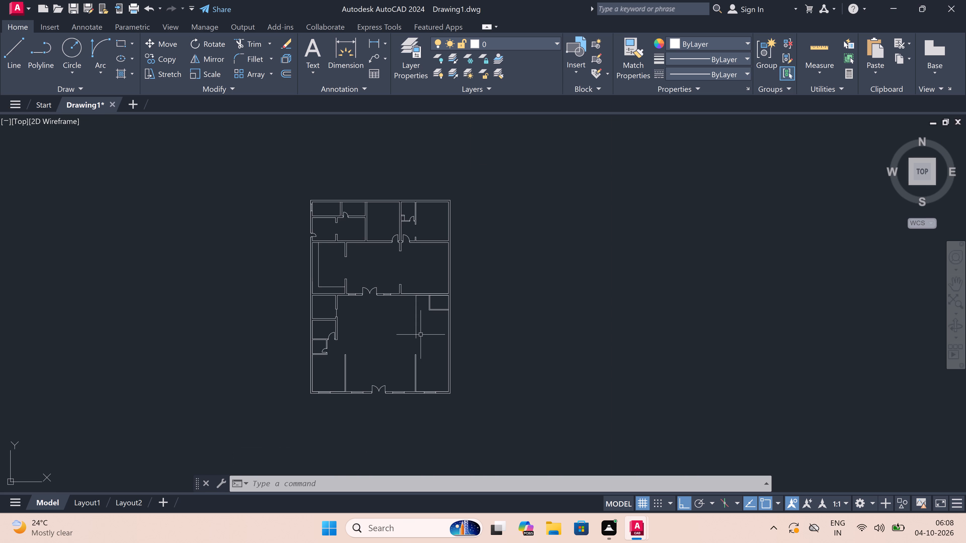
pyautogui.scroll(2, 421, 335)
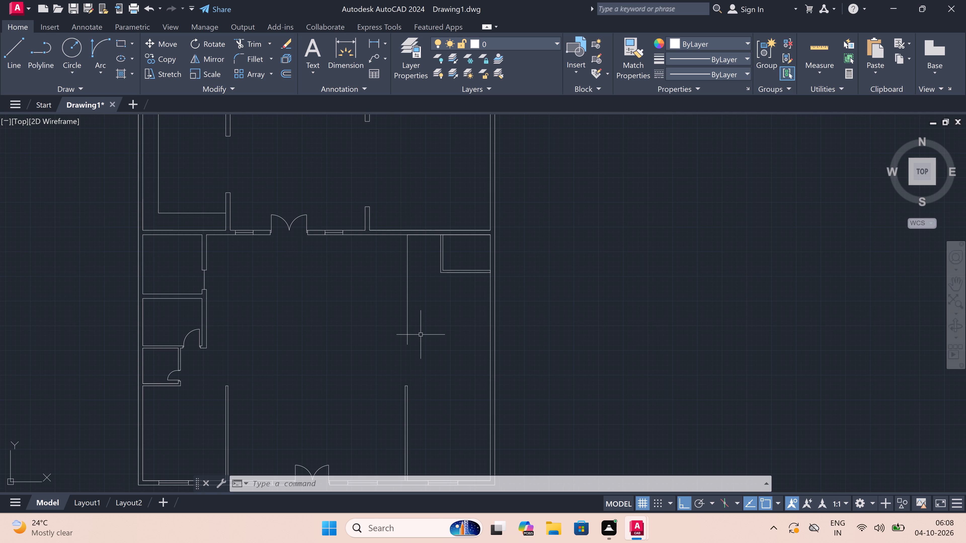
pyautogui.scroll(-1, 421, 335)
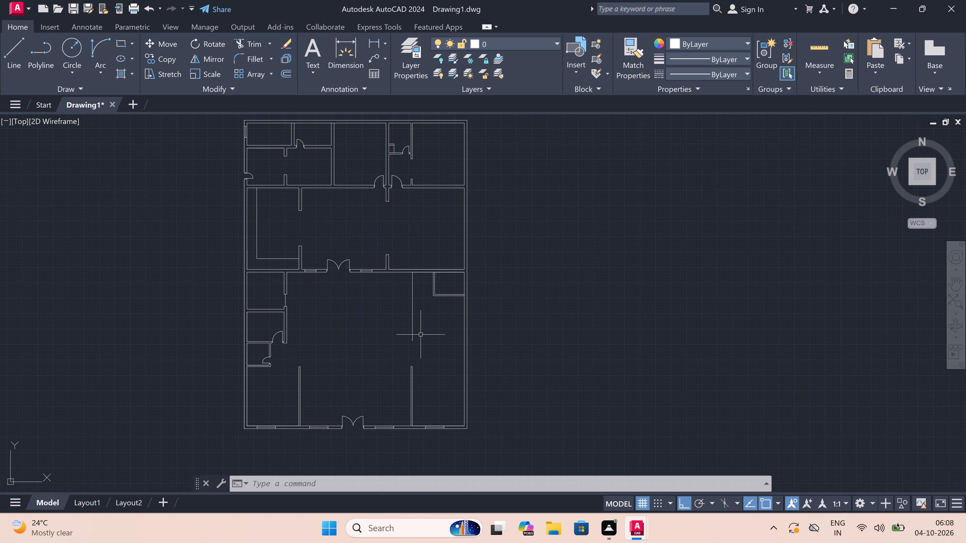
pyautogui.scroll(4, 410, 428)
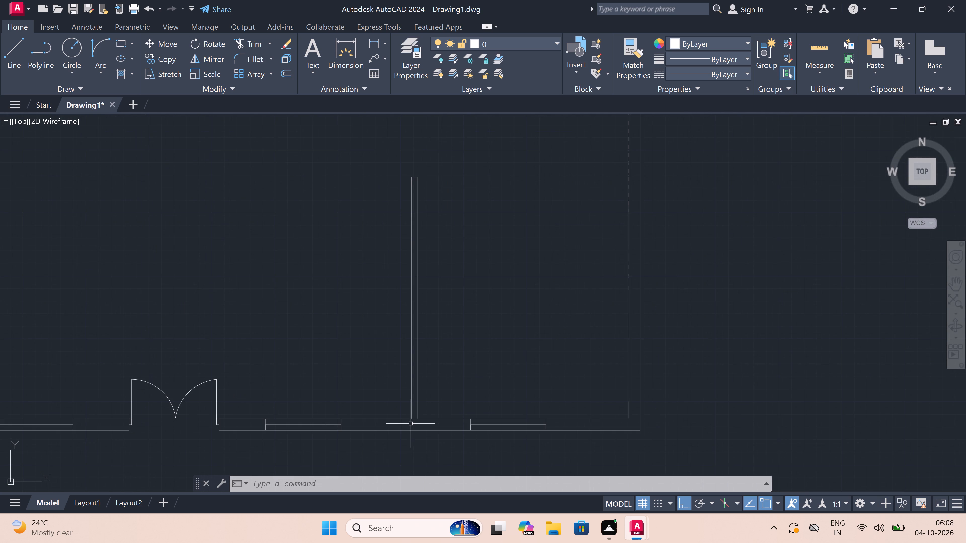
pyautogui.scroll(-5, 411, 423)
pyautogui.scroll(5, 412, 365)
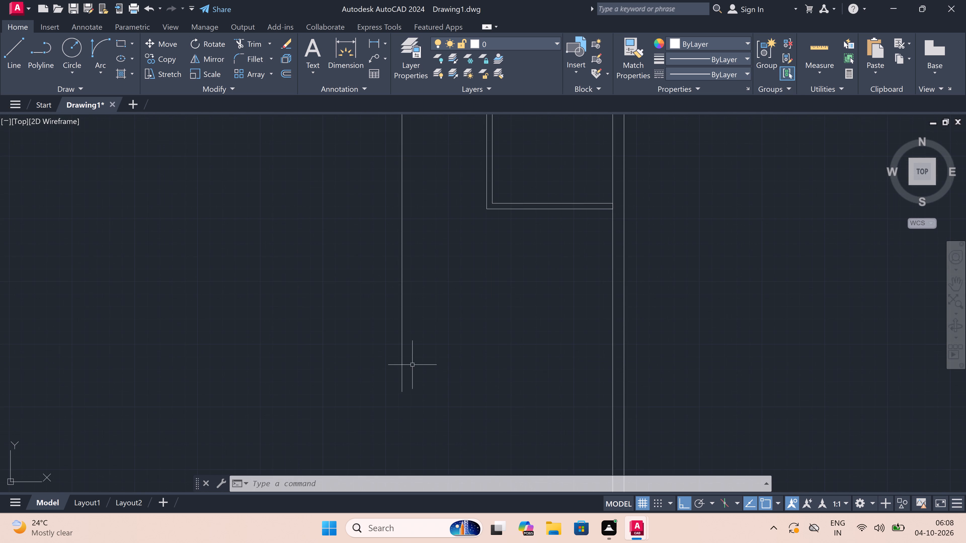
pyautogui.scroll(-4, 409, 353)
pyautogui.scroll(2, 399, 321)
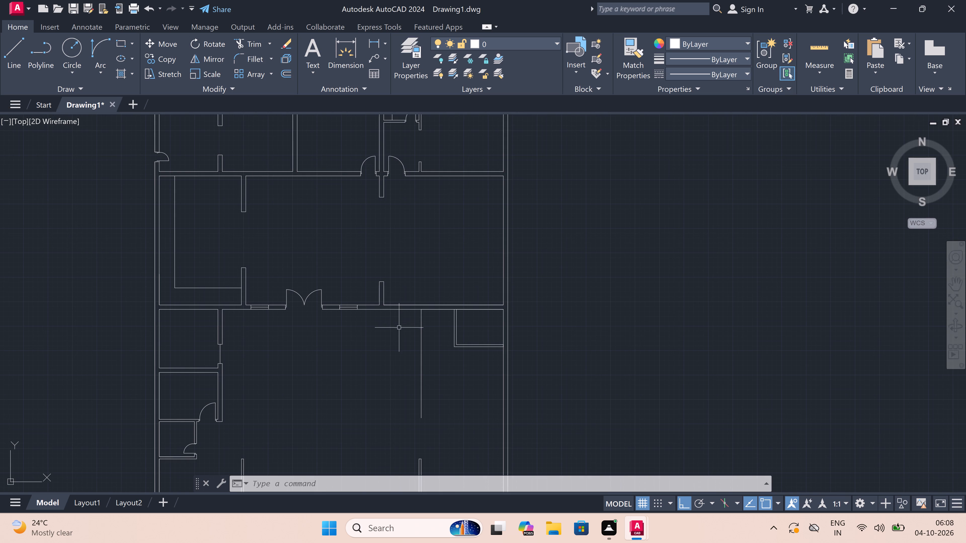
pyautogui.scroll(-1, 399, 330)
pyautogui.scroll(1, 398, 347)
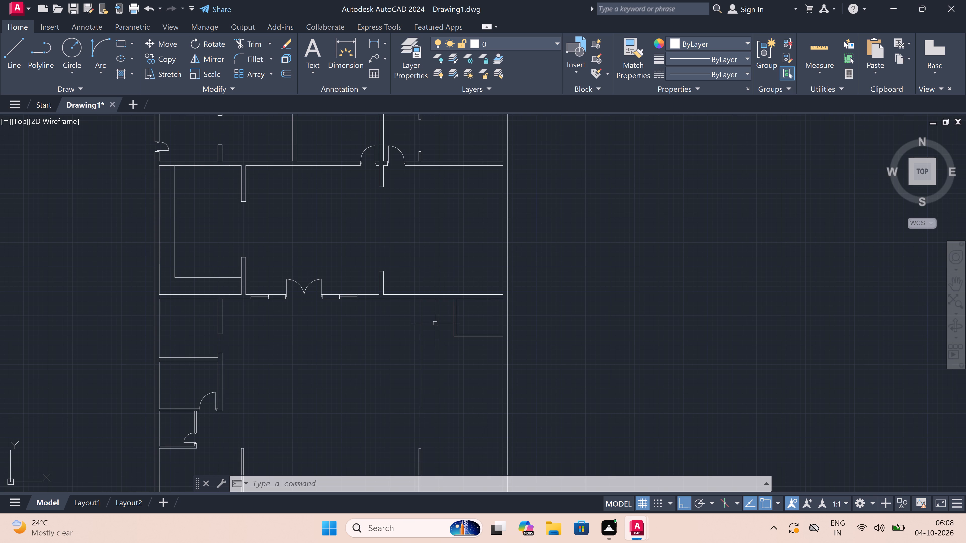
# Offset the new vertical partition line 9" to the west to form the wall's second face.
pyautogui.scroll(1, 425, 346)
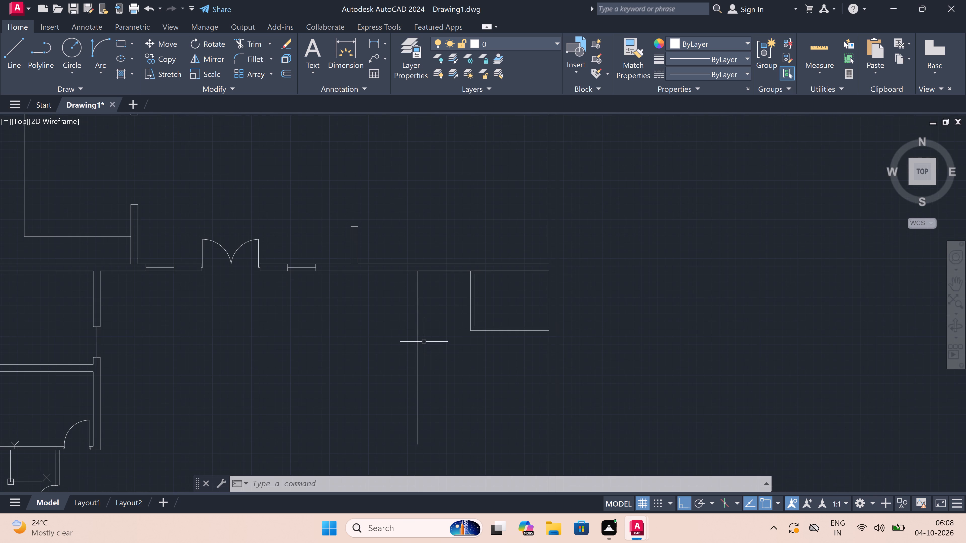
pyautogui.press('o')
pyautogui.press('space')
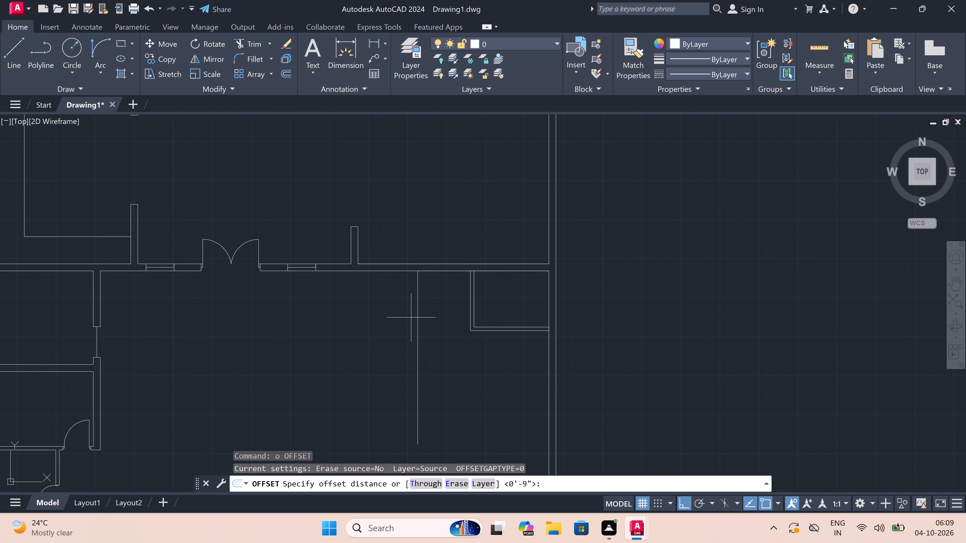
pyautogui.click(417, 321)
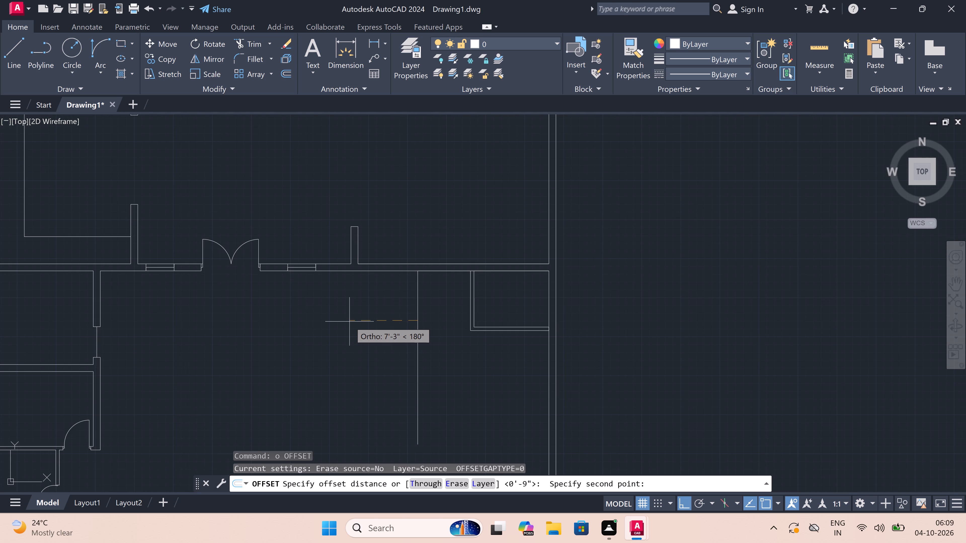
pyautogui.press('9')
pyautogui.write('"')
pyautogui.press('space')
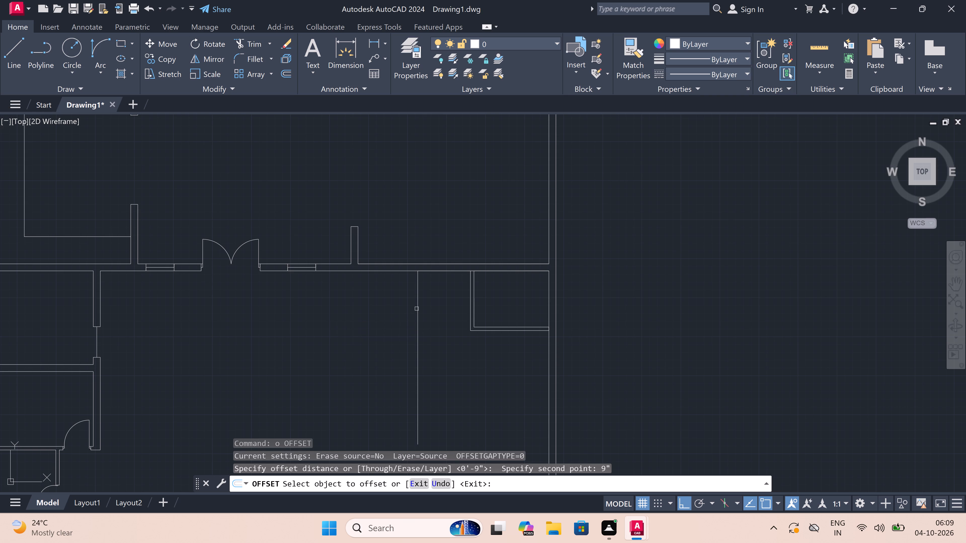
pyautogui.moveTo(417, 309); pyautogui.dragTo(416, 306)
pyautogui.click(394, 293)
pyautogui.press('Escape')
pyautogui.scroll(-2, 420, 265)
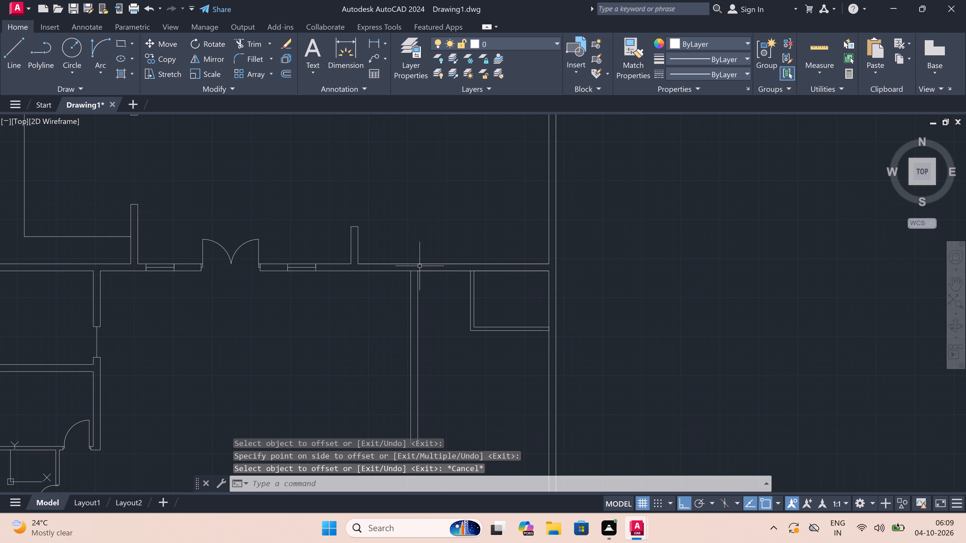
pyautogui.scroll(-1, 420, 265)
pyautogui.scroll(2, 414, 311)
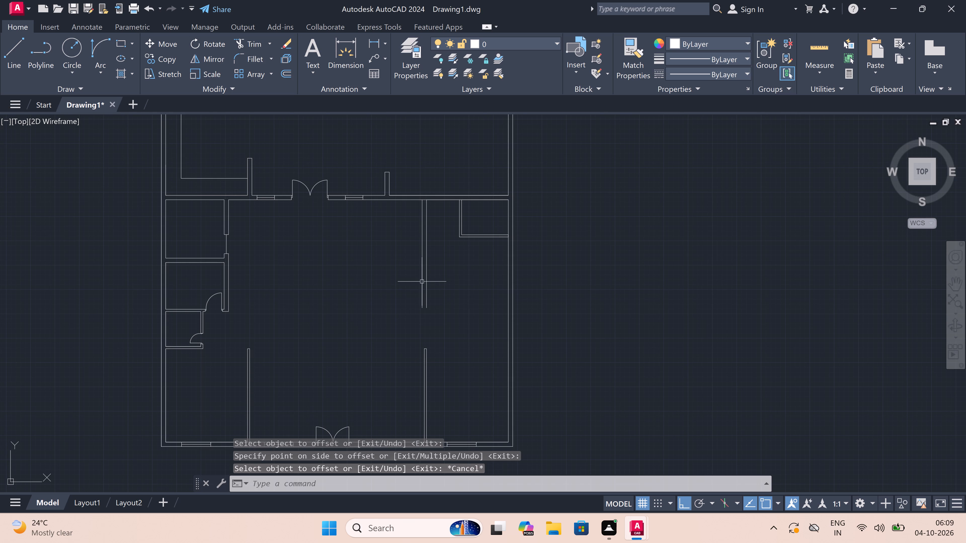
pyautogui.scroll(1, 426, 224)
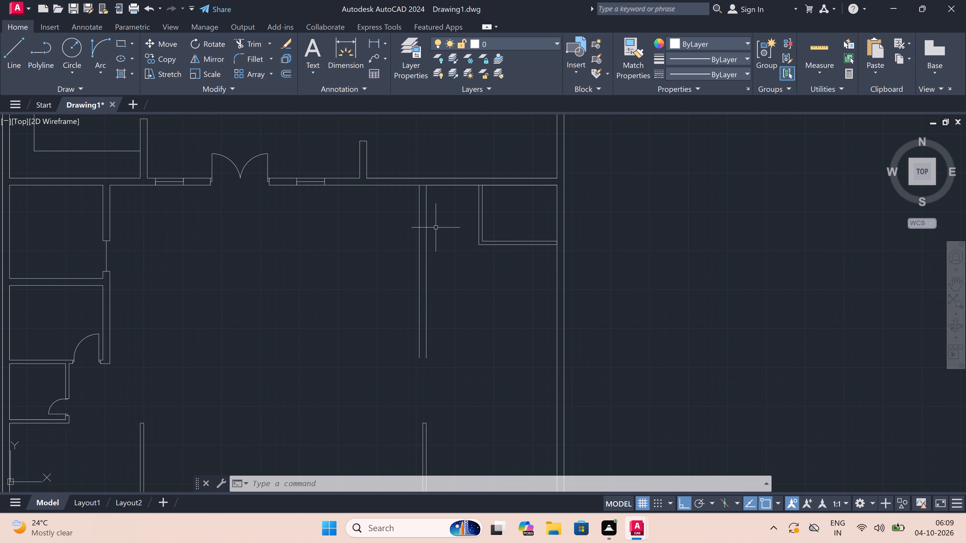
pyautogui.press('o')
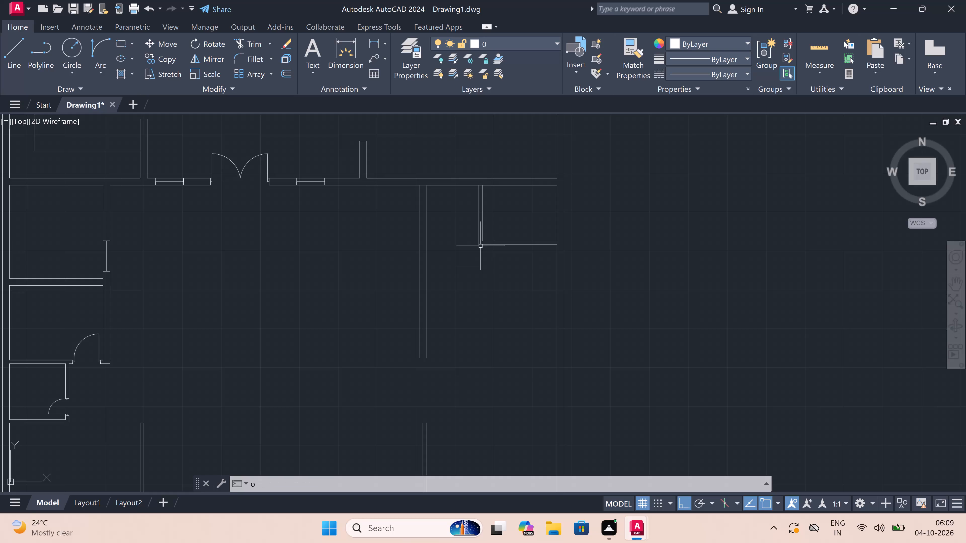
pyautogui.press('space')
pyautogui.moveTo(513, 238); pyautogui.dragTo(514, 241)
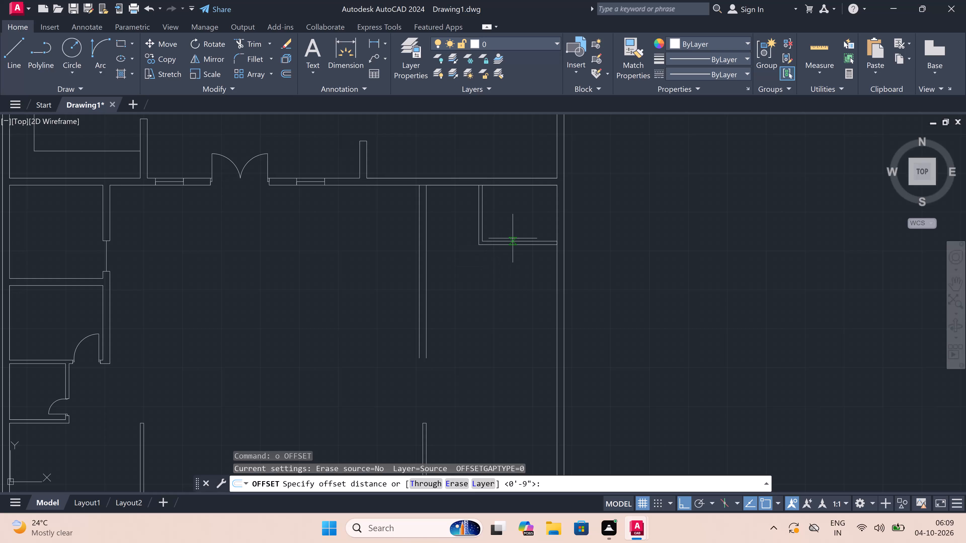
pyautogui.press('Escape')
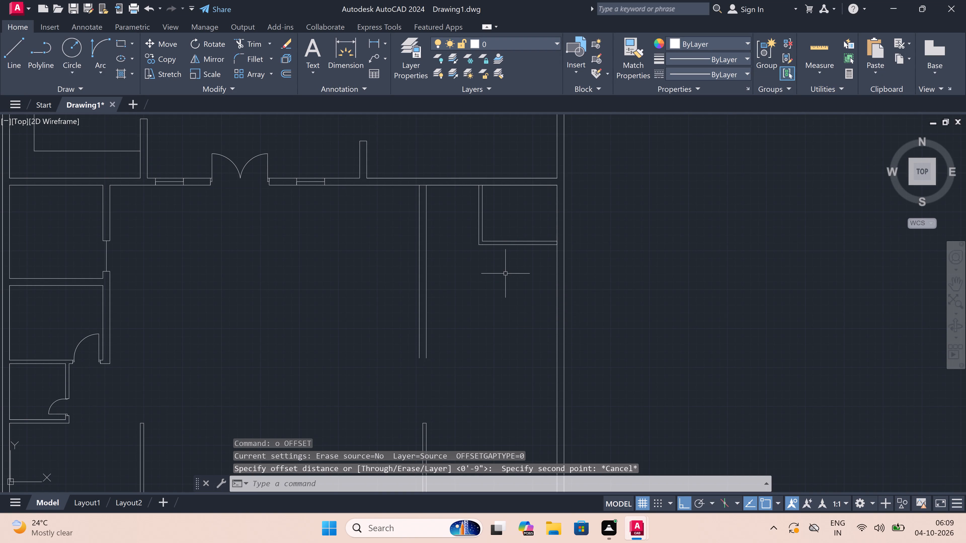
# Offset the outer face of the corner room's south wall 16' to the south.
pyautogui.press('space')
pyautogui.moveTo(503, 245); pyautogui.dragTo(503, 247)
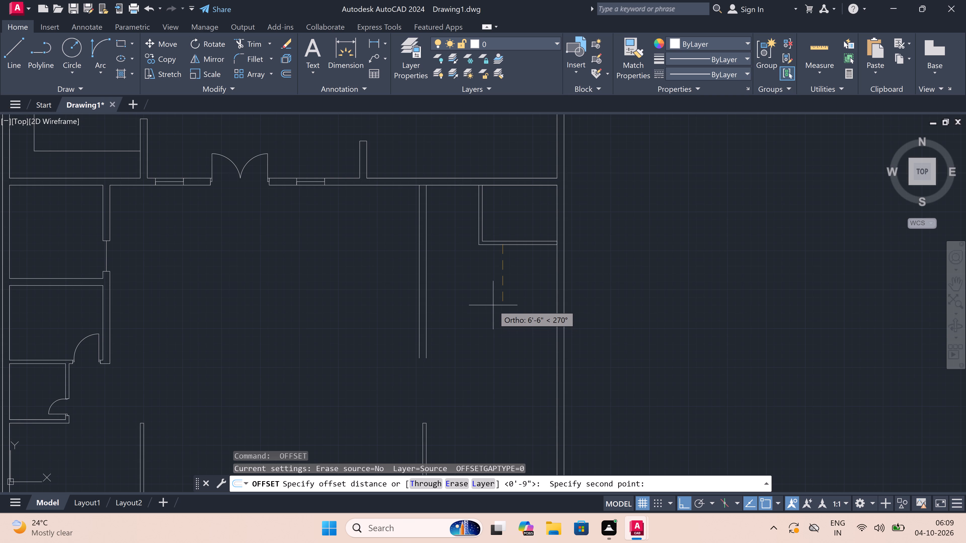
pyautogui.write("16'")
pyautogui.press('space')
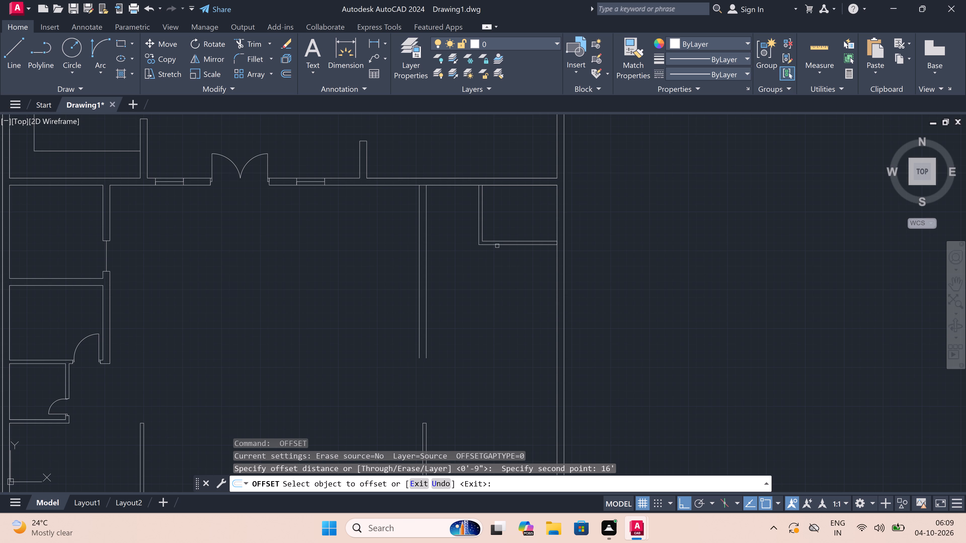
pyautogui.click(497, 245)
pyautogui.click(493, 294)
pyautogui.scroll(-2, 493, 294)
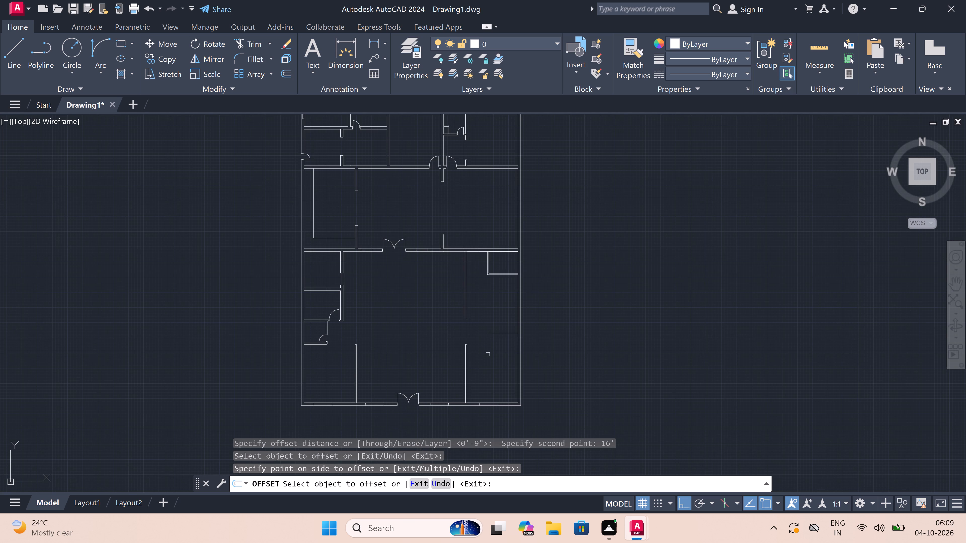
pyautogui.scroll(2, 486, 360)
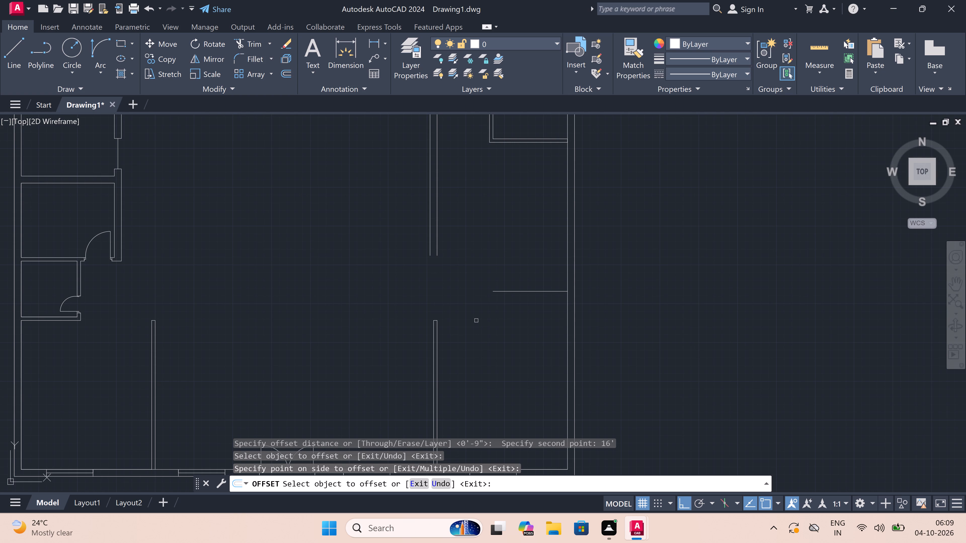
pyautogui.scroll(-2, 477, 317)
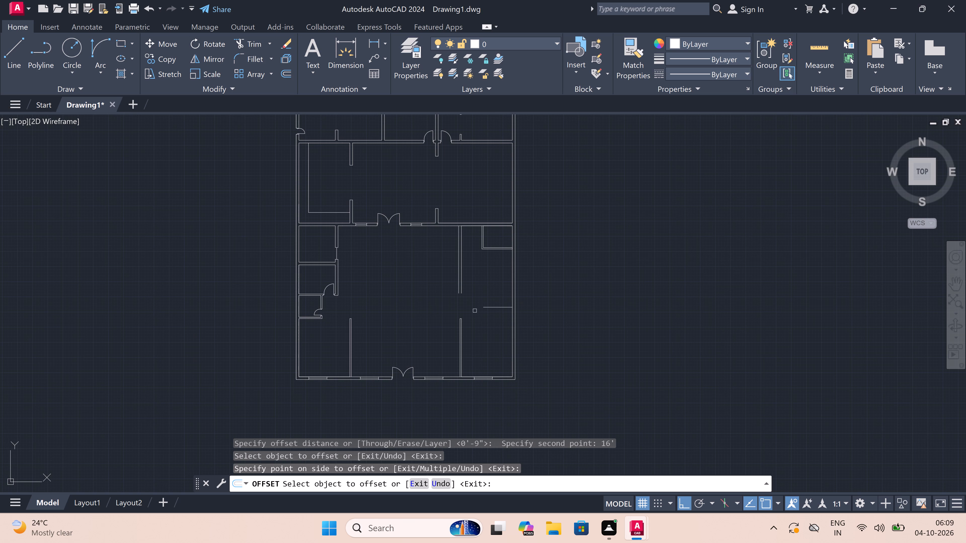
pyautogui.scroll(1, 475, 311)
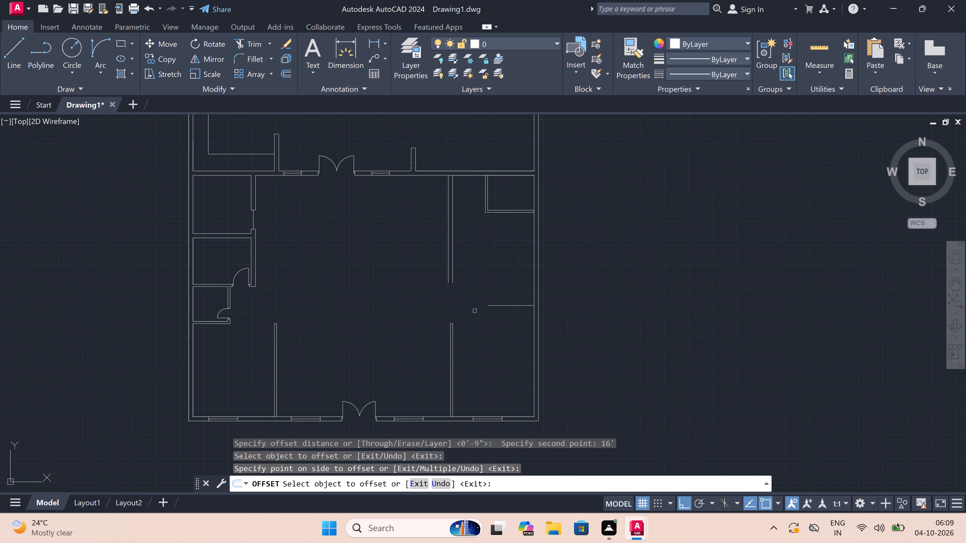
pyautogui.scroll(1, 475, 311)
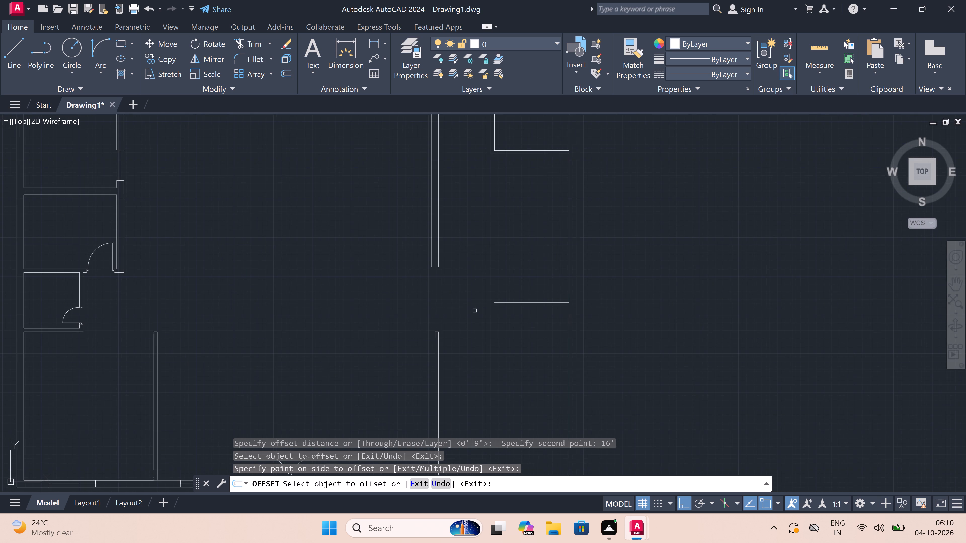
pyautogui.scroll(-1, 475, 311)
pyautogui.press('Escape')
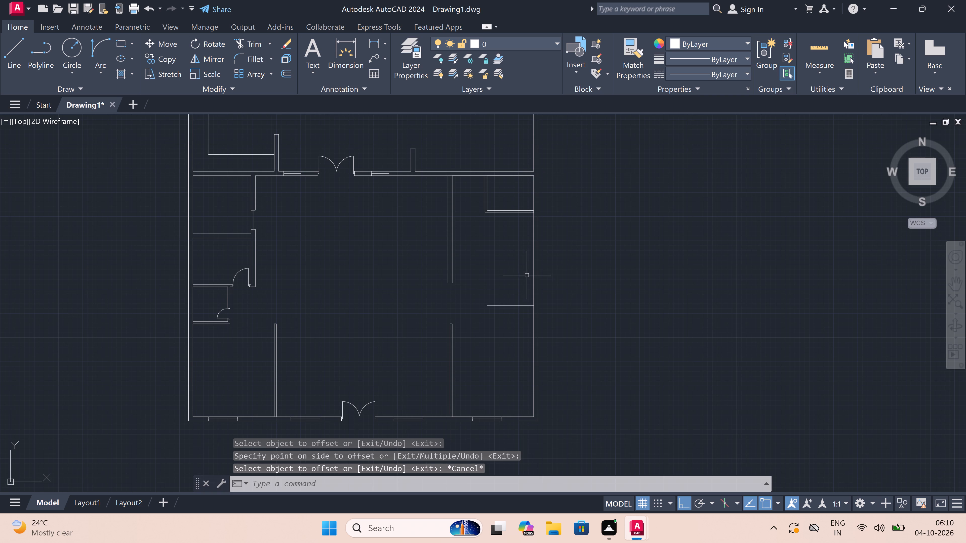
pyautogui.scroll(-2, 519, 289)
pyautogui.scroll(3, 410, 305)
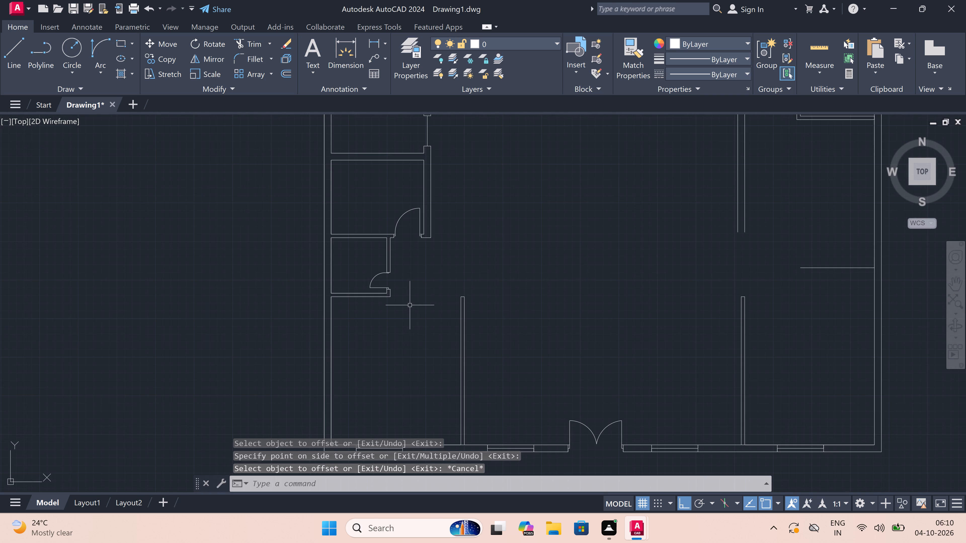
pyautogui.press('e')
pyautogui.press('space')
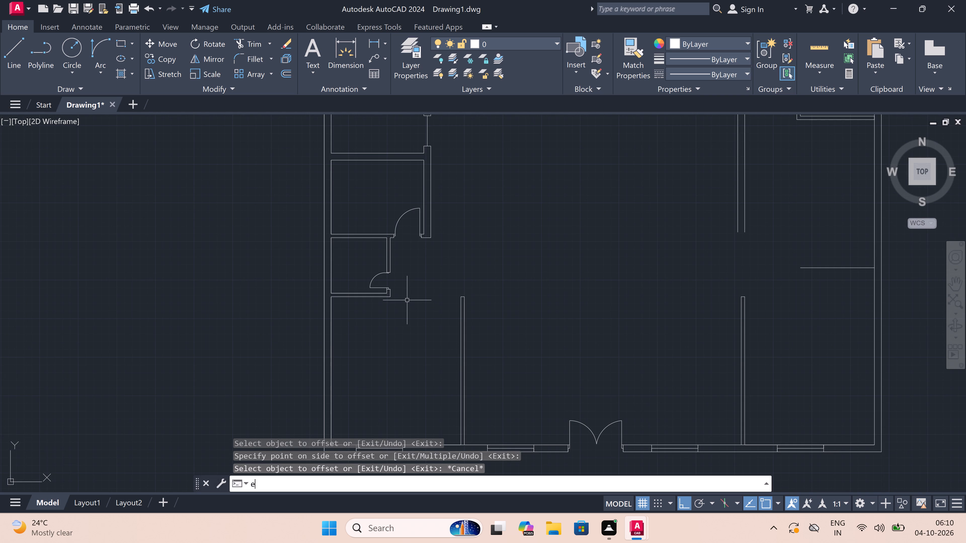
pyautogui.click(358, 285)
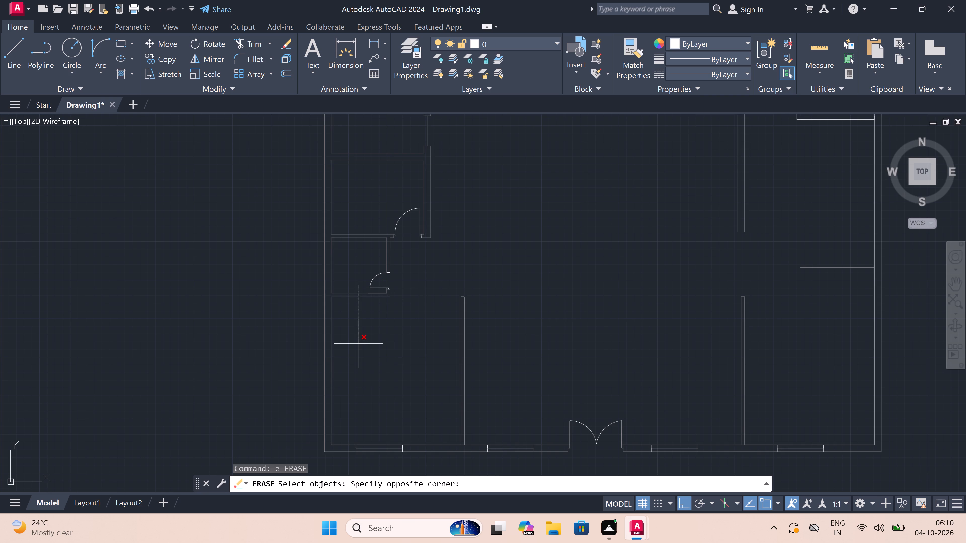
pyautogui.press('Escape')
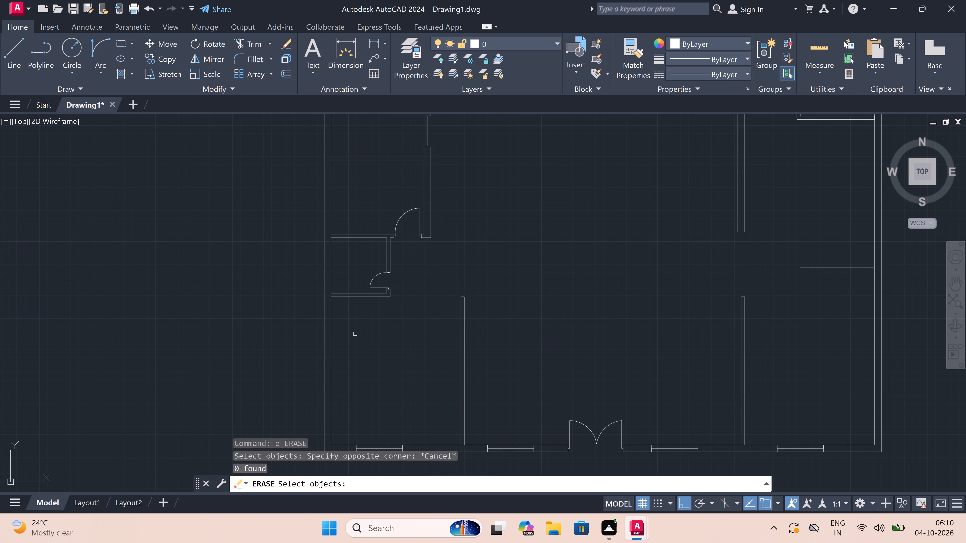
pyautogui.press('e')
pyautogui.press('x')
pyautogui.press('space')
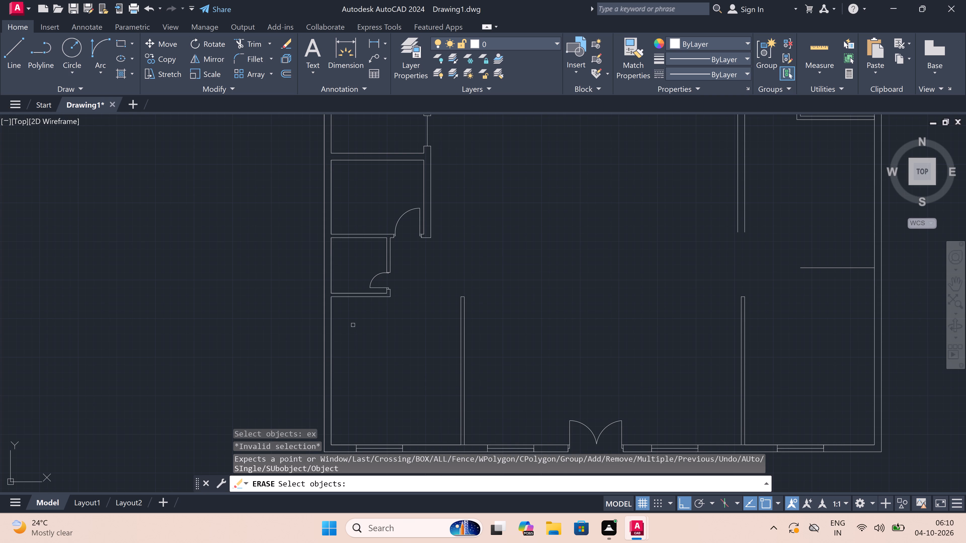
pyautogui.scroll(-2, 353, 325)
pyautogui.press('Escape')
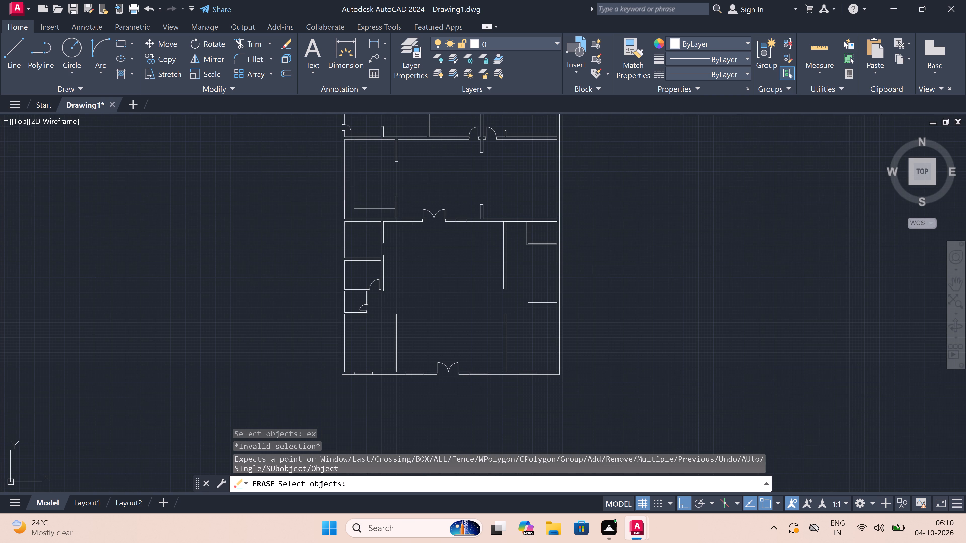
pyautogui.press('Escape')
# Extend the lower face line of the small west room's south wall to the outer west wall and east across the hall to the east wall.
pyautogui.write('ex')
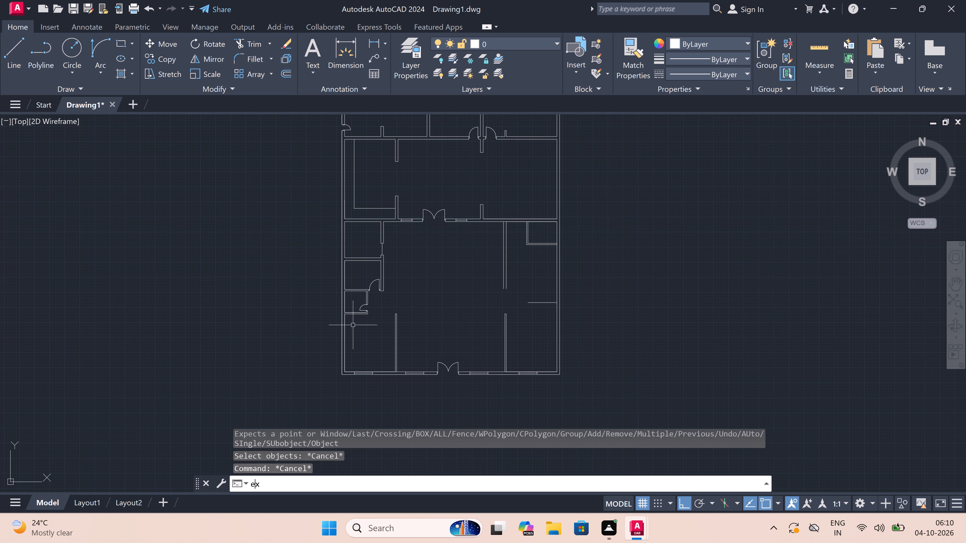
pyautogui.press('space')
pyautogui.click(353, 321)
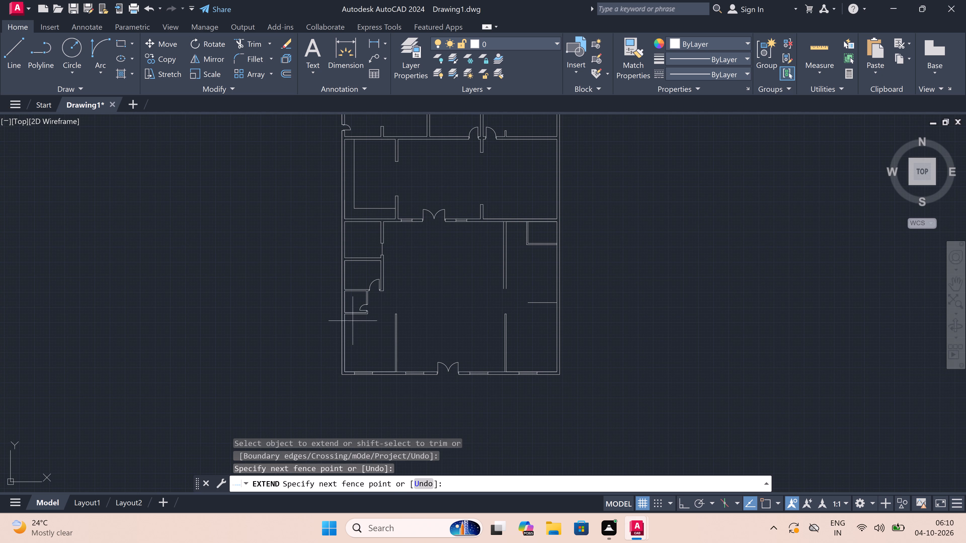
pyautogui.doubleClick(353, 302)
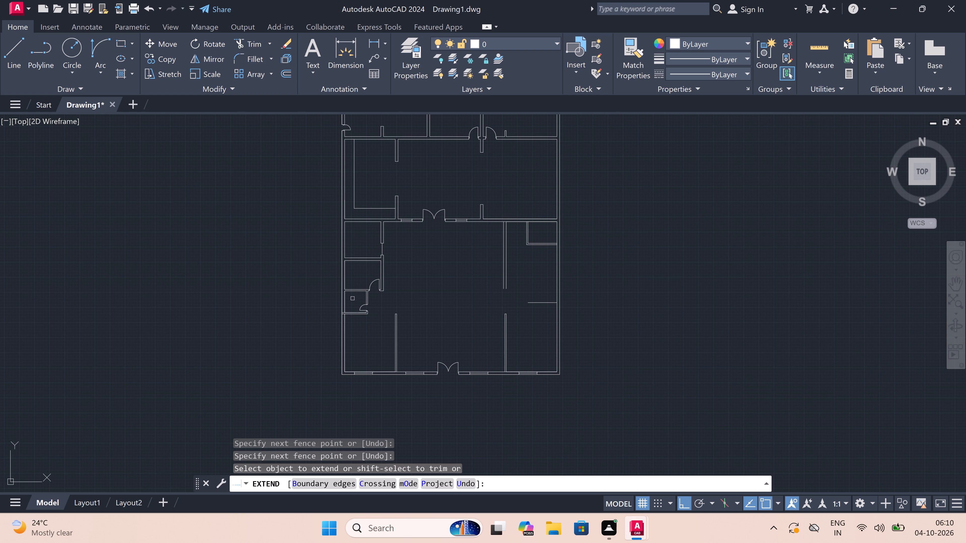
pyautogui.click(352, 298)
pyautogui.doubleClick(360, 337)
pyautogui.scroll(1, 365, 308)
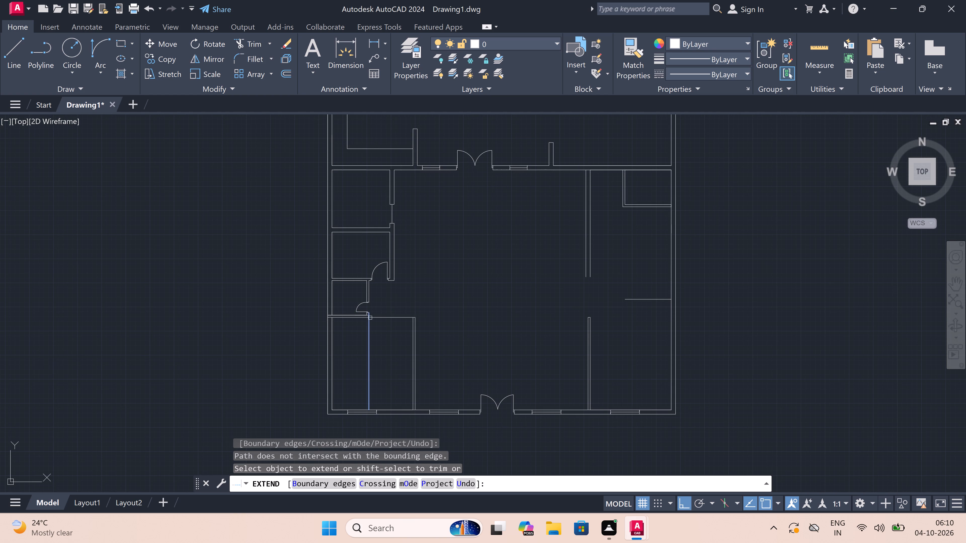
pyautogui.click(381, 318)
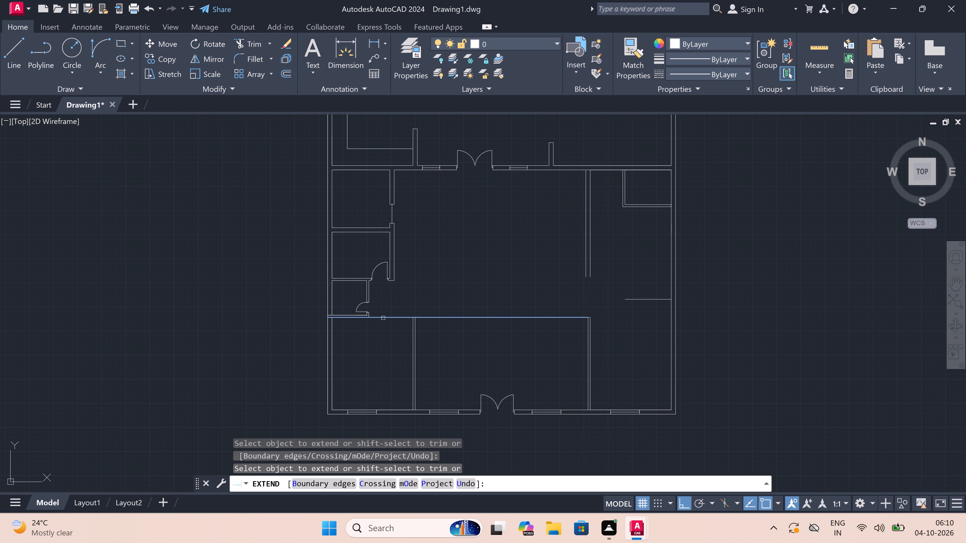
pyautogui.click(397, 316)
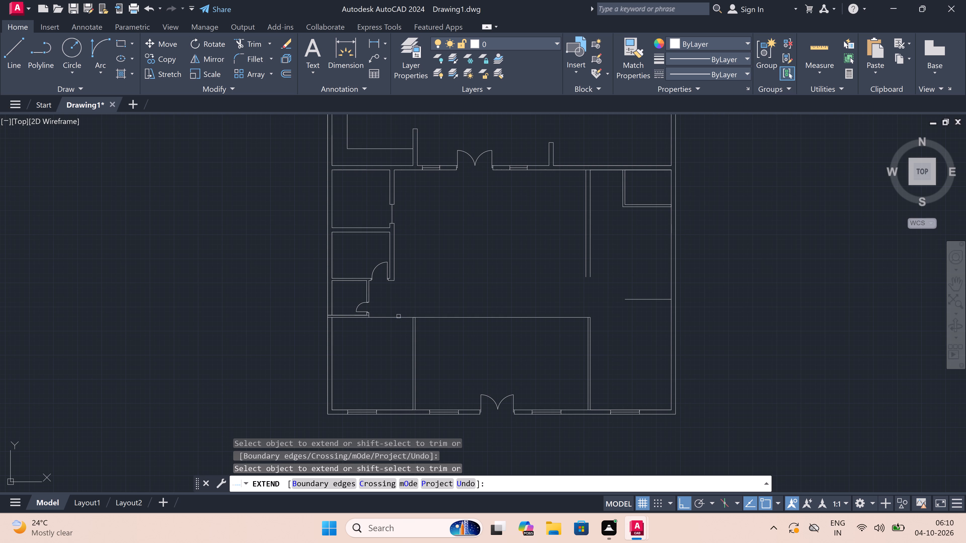
pyautogui.click(540, 318)
pyautogui.scroll(-2, 459, 308)
pyautogui.scroll(1, 483, 313)
pyautogui.click(484, 309)
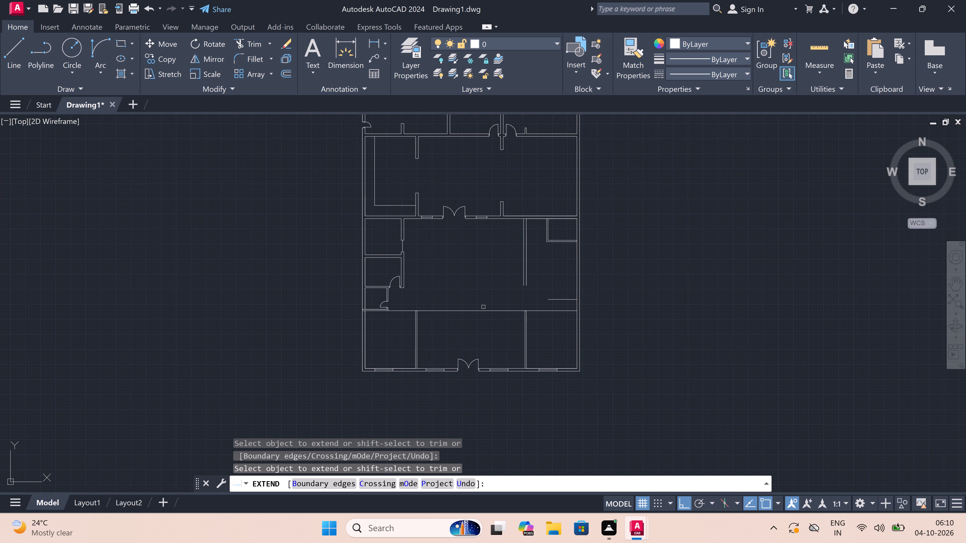
pyautogui.press('Escape')
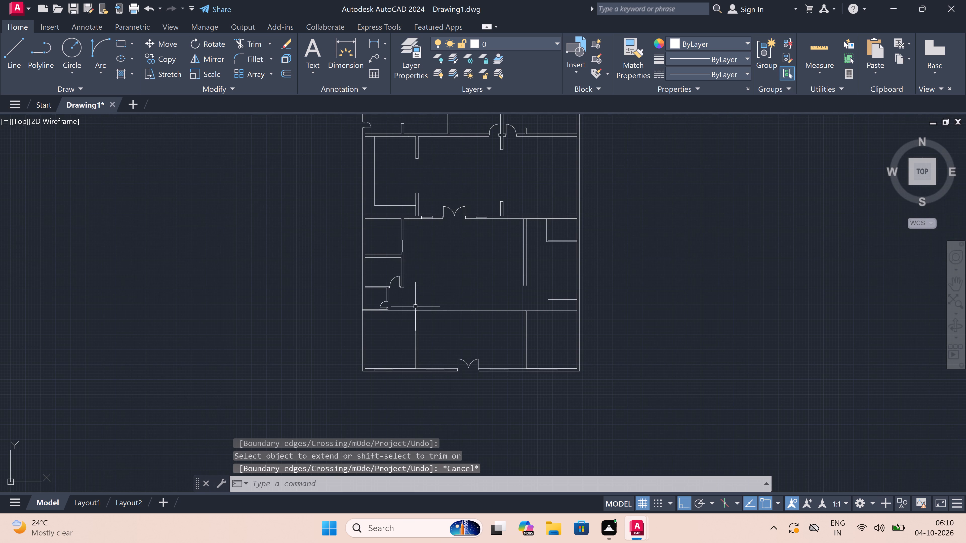
# Offset the extended wall line 9" to the north to form the second face of the cross wall.
pyautogui.scroll(2, 414, 306)
pyautogui.write('o')
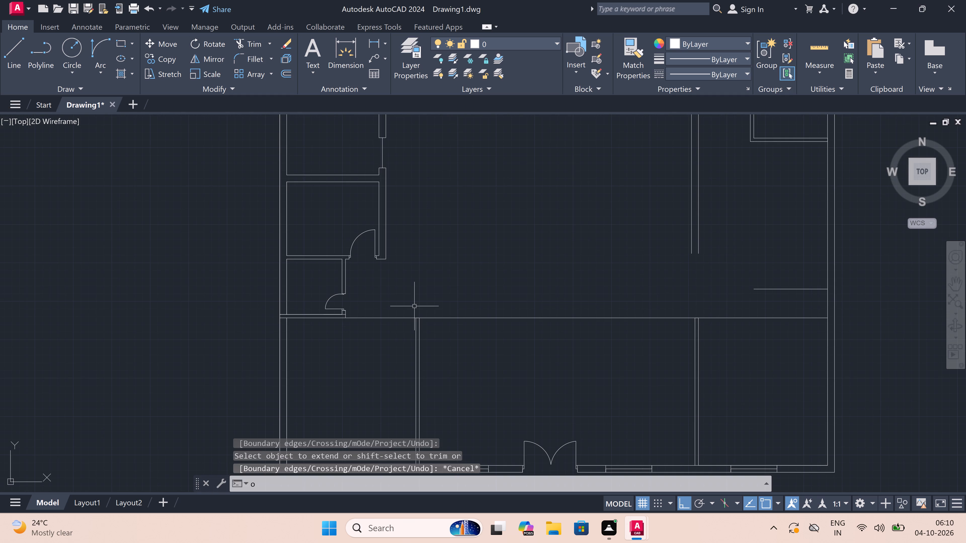
pyautogui.press('space')
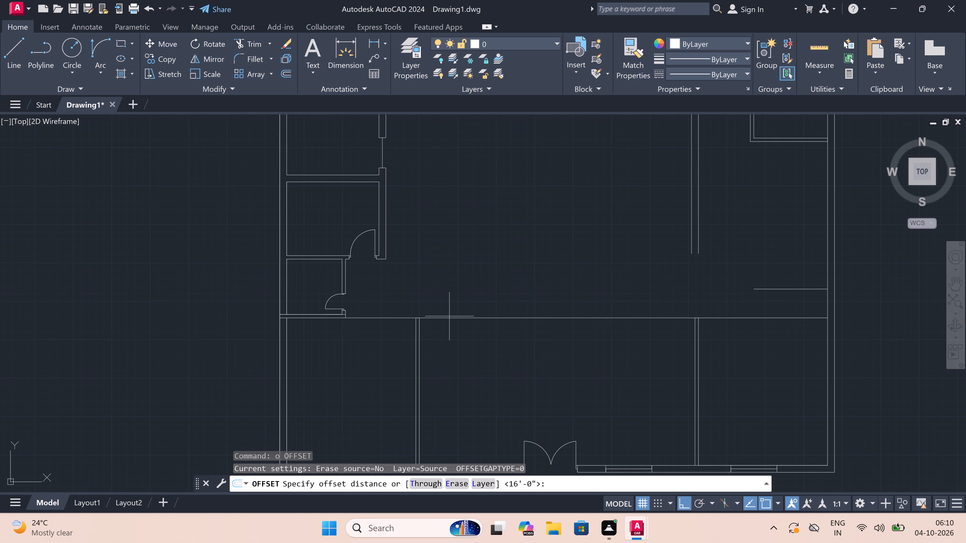
pyautogui.click(519, 316)
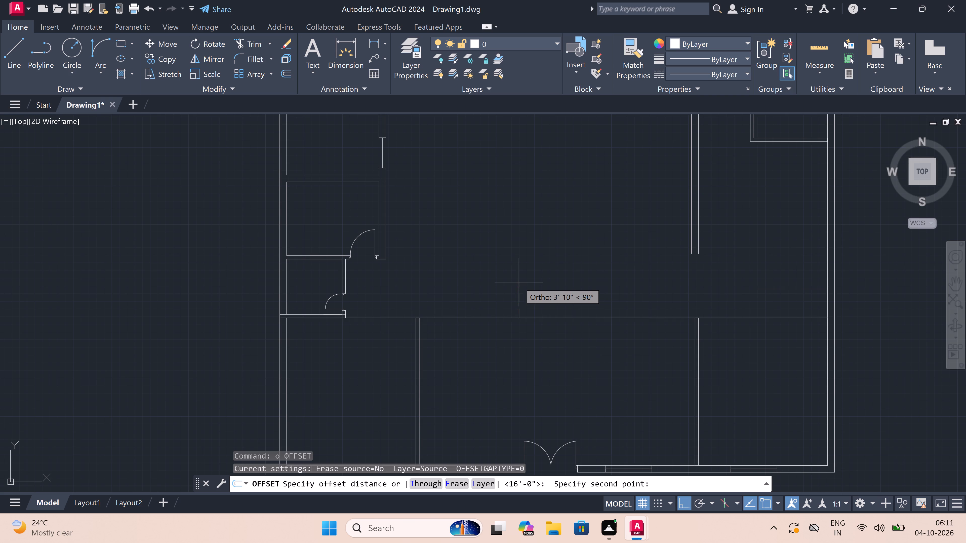
pyautogui.write('9"')
pyautogui.press('space')
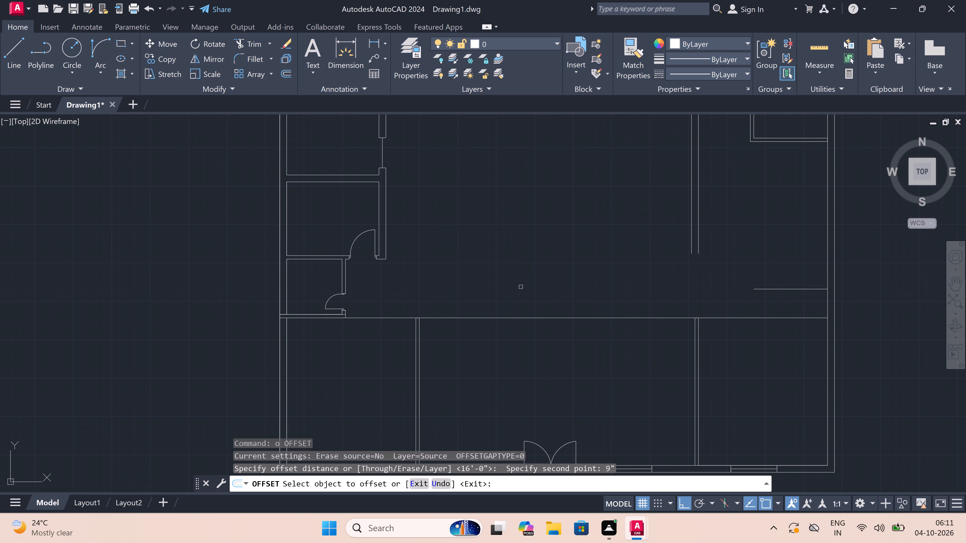
pyautogui.click(514, 318)
pyautogui.click(514, 306)
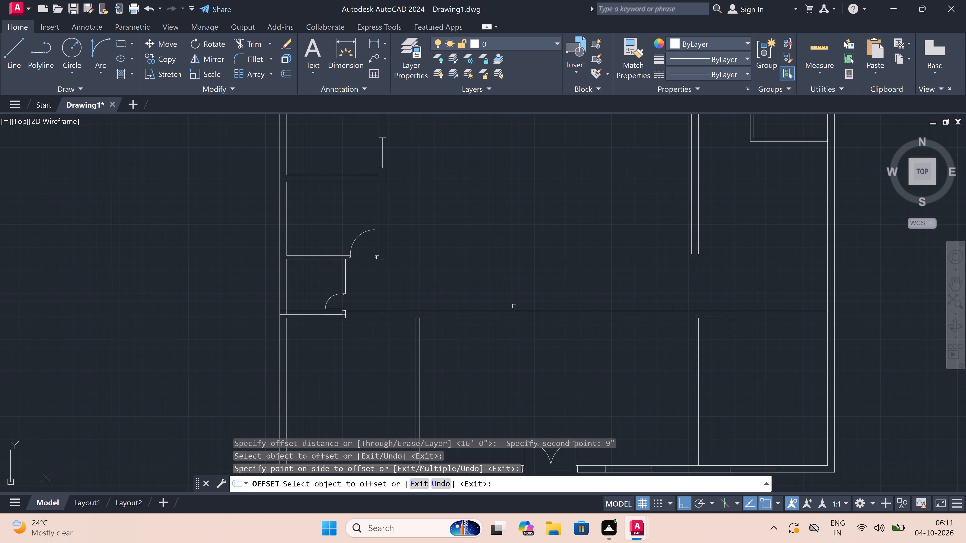
pyautogui.press('Escape')
pyautogui.write('r')
pyautogui.press('space')
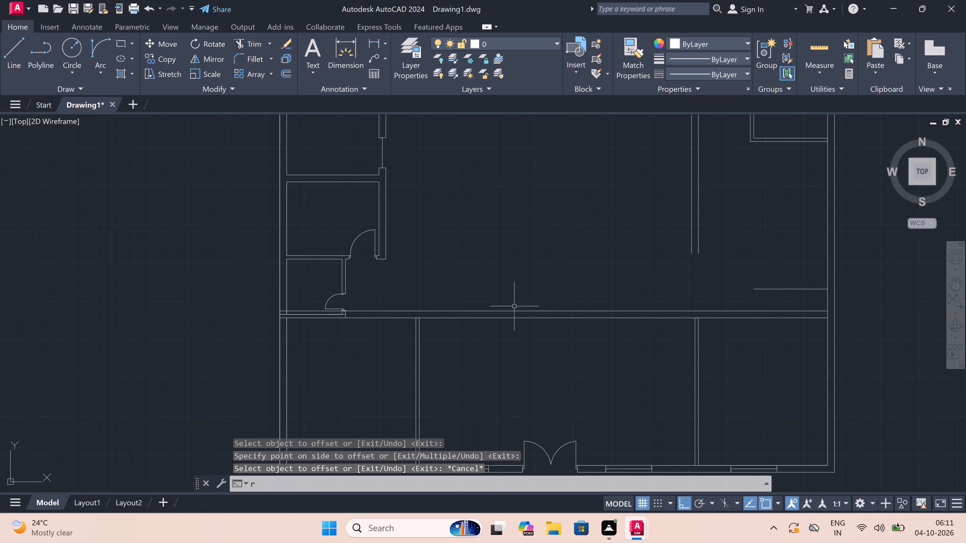
pyautogui.press('Escape')
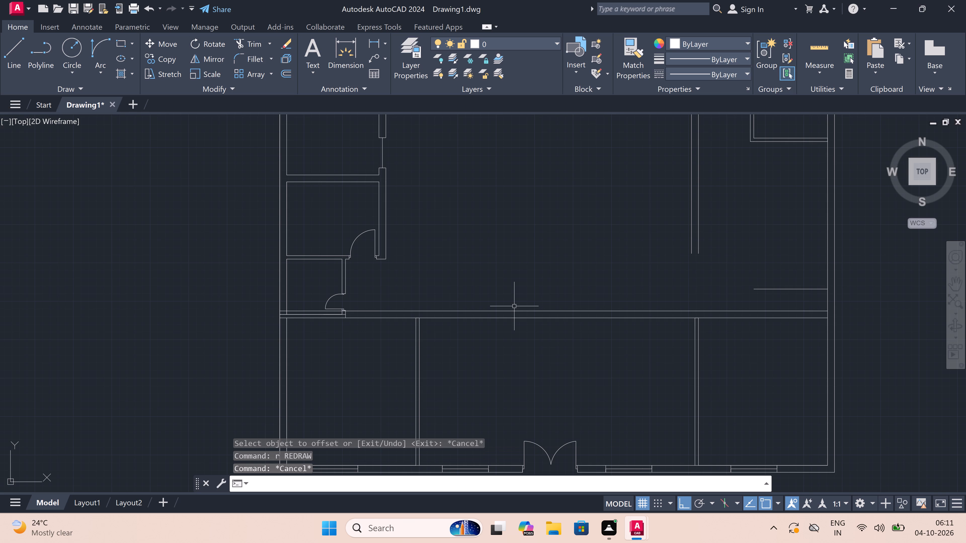
# Erase the short horizontal line between the corner room and the new cross wall at the hall's east side.
pyautogui.scroll(-2, 515, 305)
pyautogui.scroll(2, 625, 295)
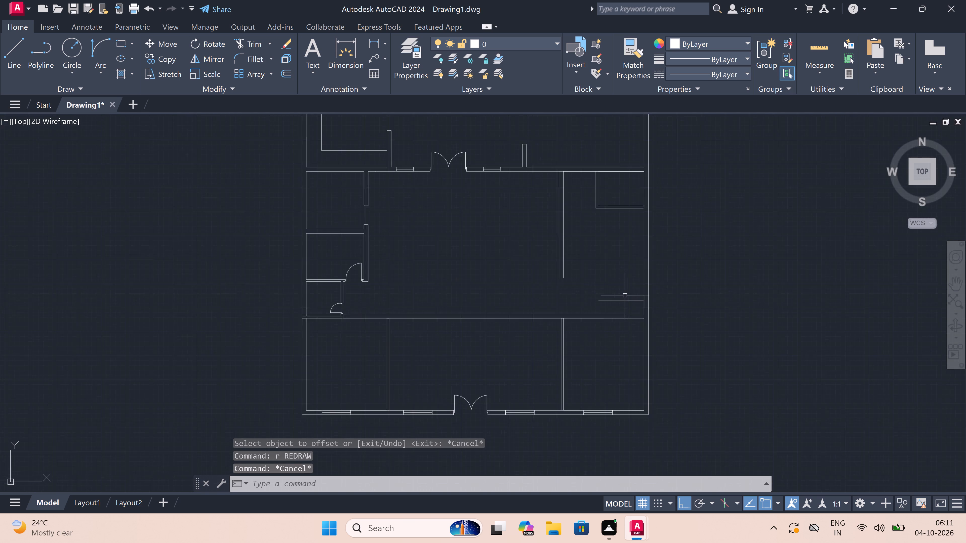
pyautogui.click(622, 302)
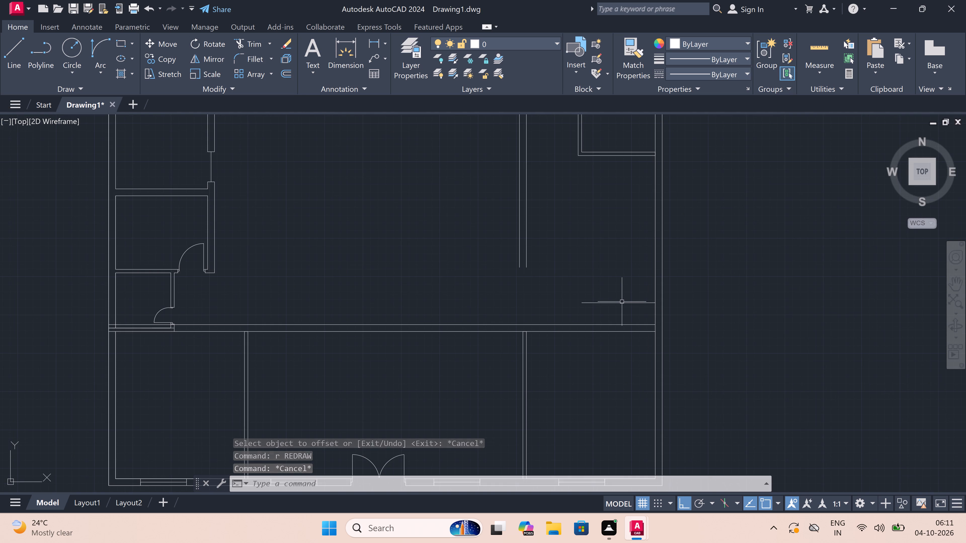
pyautogui.press('Delete')
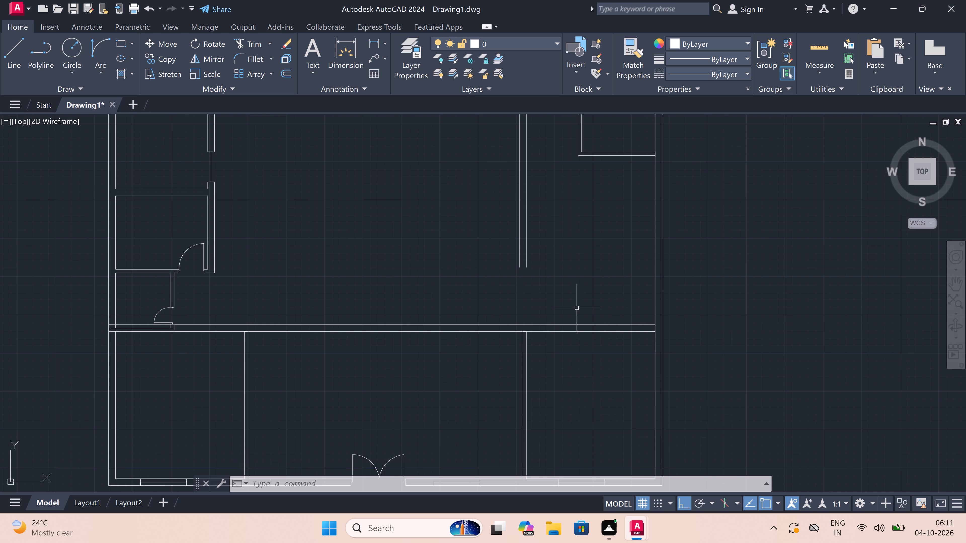
pyautogui.press('p')
pyautogui.press('Escape')
# Draw a line from the cross wall's upper face 6' north along the east wall, continuing west just past the long vertical wall.
pyautogui.write('l')
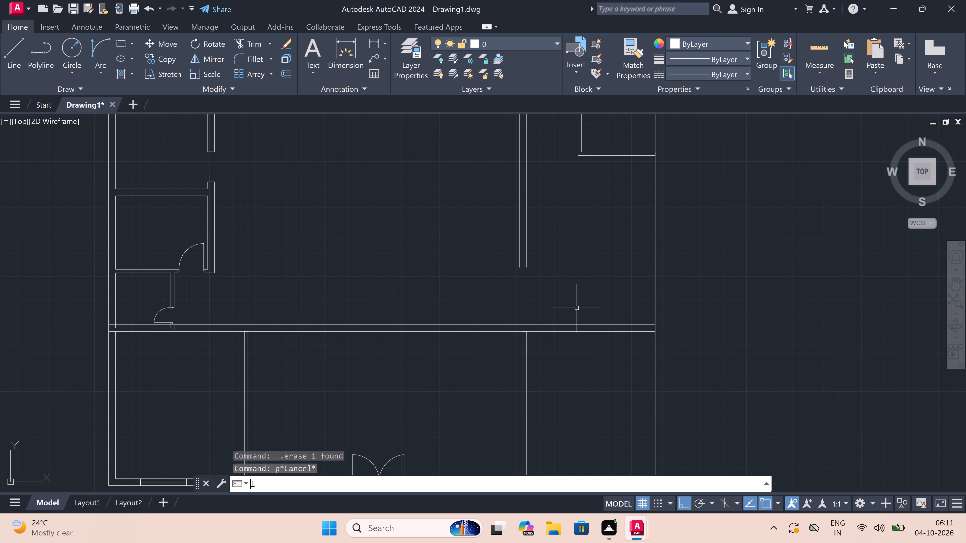
pyautogui.press('space')
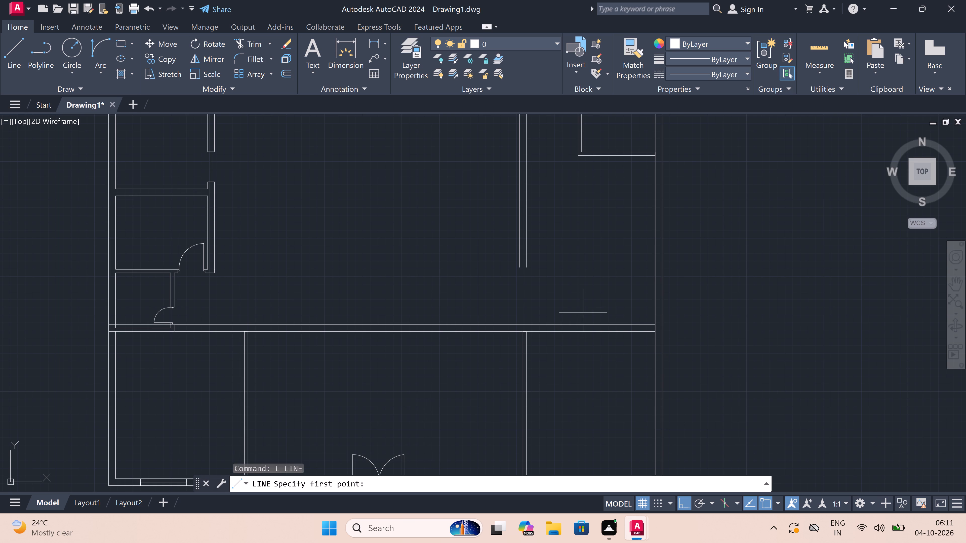
pyautogui.doubleClick(653, 328)
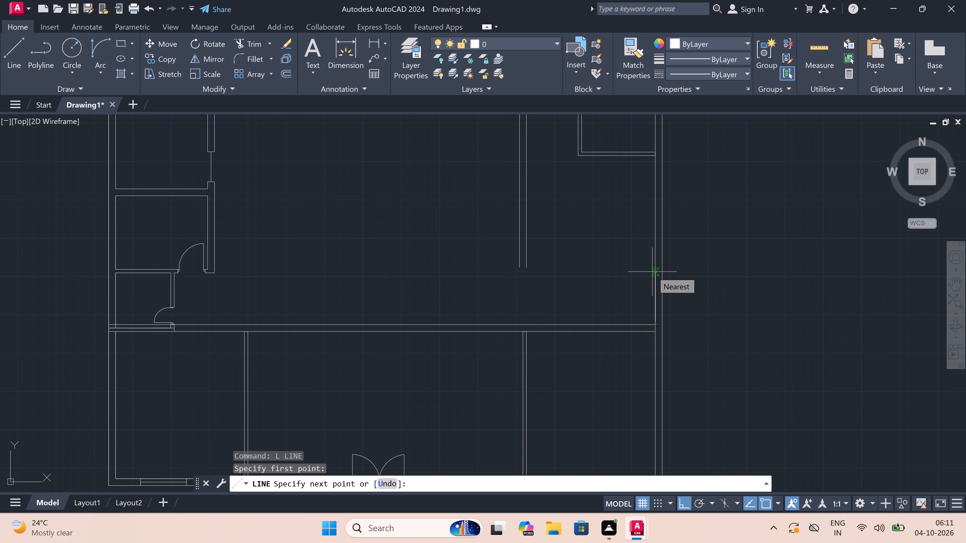
pyautogui.scroll(2, 652, 269)
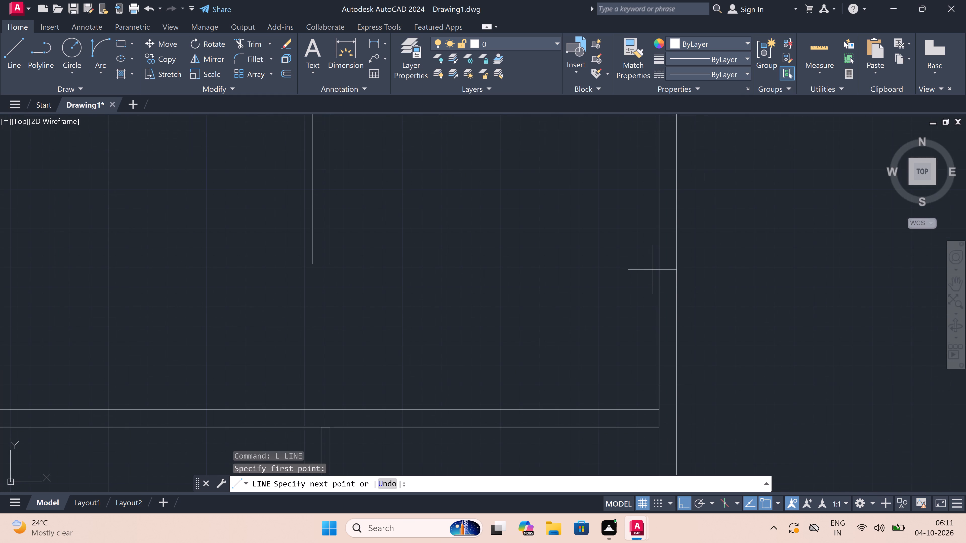
pyautogui.scroll(-2, 651, 269)
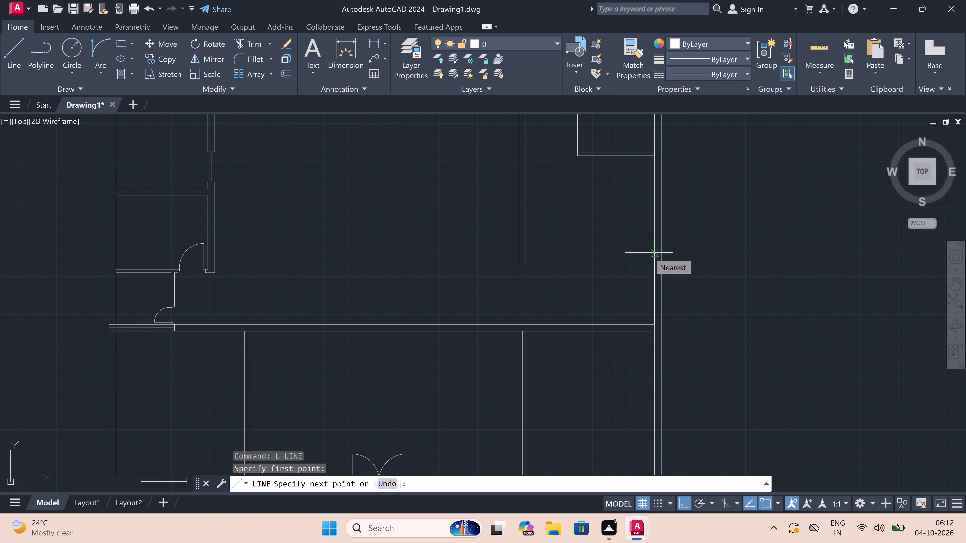
pyautogui.scroll(-1, 649, 253)
pyautogui.scroll(1, 649, 253)
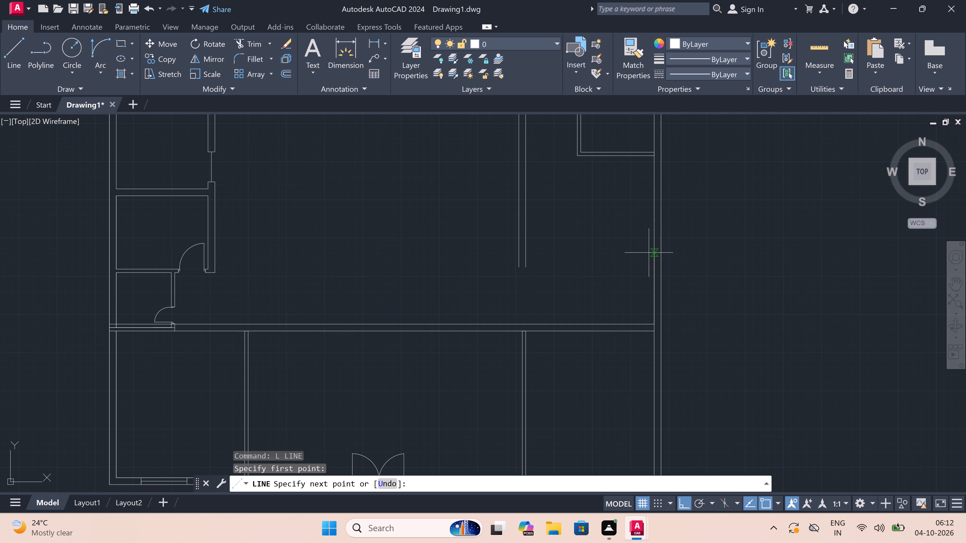
pyautogui.scroll(-1, 649, 253)
pyautogui.scroll(1, 649, 253)
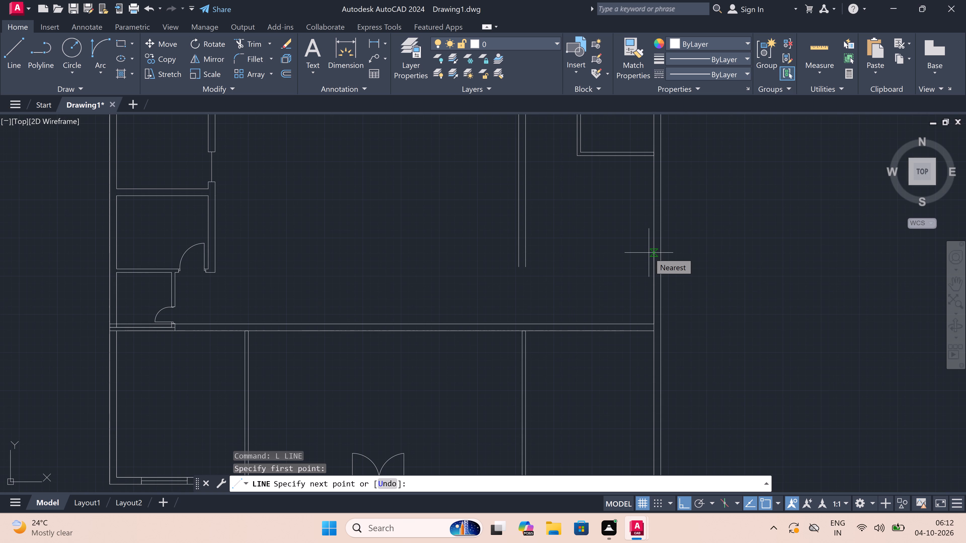
pyautogui.scroll(1, 649, 253)
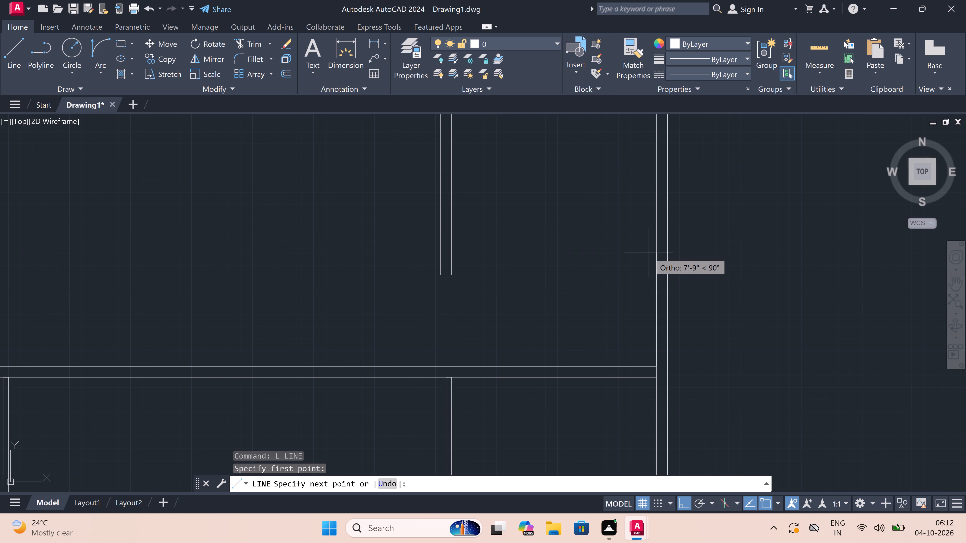
pyautogui.press('6')
pyautogui.write("'")
pyautogui.press('space')
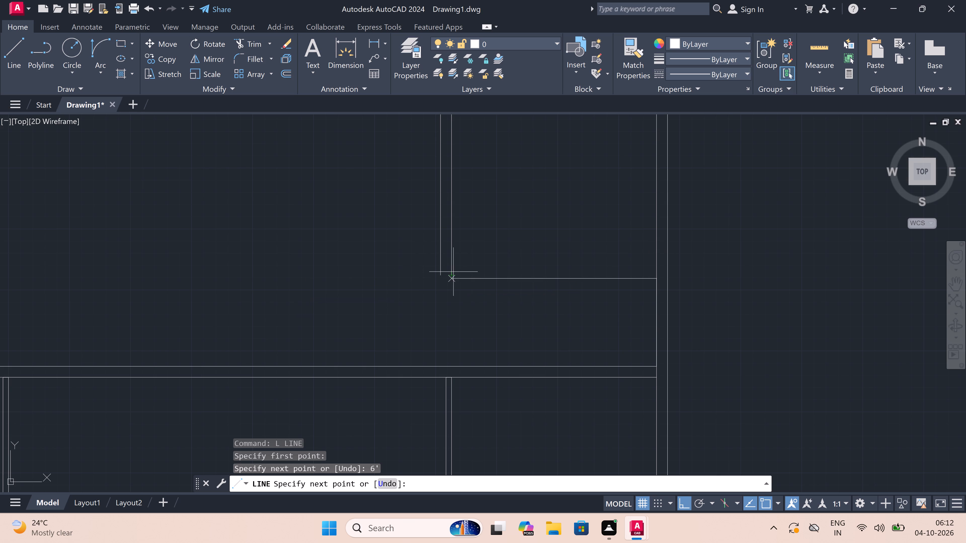
pyautogui.scroll(2, 441, 273)
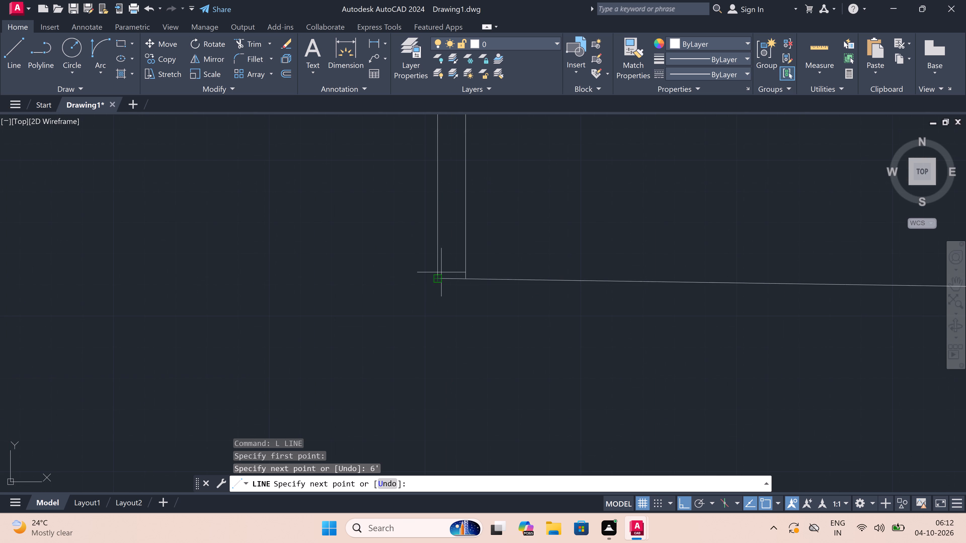
pyautogui.click(395, 280)
pyautogui.press('Escape')
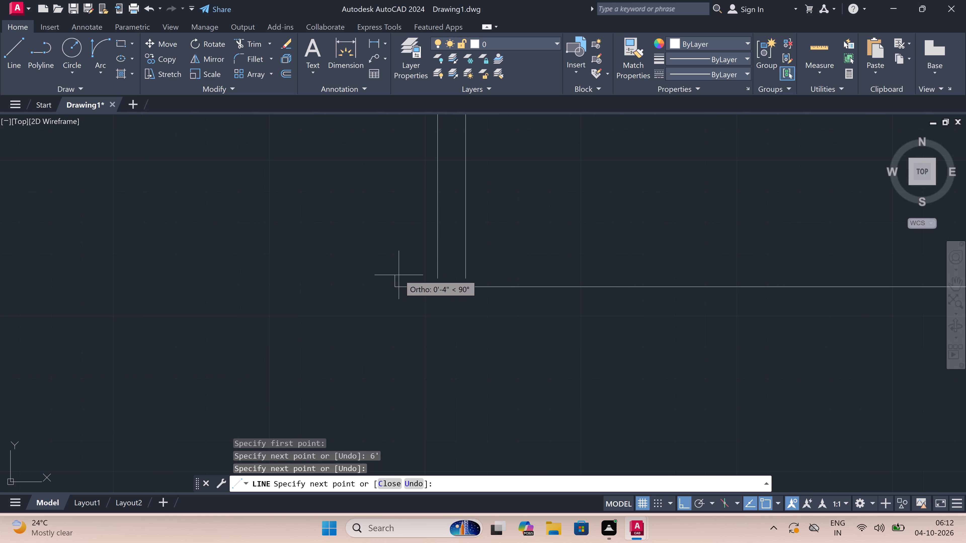
# Extend both faces of the long vertical wall south past the new horizontal line to the cross wall.
pyautogui.press('e')
pyautogui.press('x')
pyautogui.press('space')
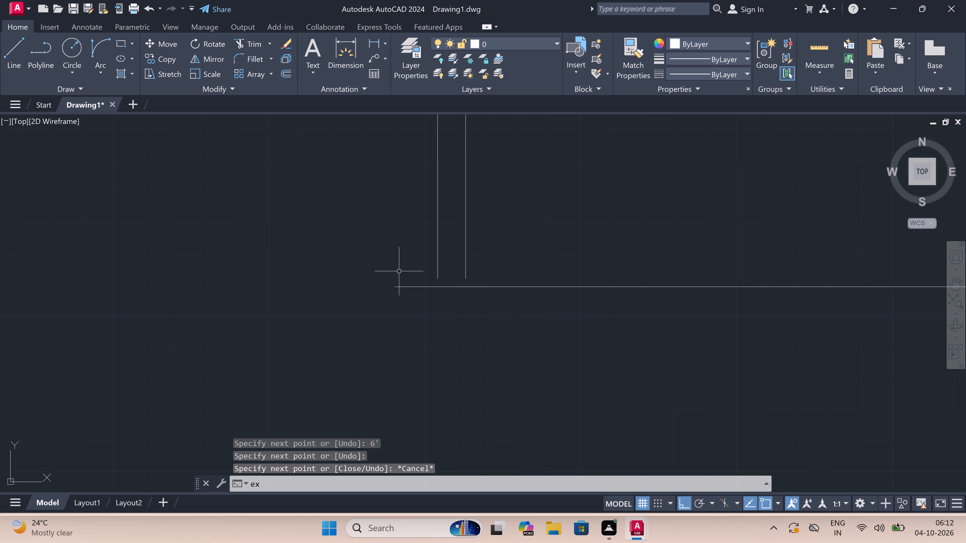
pyautogui.click(392, 238)
pyautogui.click(510, 234)
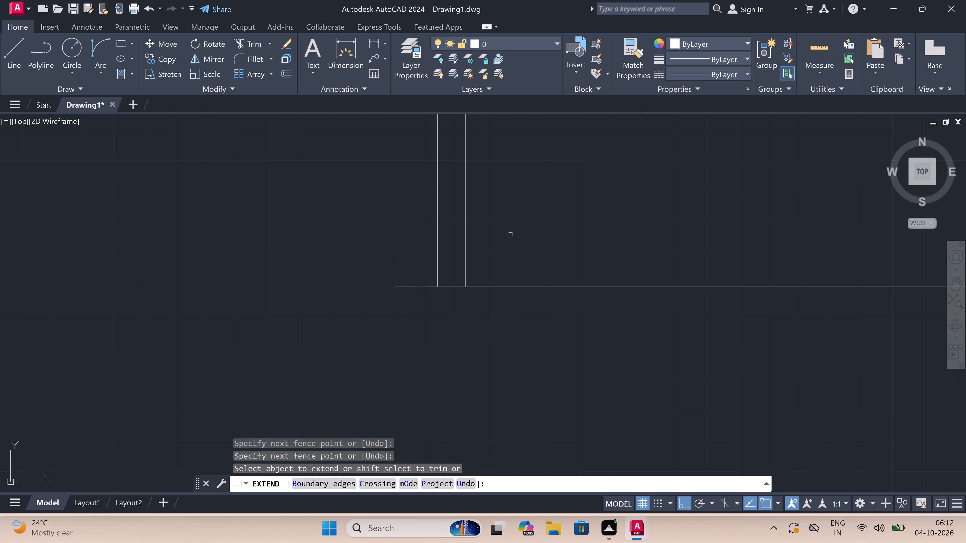
pyautogui.scroll(-3, 510, 234)
pyautogui.click(510, 234)
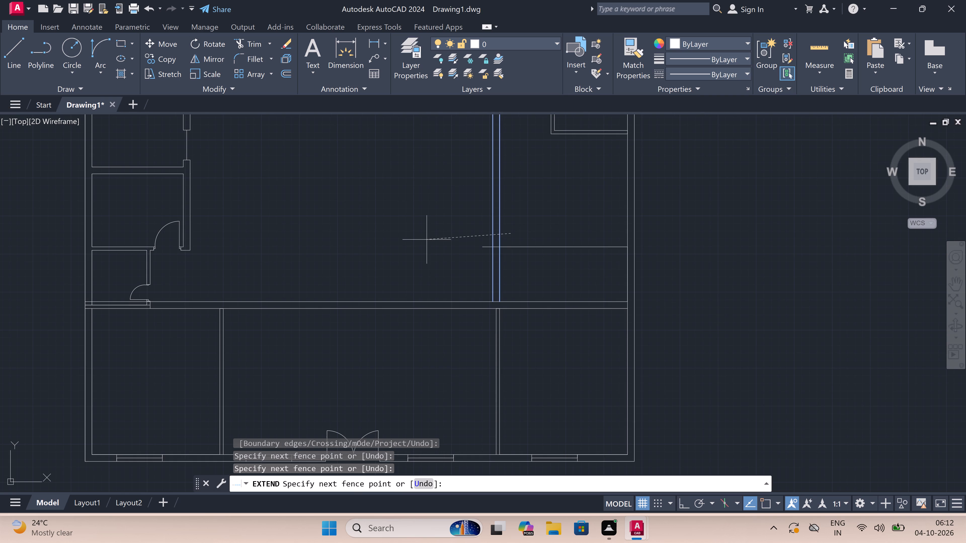
pyautogui.click(427, 240)
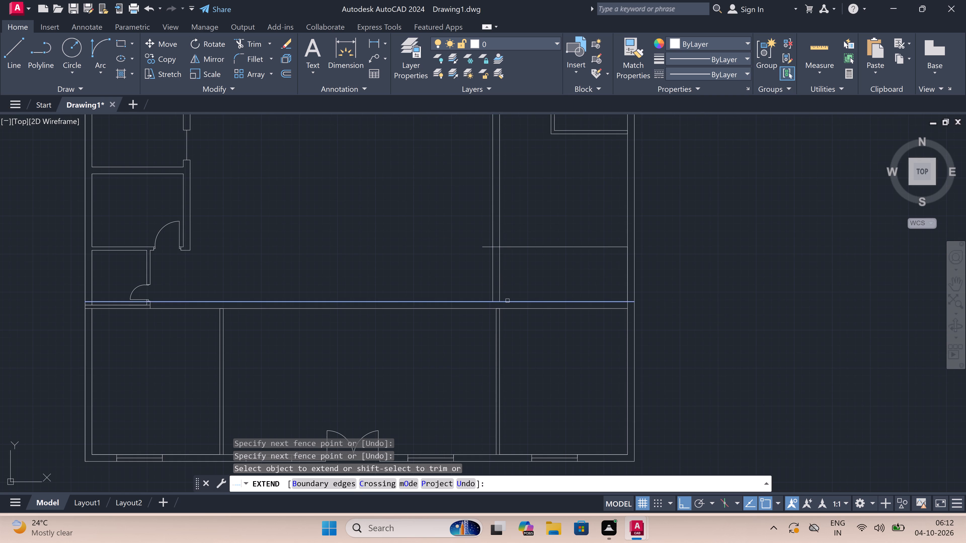
pyautogui.press('Escape')
# Move the eastern partition below the cross wall west along the south wall, placing it just east of the window beside the double door.
pyautogui.scroll(-3, 502, 331)
pyautogui.scroll(2, 486, 361)
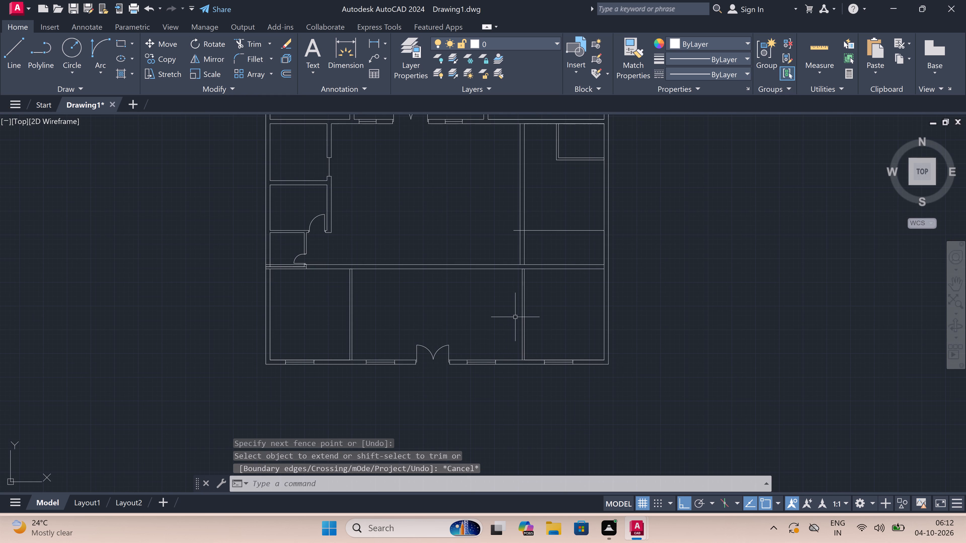
pyautogui.scroll(1, 515, 315)
pyautogui.doubleClick(549, 309)
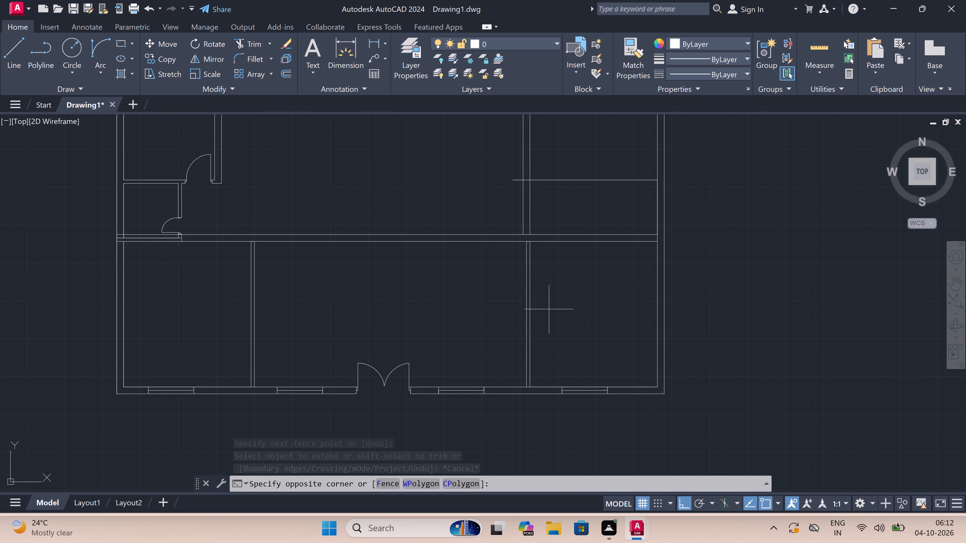
pyautogui.doubleClick(509, 317)
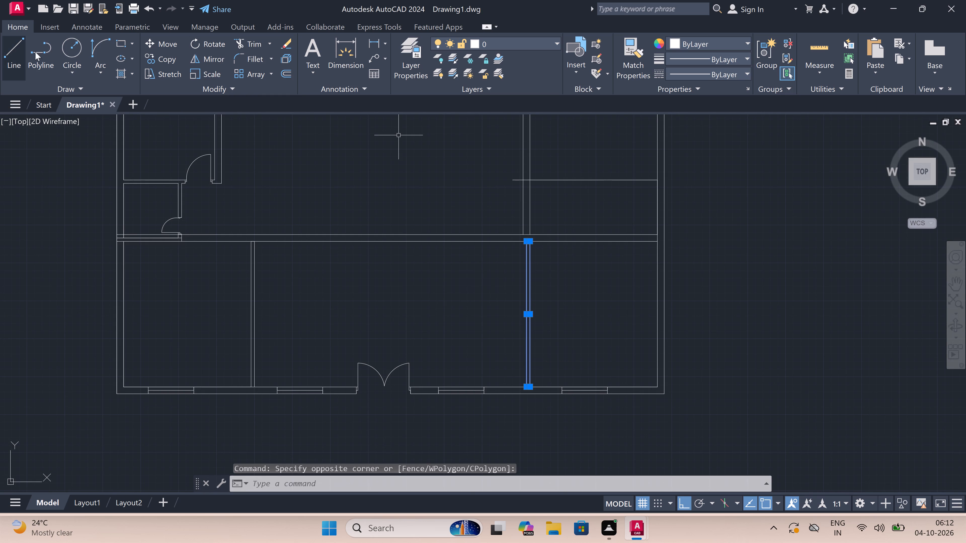
pyautogui.doubleClick(166, 40)
pyautogui.scroll(2, 489, 419)
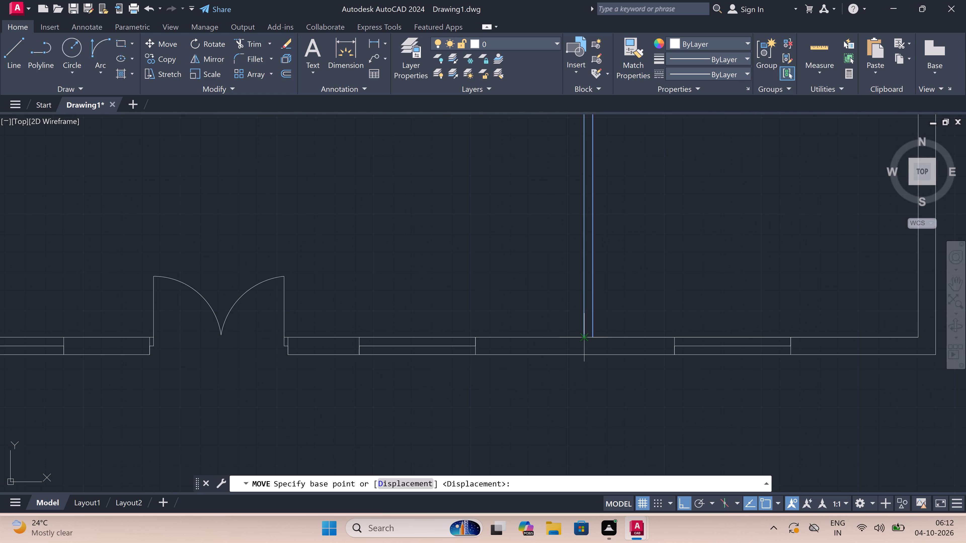
pyautogui.click(584, 337)
pyautogui.scroll(-3, 527, 337)
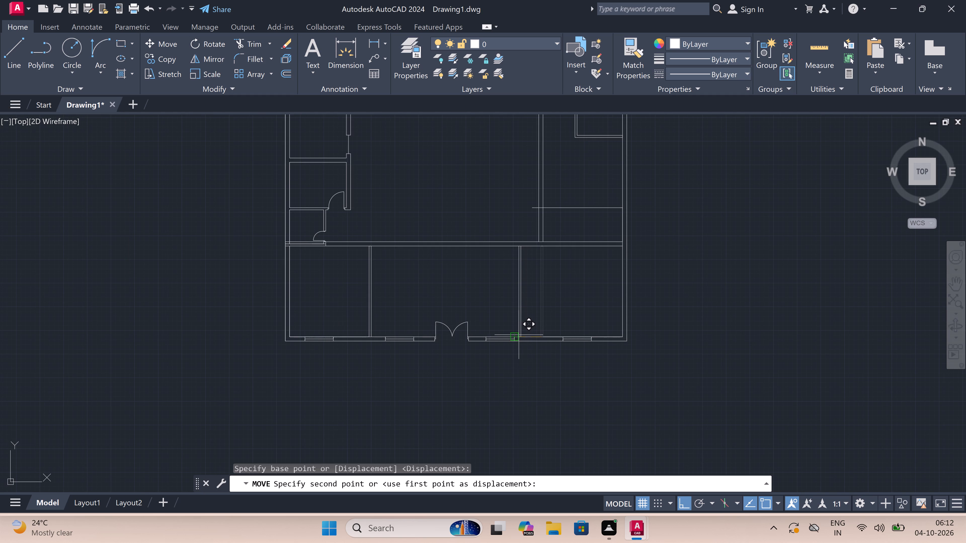
pyautogui.scroll(3, 518, 335)
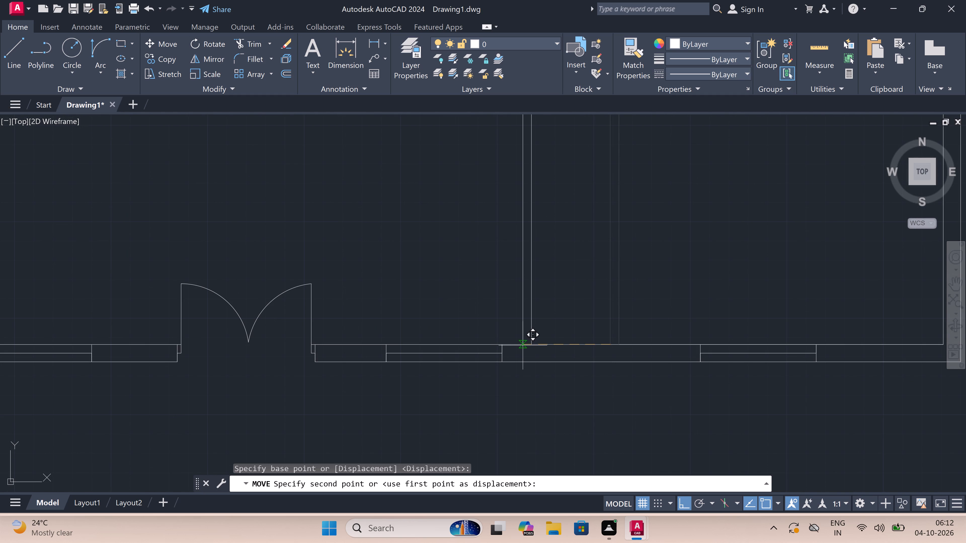
pyautogui.click(524, 345)
pyautogui.scroll(-3, 458, 372)
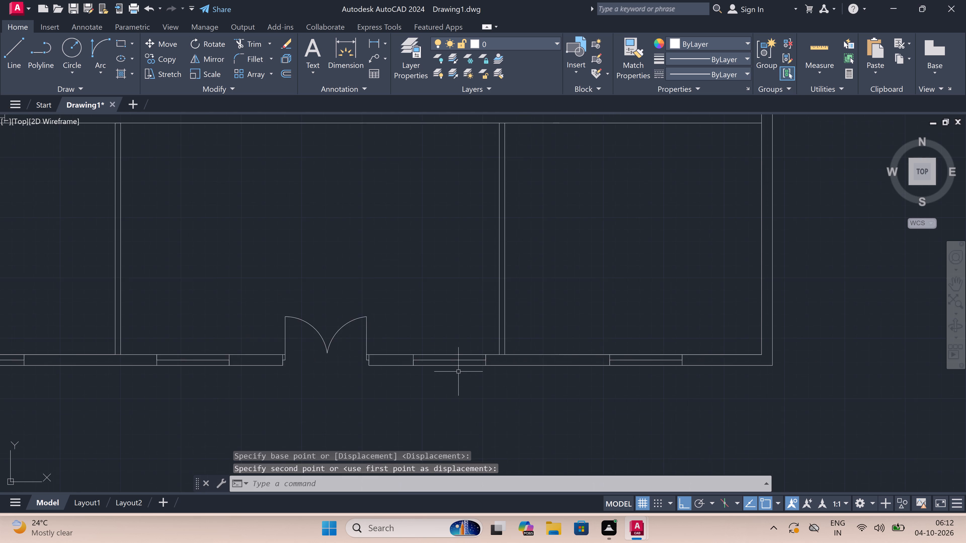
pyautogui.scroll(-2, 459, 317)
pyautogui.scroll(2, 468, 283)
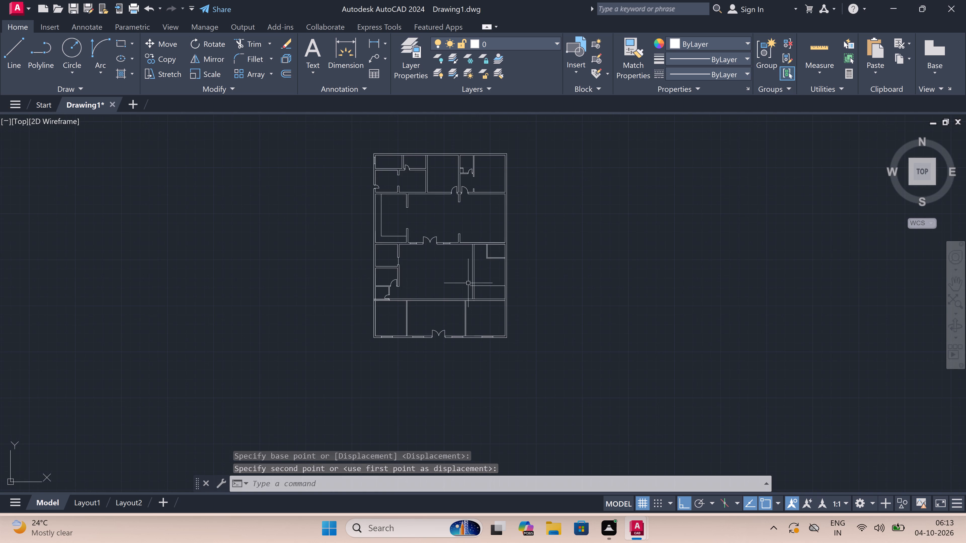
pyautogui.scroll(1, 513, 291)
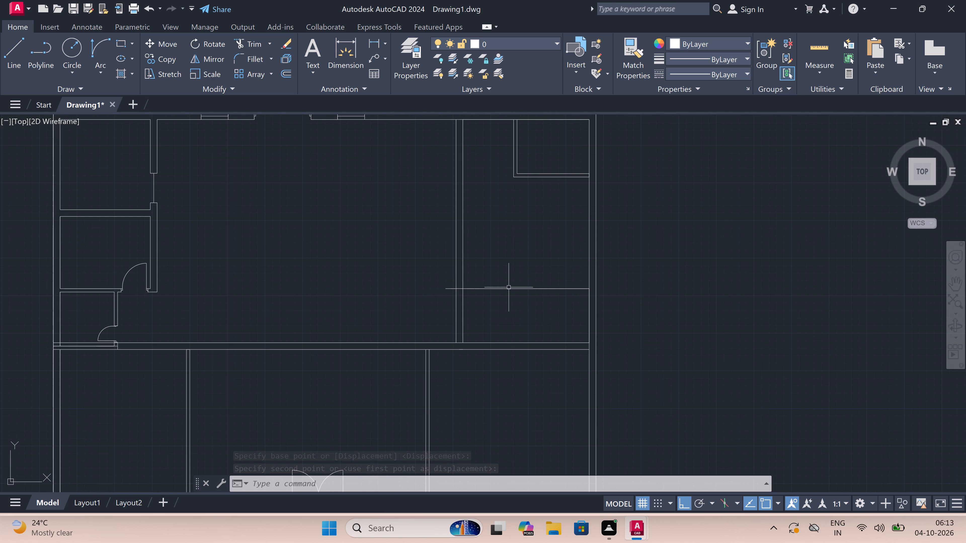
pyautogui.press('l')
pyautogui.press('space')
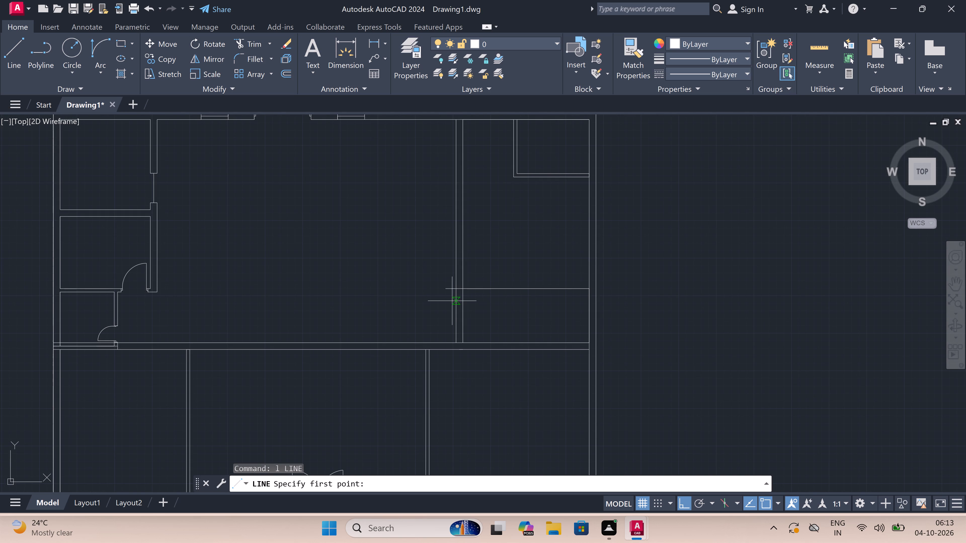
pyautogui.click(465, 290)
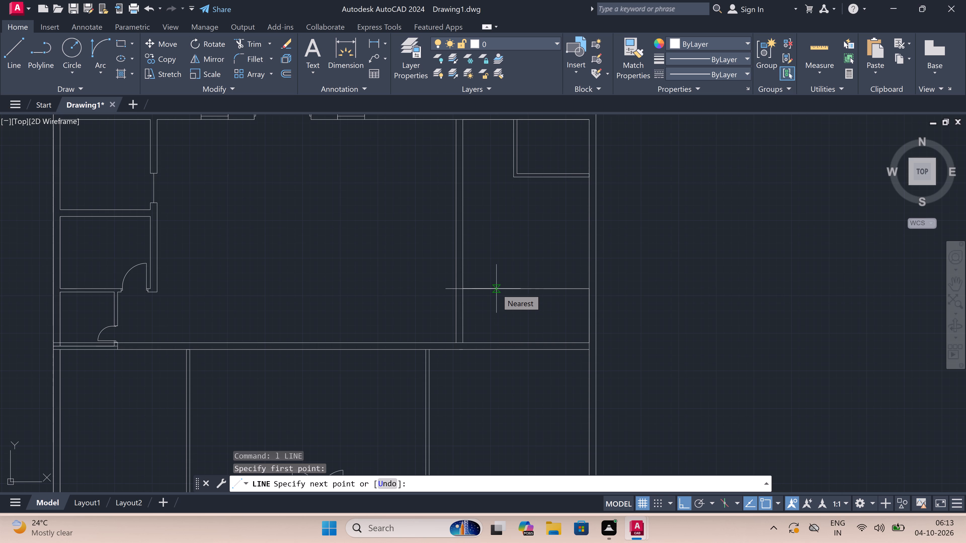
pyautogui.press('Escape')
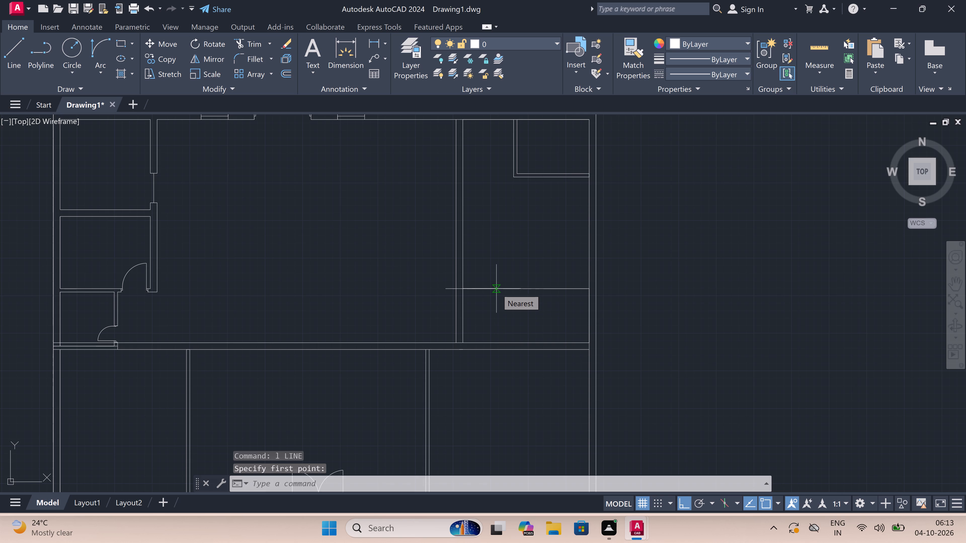
# Draw lines from the east wall 8' plus 2' west along the horizontal line, south to the cross wall, 4.5" east, and back north.
pyautogui.press('space')
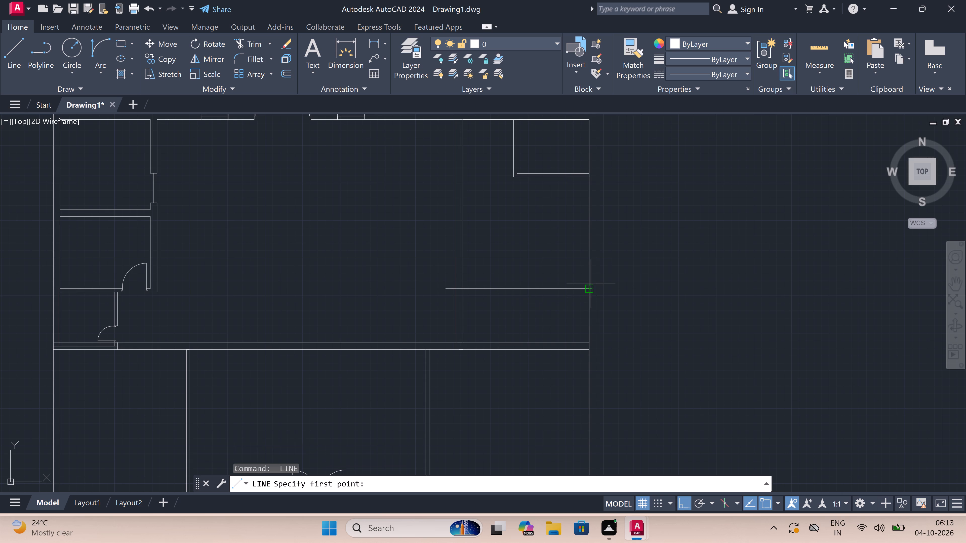
pyautogui.click(586, 292)
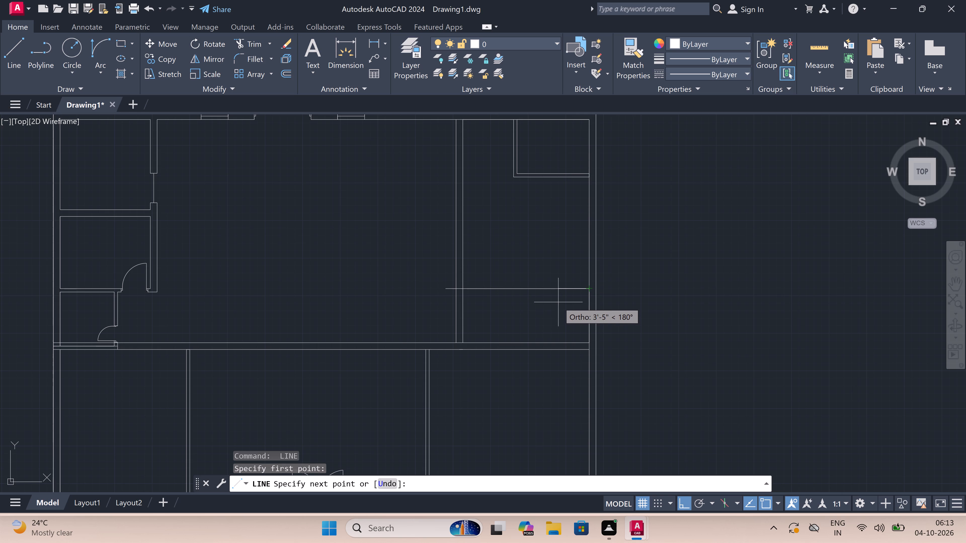
pyautogui.write("8'")
pyautogui.press('space')
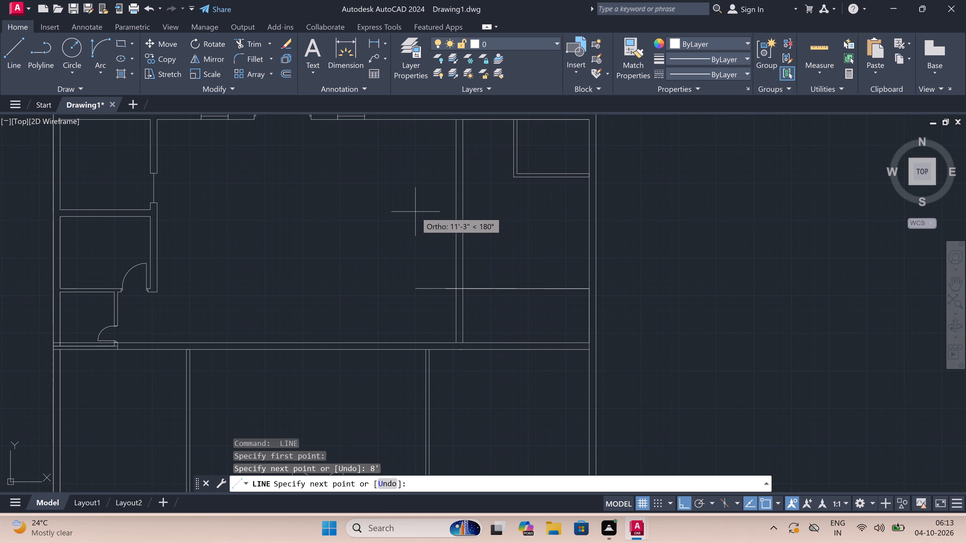
pyautogui.write("2'")
pyautogui.press('space')
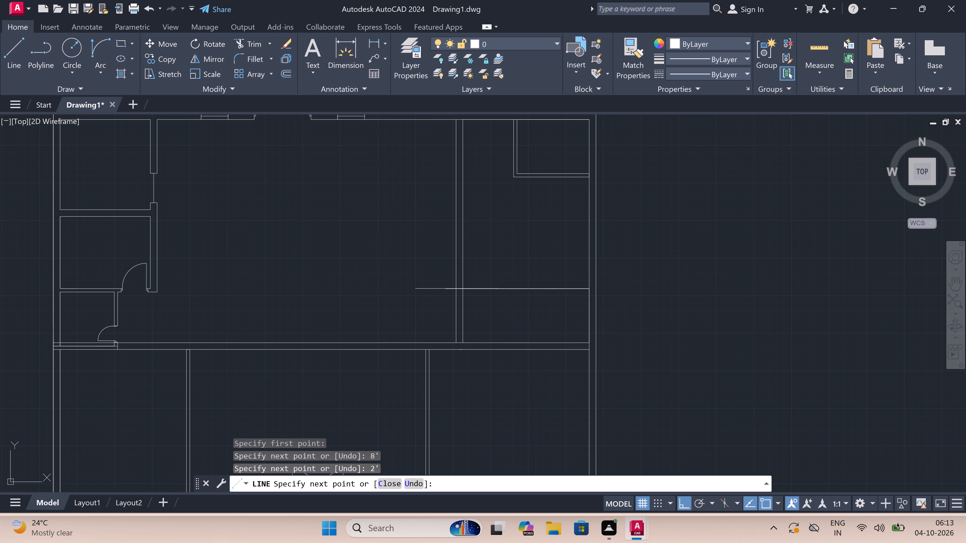
pyautogui.click(497, 344)
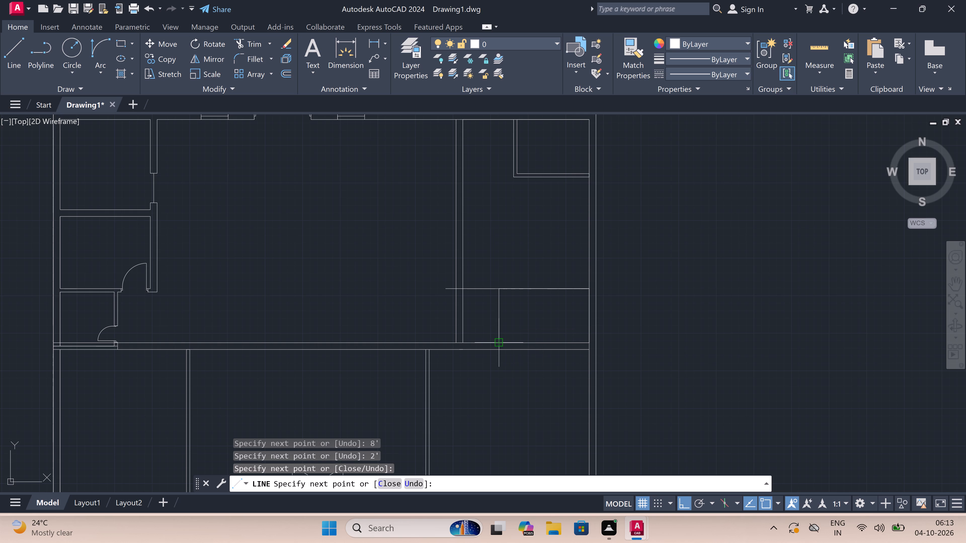
pyautogui.scroll(2, 509, 343)
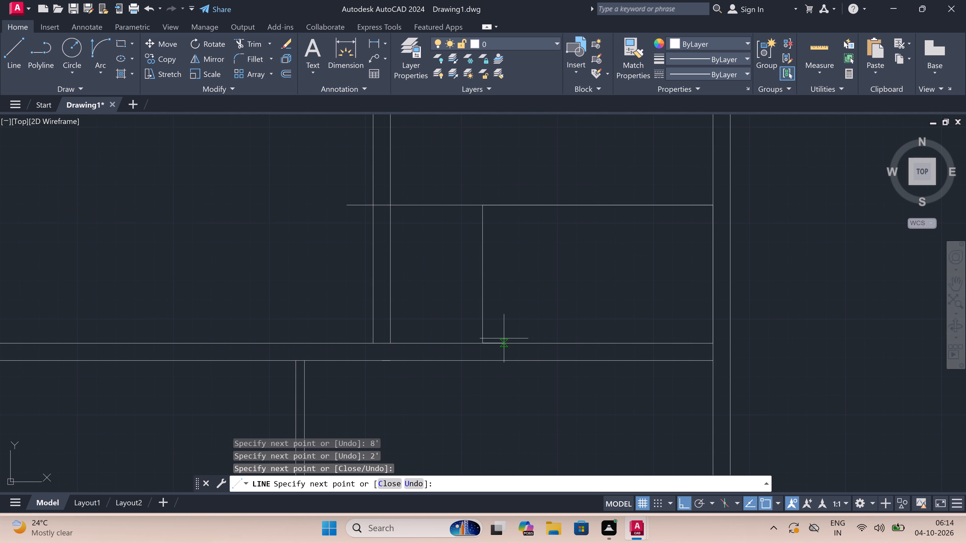
pyautogui.write('4.5"')
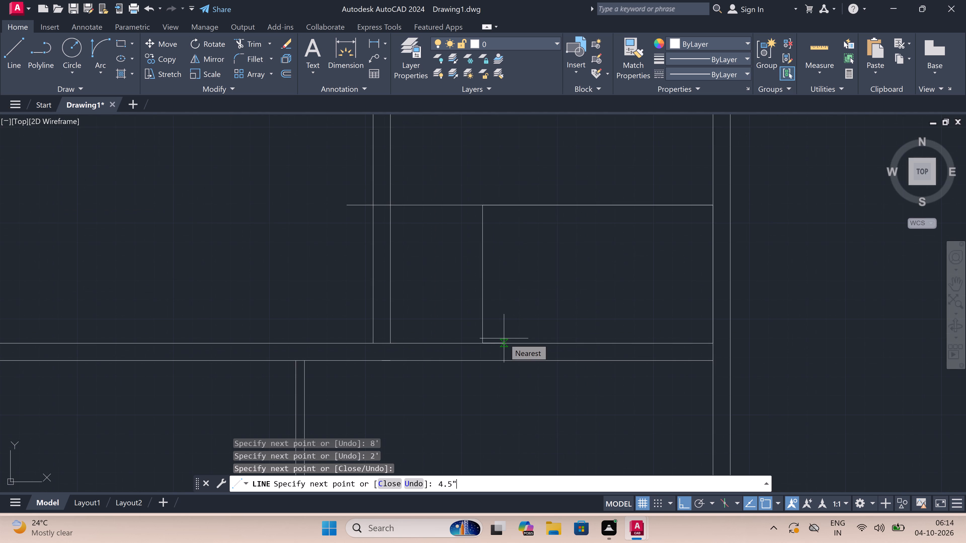
pyautogui.press('space')
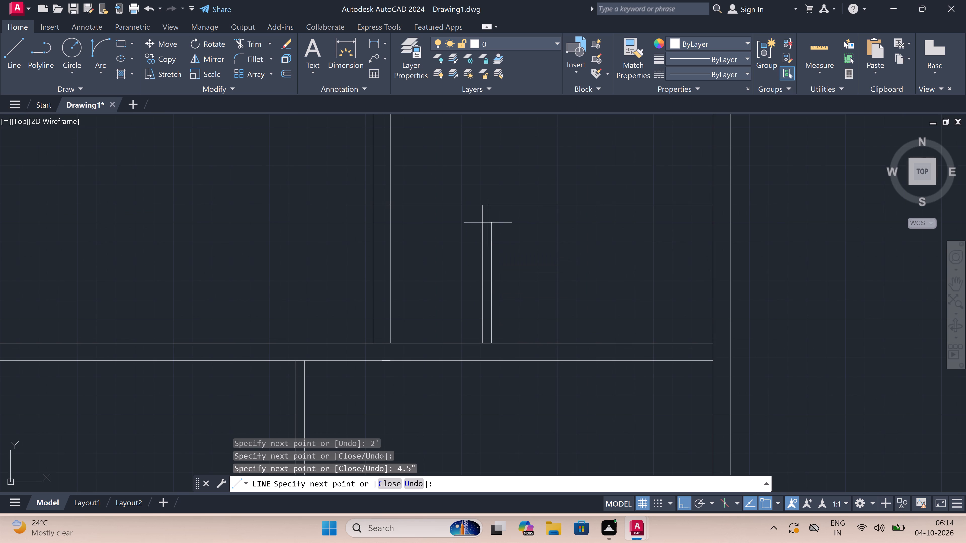
pyautogui.scroll(3, 492, 202)
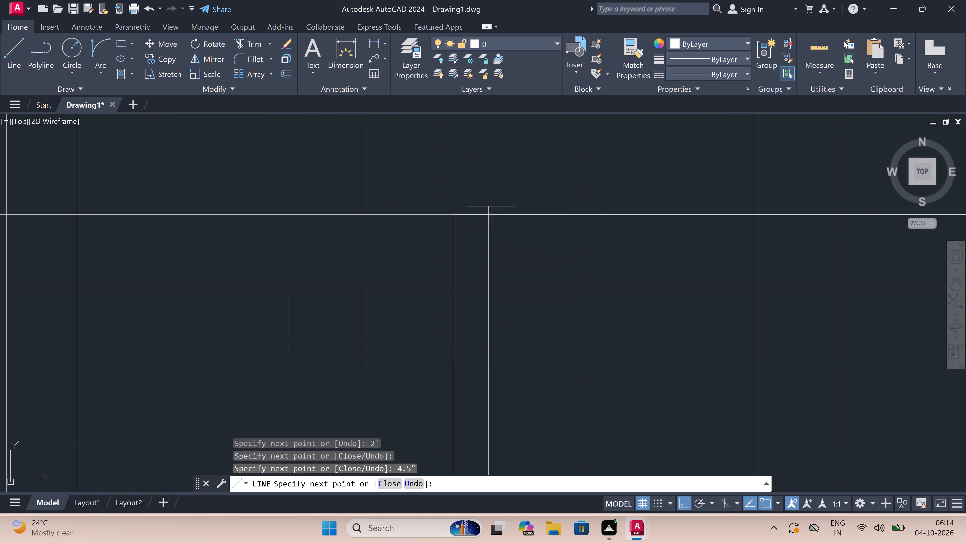
pyautogui.click(488, 212)
pyautogui.press('Escape')
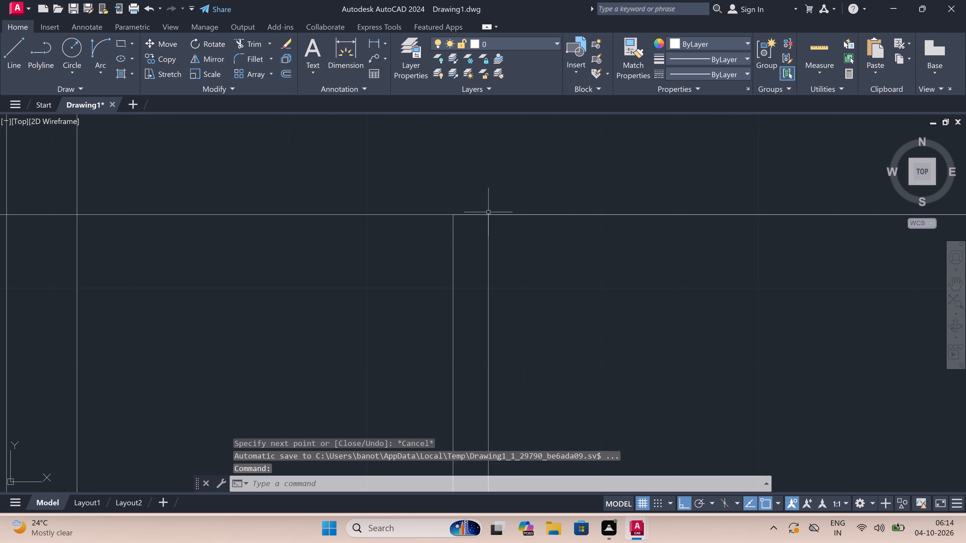
# Trim the horizontal line where it crosses the long vertical wall and remove its stub west of that wall.
pyautogui.write('tr')
pyautogui.press('space')
pyautogui.scroll(-3, 488, 212)
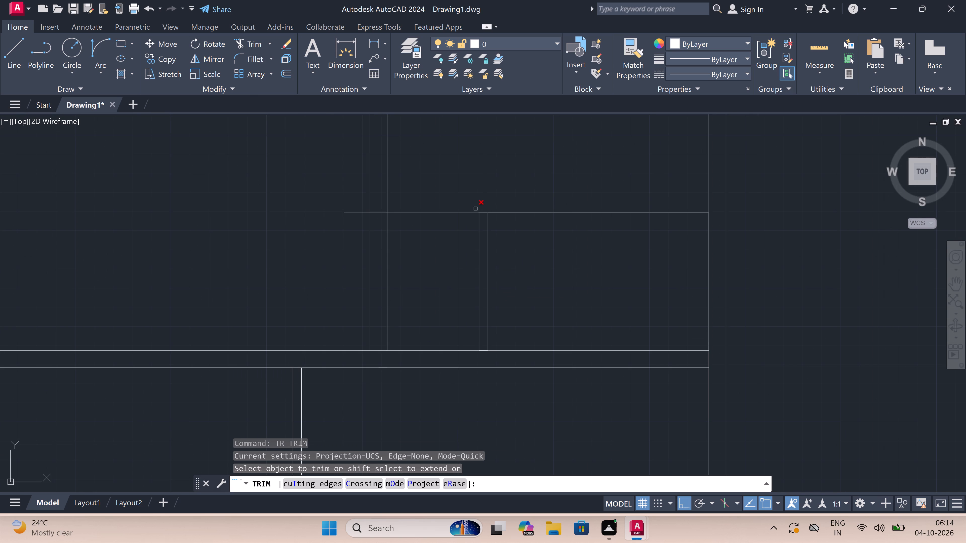
pyautogui.scroll(1, 392, 213)
pyautogui.doubleClick(370, 223)
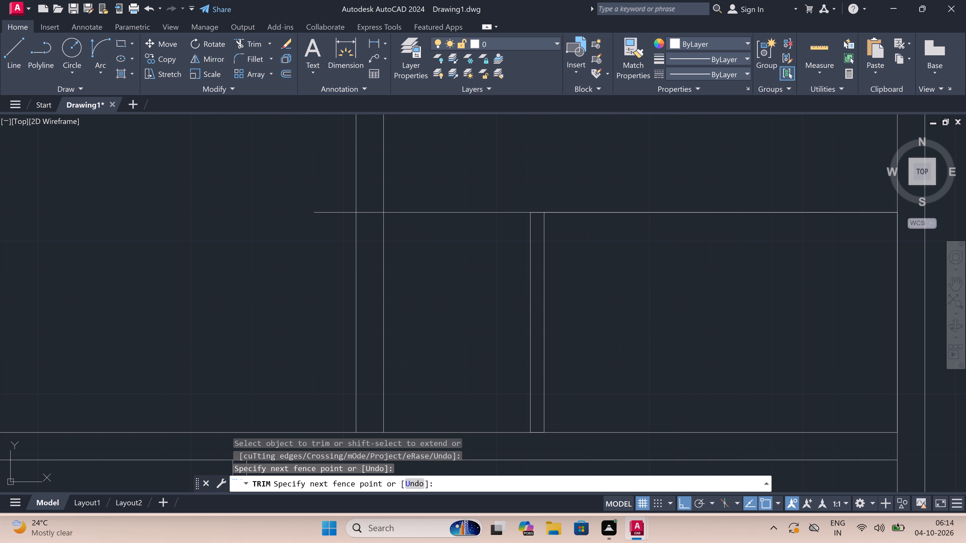
pyautogui.click(366, 200)
pyautogui.moveTo(337, 206); pyautogui.dragTo(337, 209)
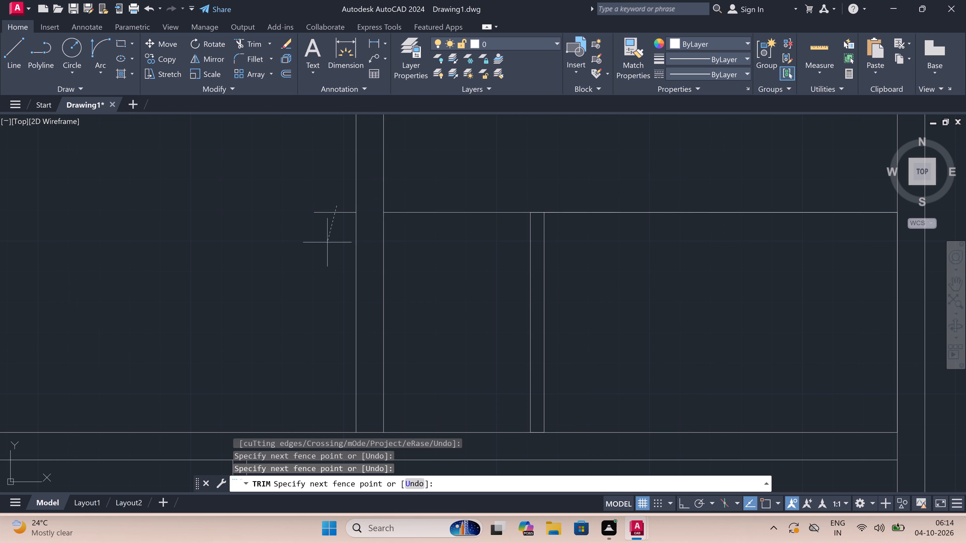
pyautogui.click(327, 245)
pyautogui.scroll(-2, 327, 244)
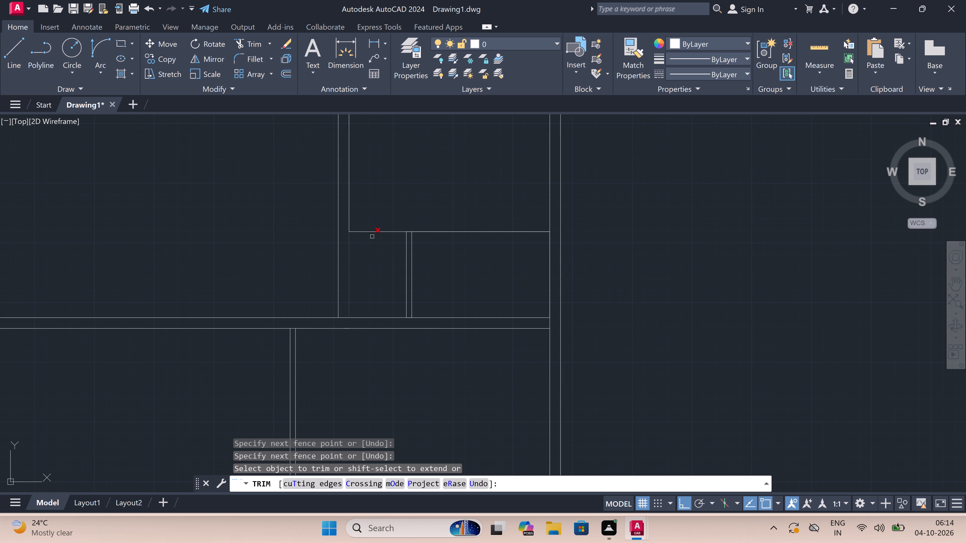
pyautogui.press('Escape')
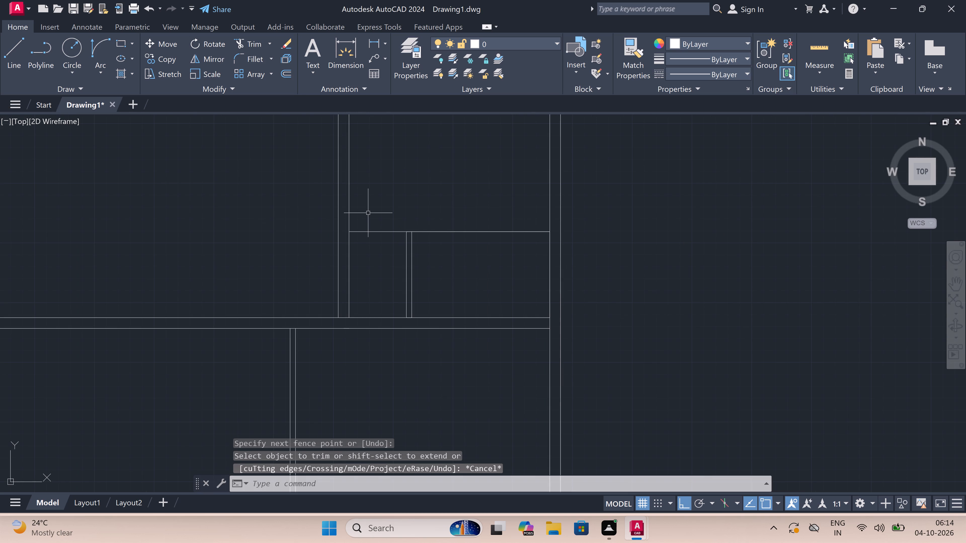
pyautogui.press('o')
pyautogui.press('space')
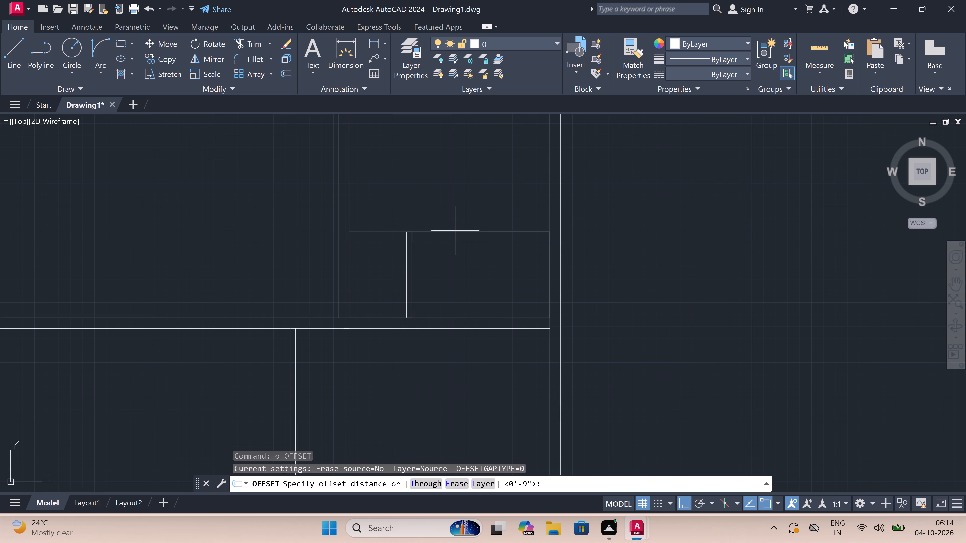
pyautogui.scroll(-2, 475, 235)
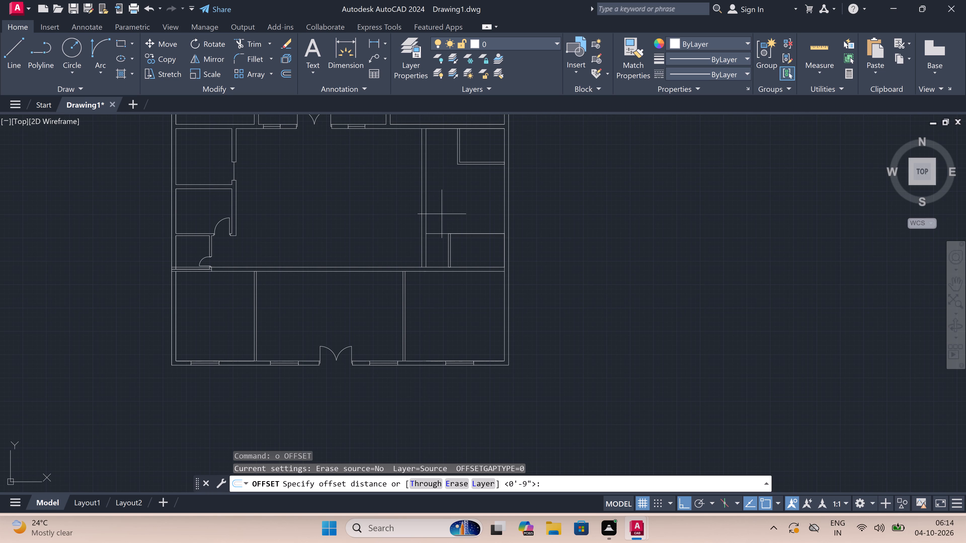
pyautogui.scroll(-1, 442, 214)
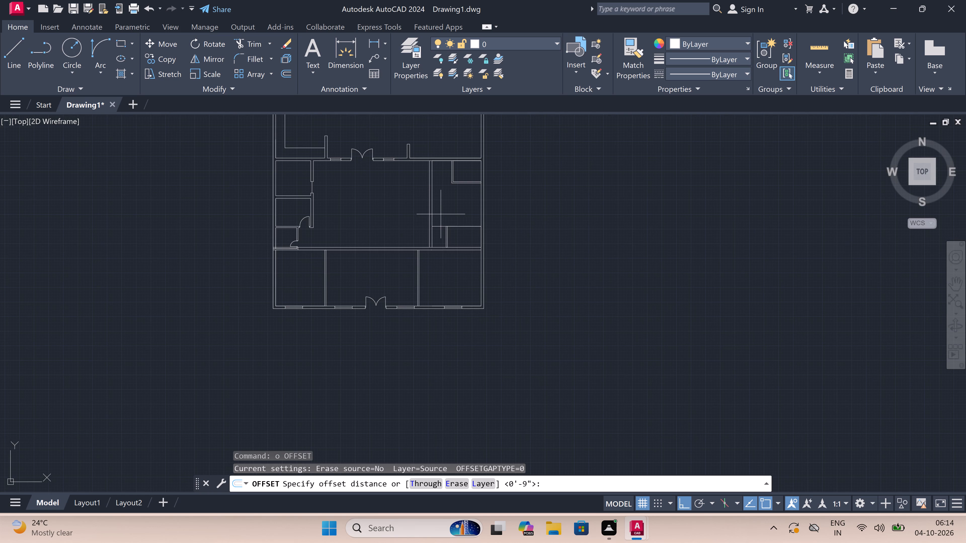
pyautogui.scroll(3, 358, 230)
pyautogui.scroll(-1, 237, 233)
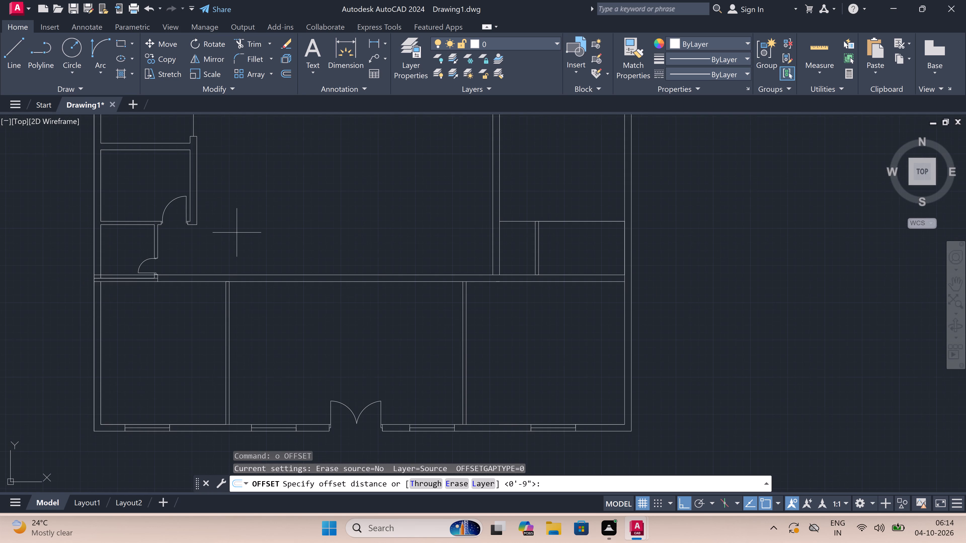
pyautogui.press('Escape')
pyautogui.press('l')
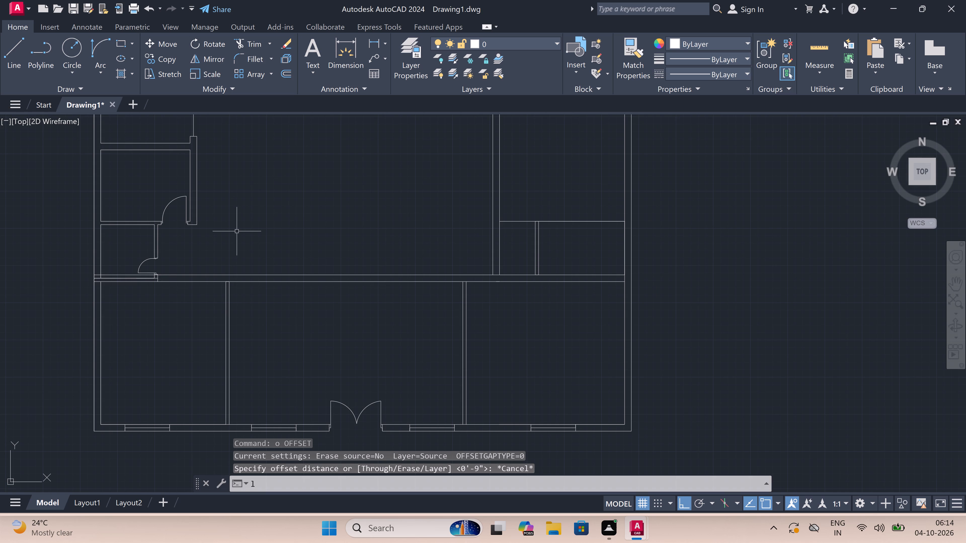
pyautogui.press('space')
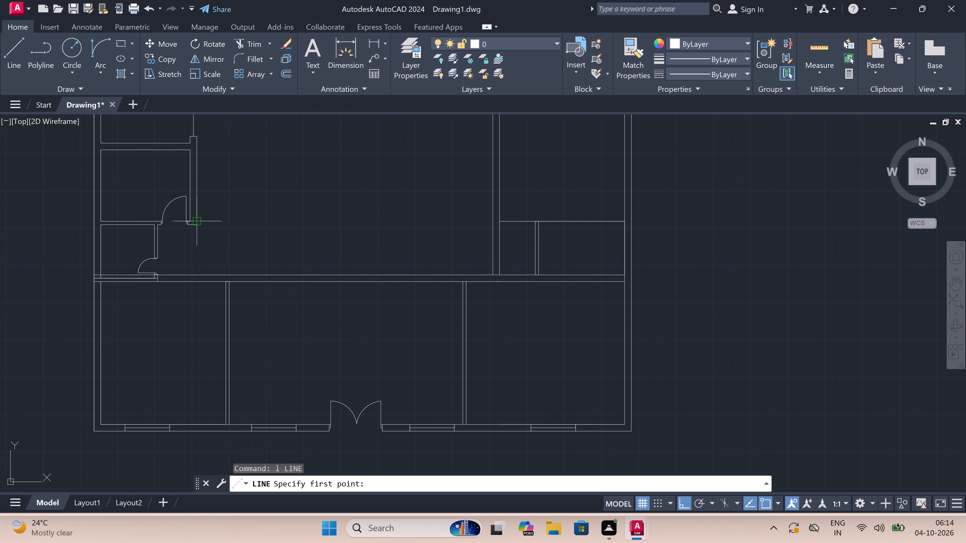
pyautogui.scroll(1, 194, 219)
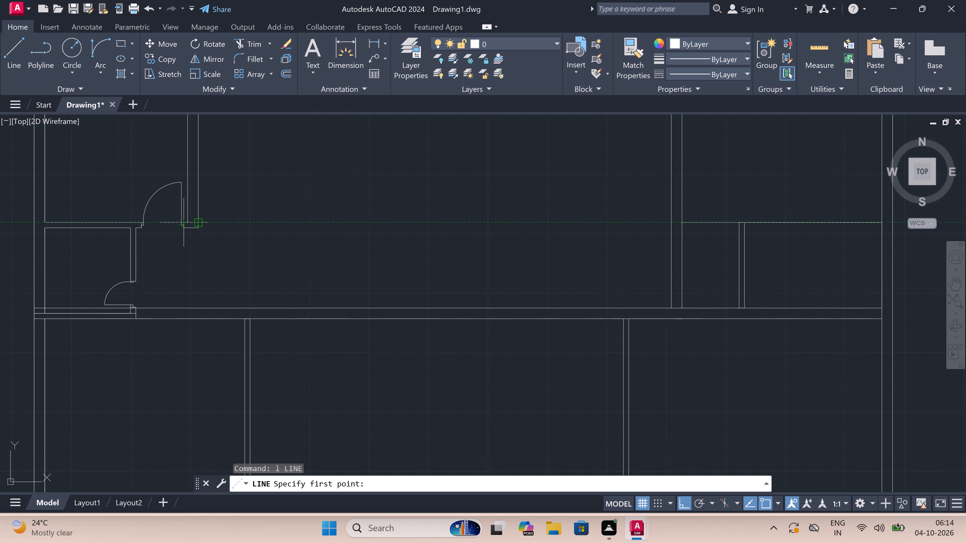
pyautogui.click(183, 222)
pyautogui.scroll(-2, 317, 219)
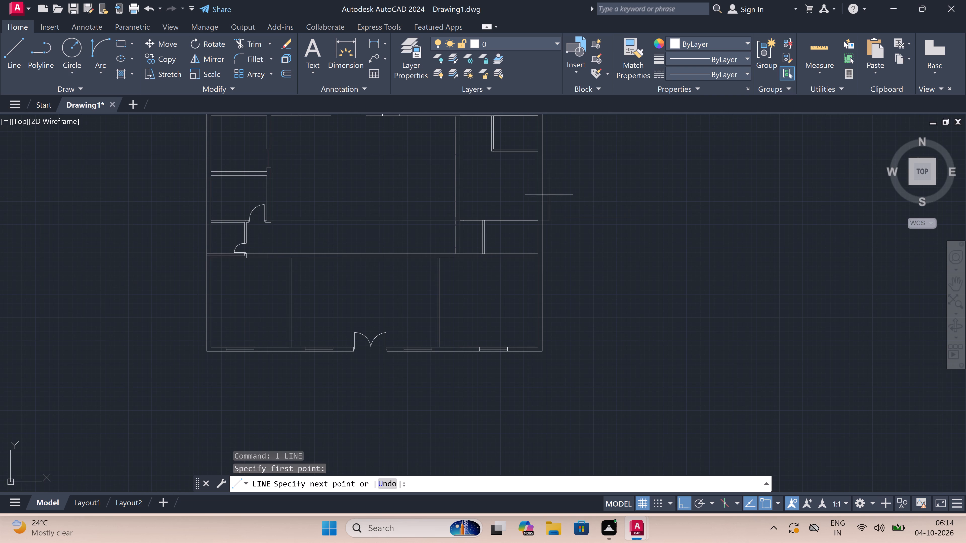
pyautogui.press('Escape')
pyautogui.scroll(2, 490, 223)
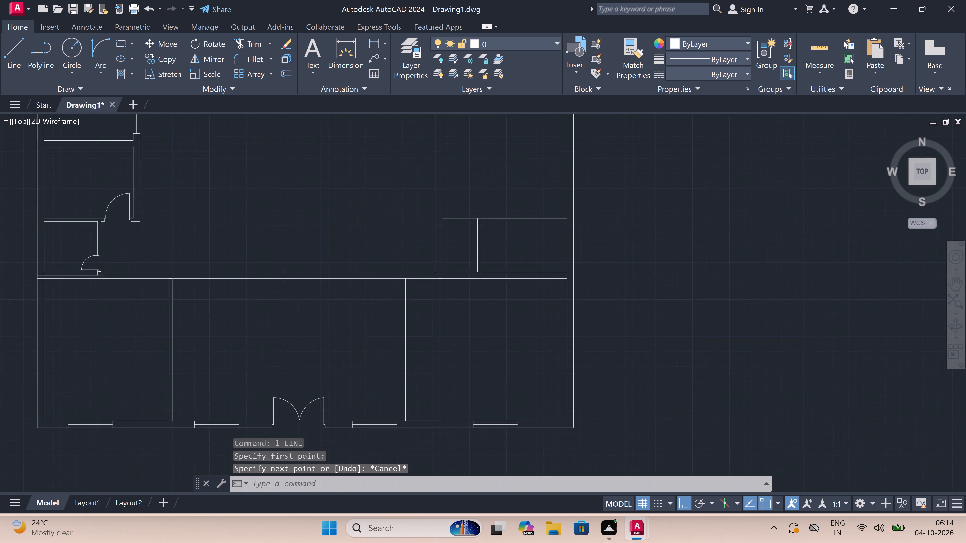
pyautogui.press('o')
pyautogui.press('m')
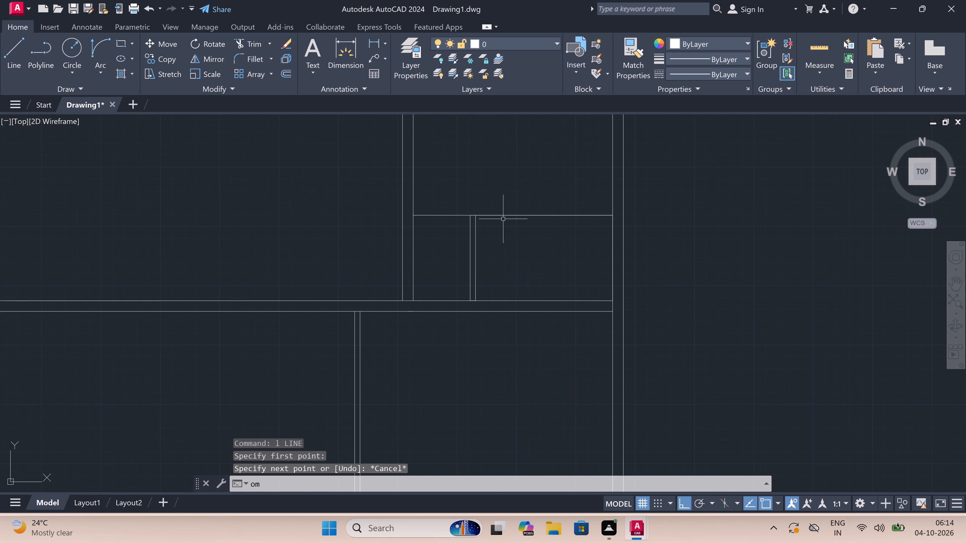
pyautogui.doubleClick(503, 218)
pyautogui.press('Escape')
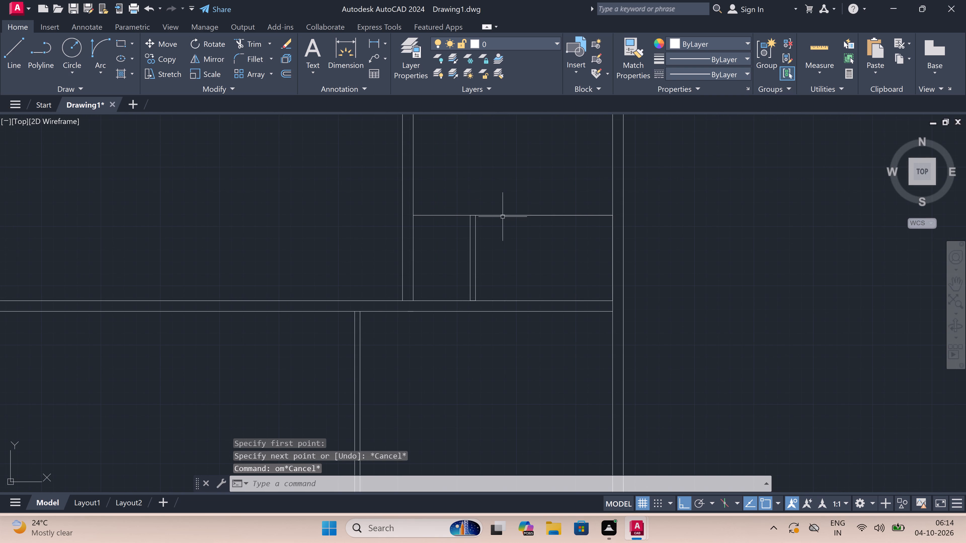
# Offset both overlapping horizontal lines above the new partition 4.5" south to form the room's north wall.
pyautogui.press('o')
pyautogui.press('space')
pyautogui.click(523, 214)
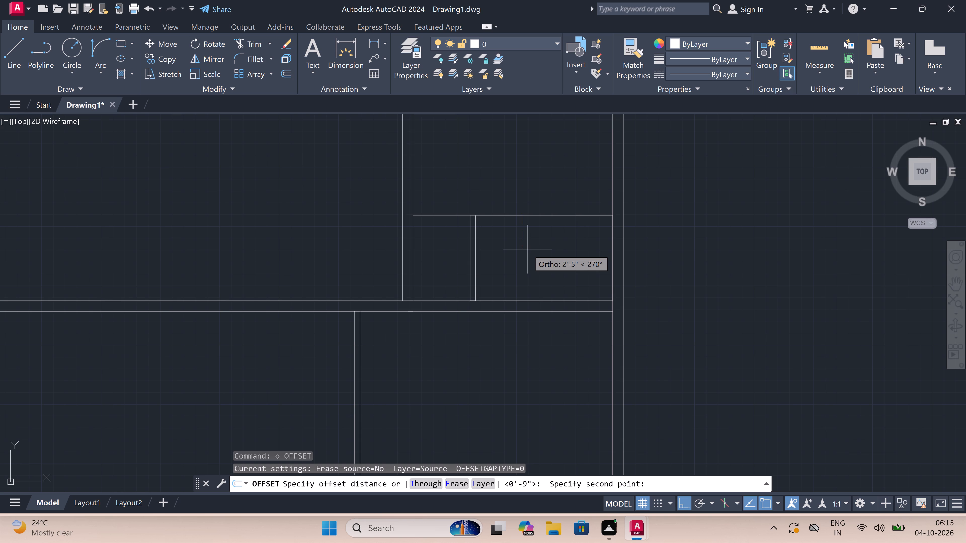
pyautogui.write('4.5"')
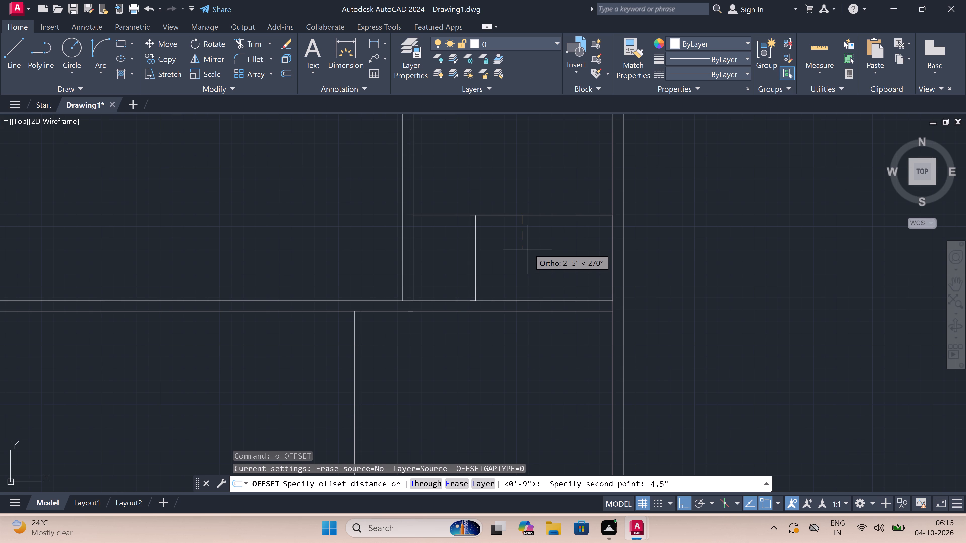
pyautogui.press('space')
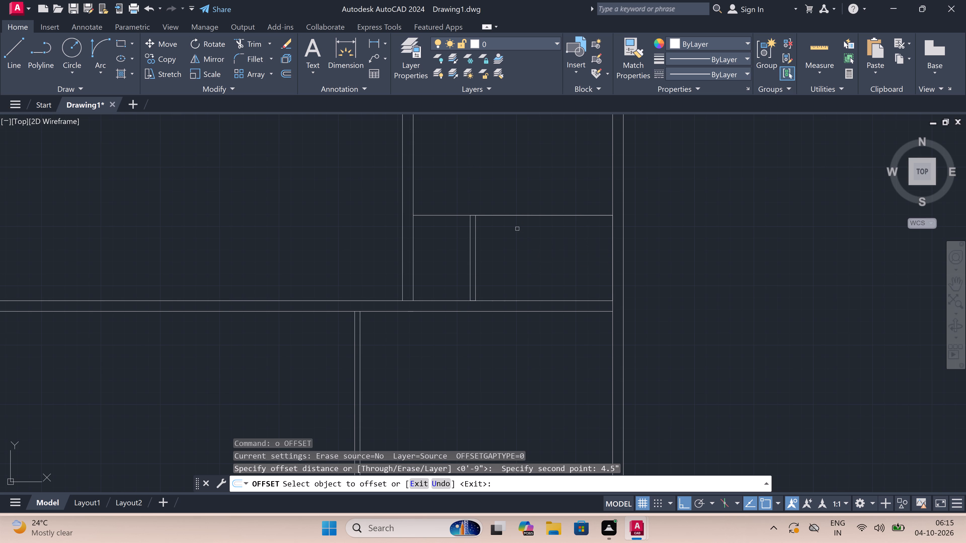
pyautogui.tripleClick(507, 215)
pyautogui.click(507, 240)
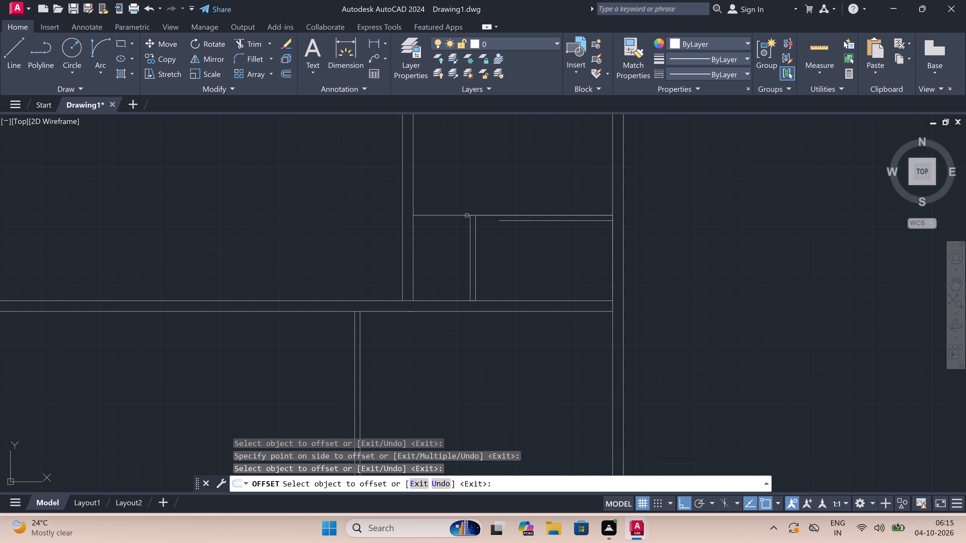
pyautogui.moveTo(456, 215); pyautogui.dragTo(454, 222)
pyautogui.click(454, 237)
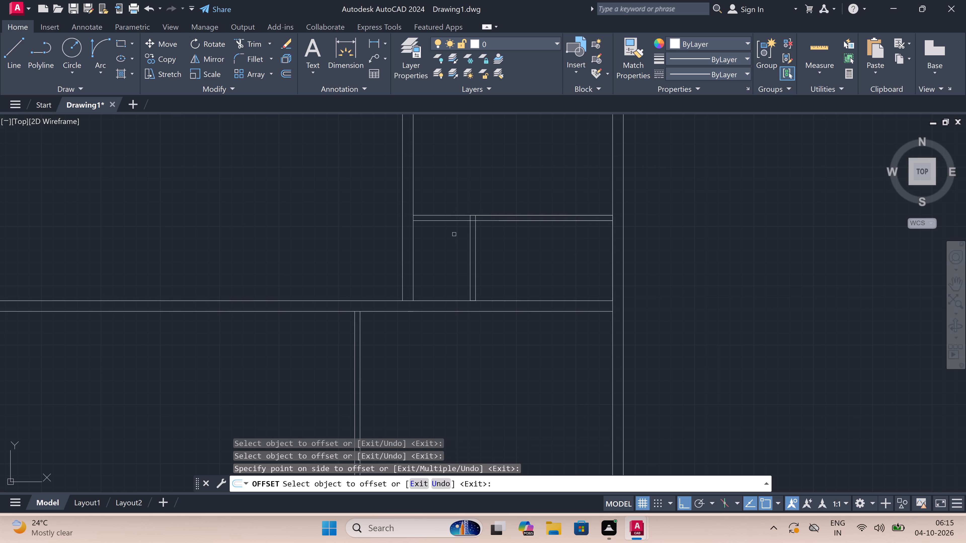
pyautogui.press('Escape')
# Trim the overlapping lines where the 4.5" partition meets the small room's north wall to form a clean T-junction.
pyautogui.press('t')
pyautogui.press('r')
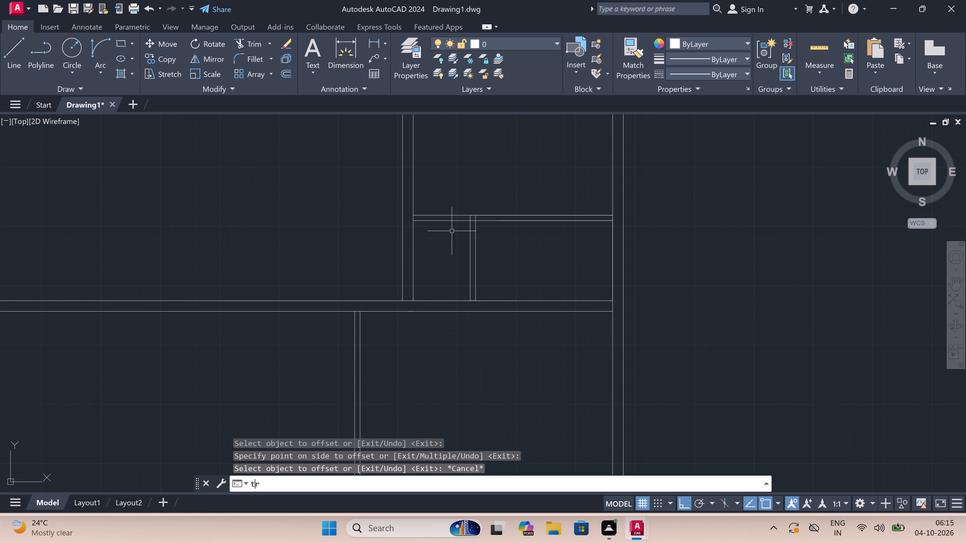
pyautogui.press('space')
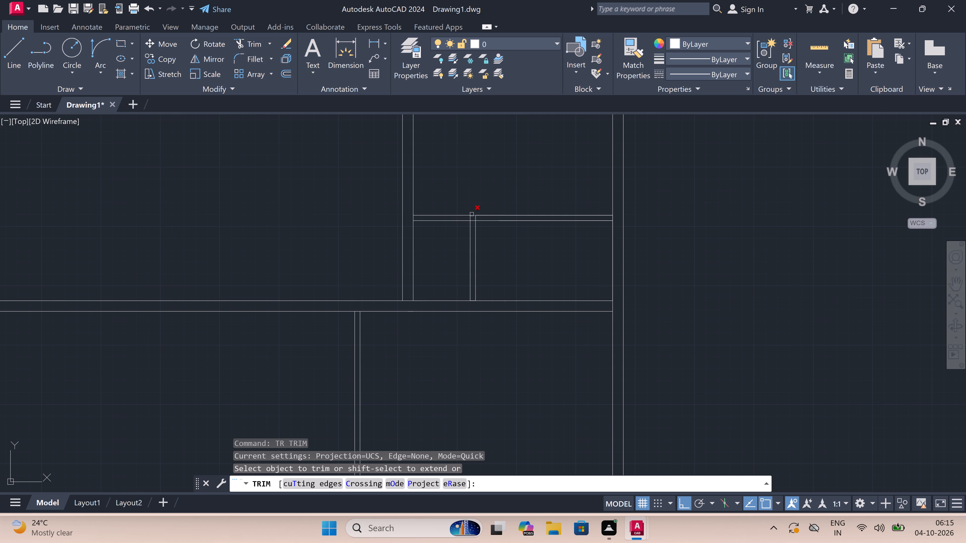
pyautogui.scroll(4, 471, 220)
pyautogui.click(438, 203)
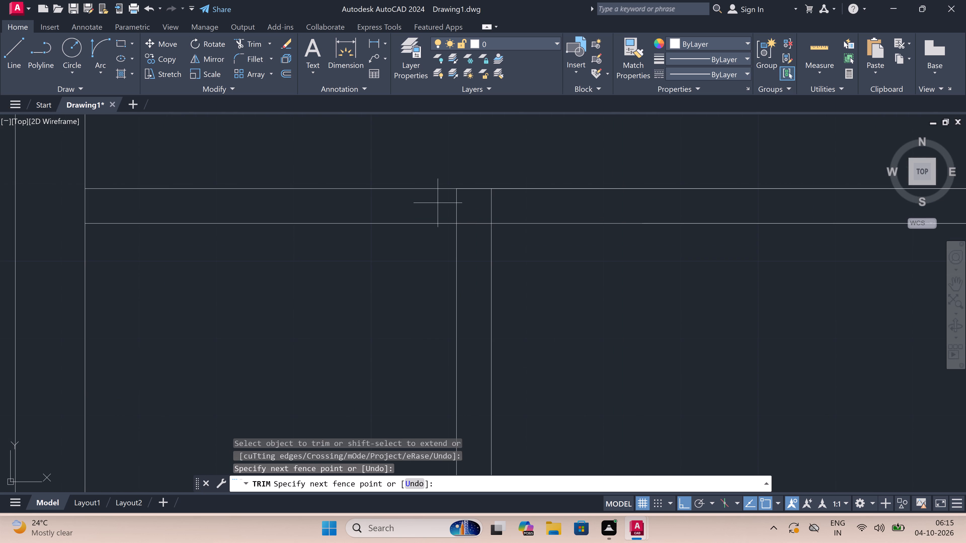
pyautogui.click(529, 205)
pyautogui.scroll(2, 483, 209)
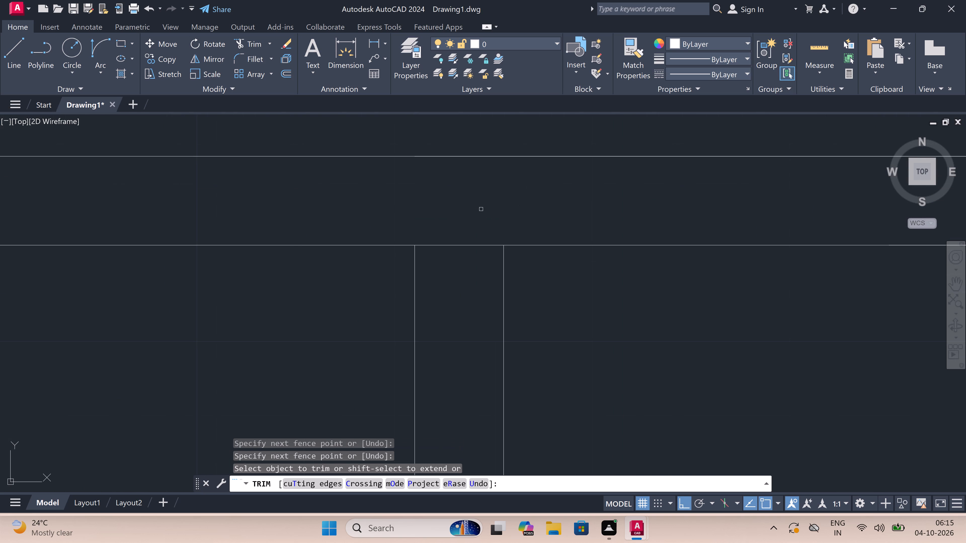
pyautogui.click(460, 207)
pyautogui.click(457, 308)
pyautogui.scroll(-6, 451, 256)
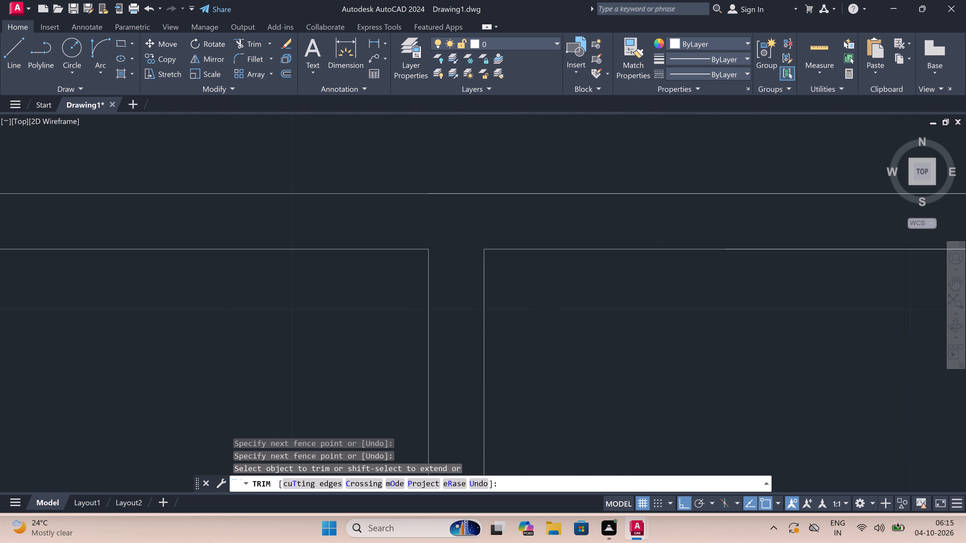
pyautogui.scroll(-2, 451, 256)
pyautogui.scroll(2, 479, 284)
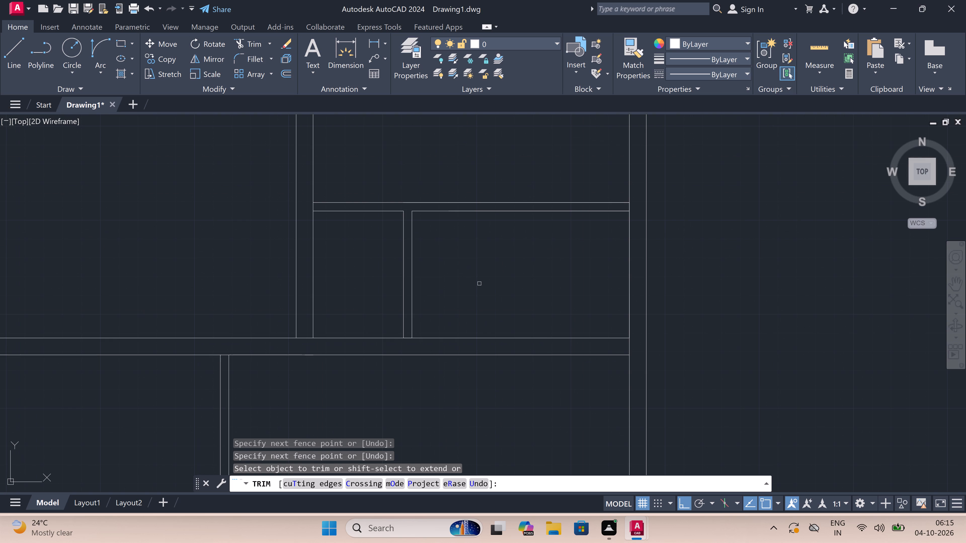
pyautogui.press('Escape')
# Draw two short lines across the cross wall, east of the small partition, to mark the sides of an opening.
pyautogui.scroll(-3, 478, 282)
pyautogui.scroll(2, 517, 288)
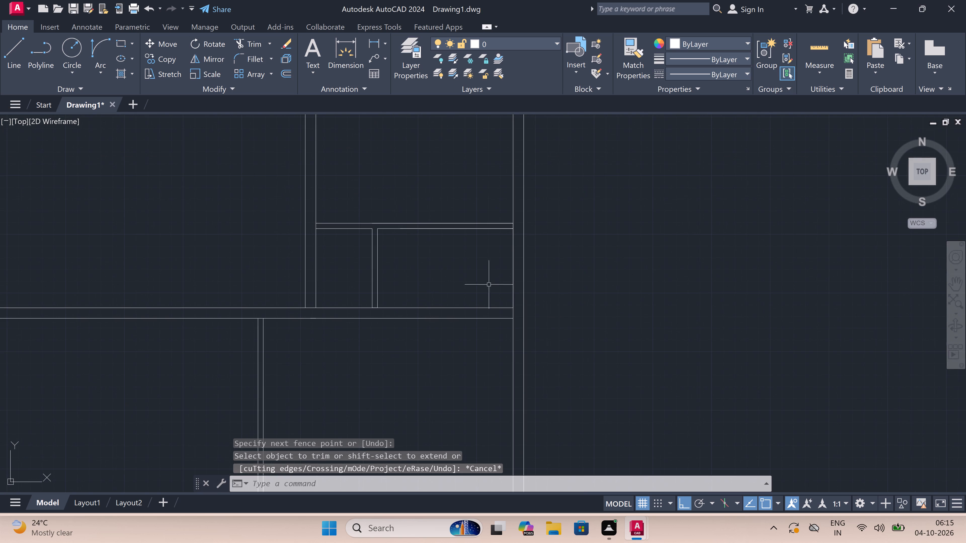
pyautogui.scroll(1, 409, 289)
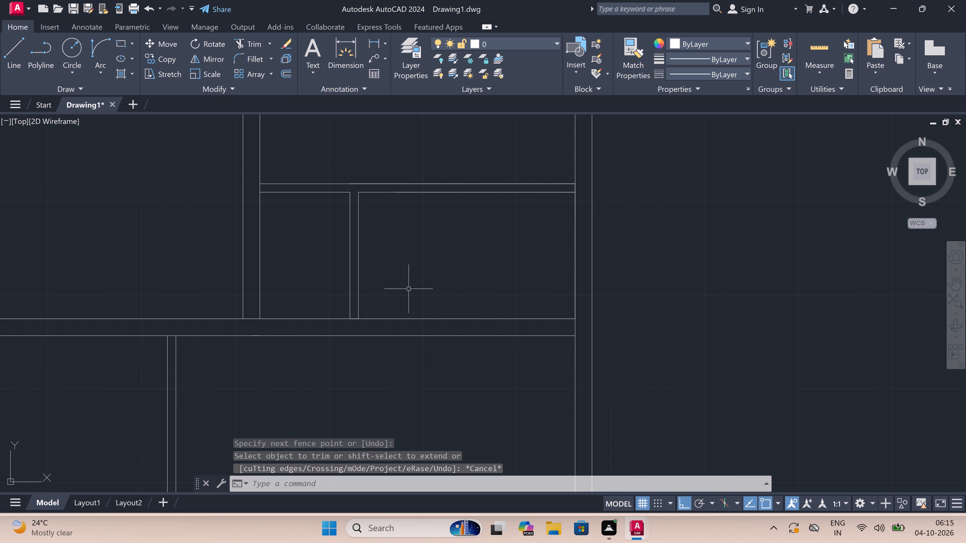
pyautogui.press('l')
pyautogui.press('space')
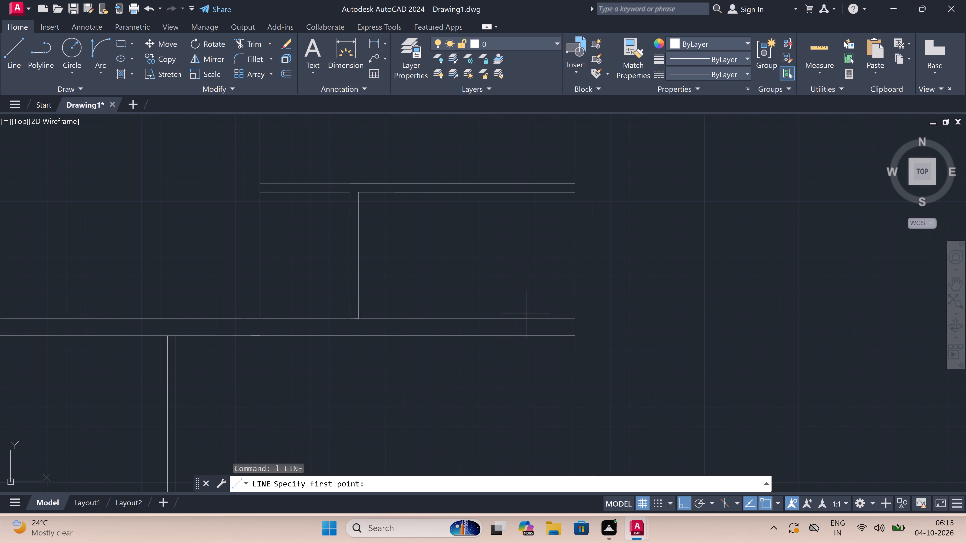
pyautogui.click(527, 321)
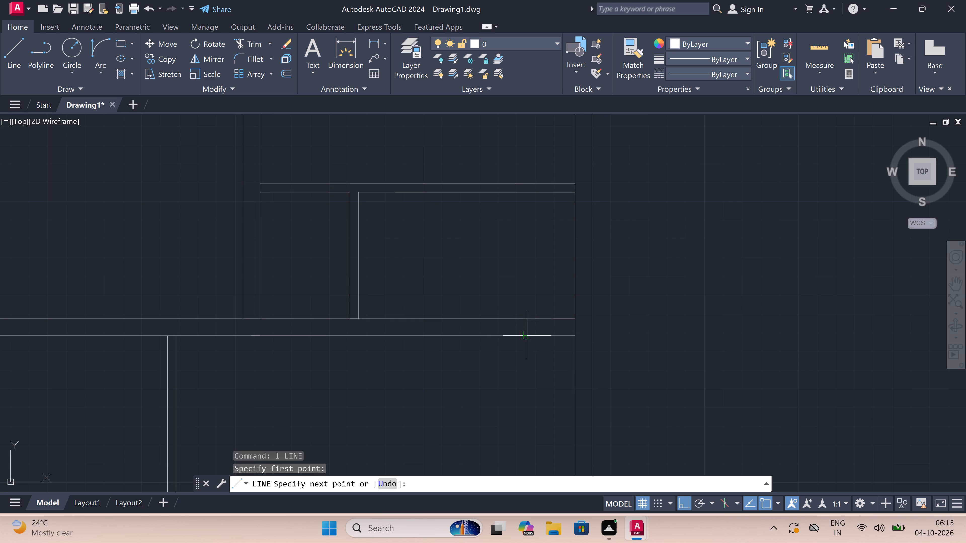
pyautogui.doubleClick(527, 334)
pyautogui.press('Escape')
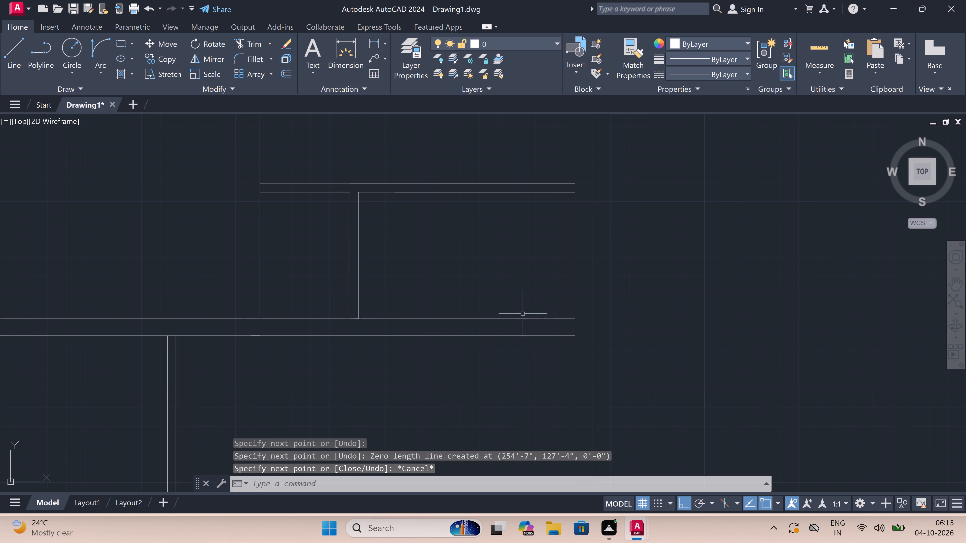
pyautogui.press('space')
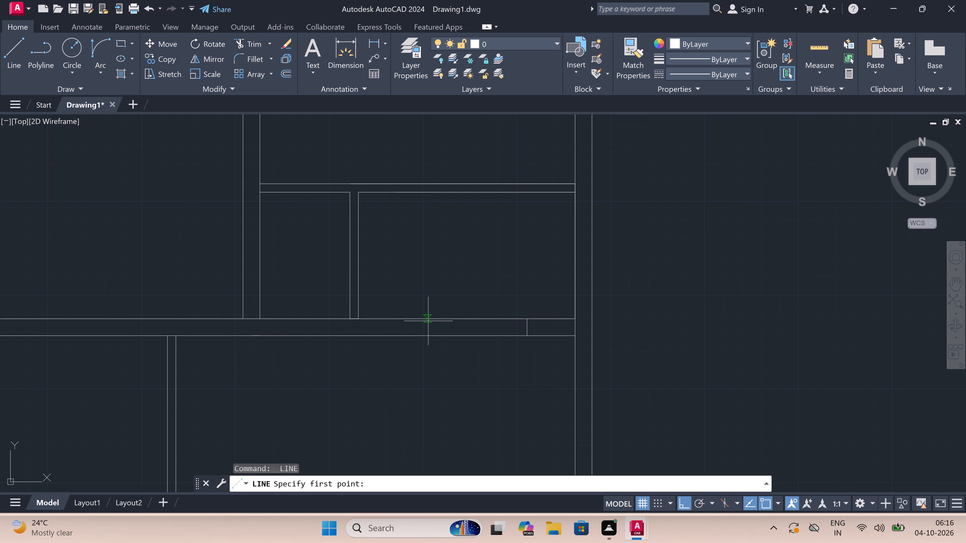
pyautogui.doubleClick(426, 314)
pyautogui.click(425, 332)
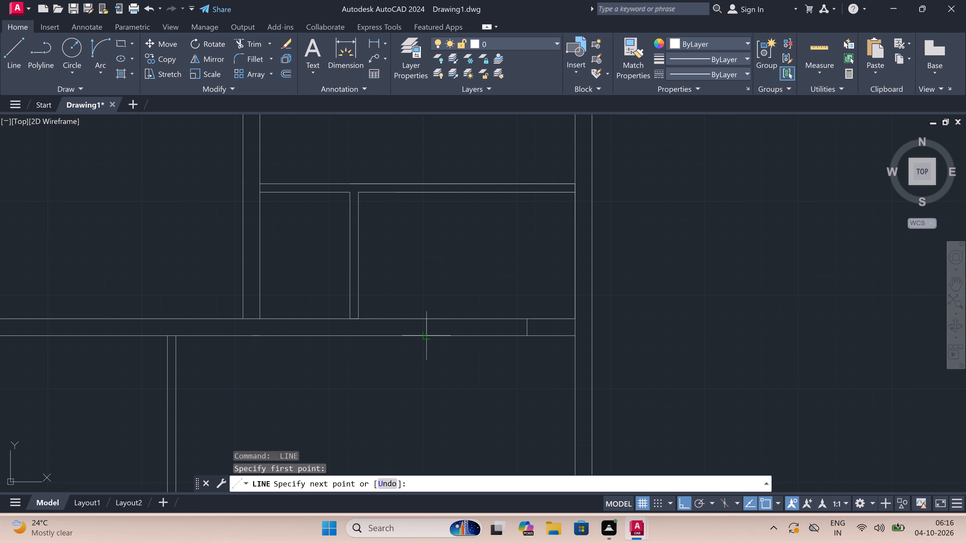
pyautogui.press('Escape')
# Draw a jamb line across the cross wall just east of the long vertical wall, and from its midpoint 2" east and 2' north.
pyautogui.press('space')
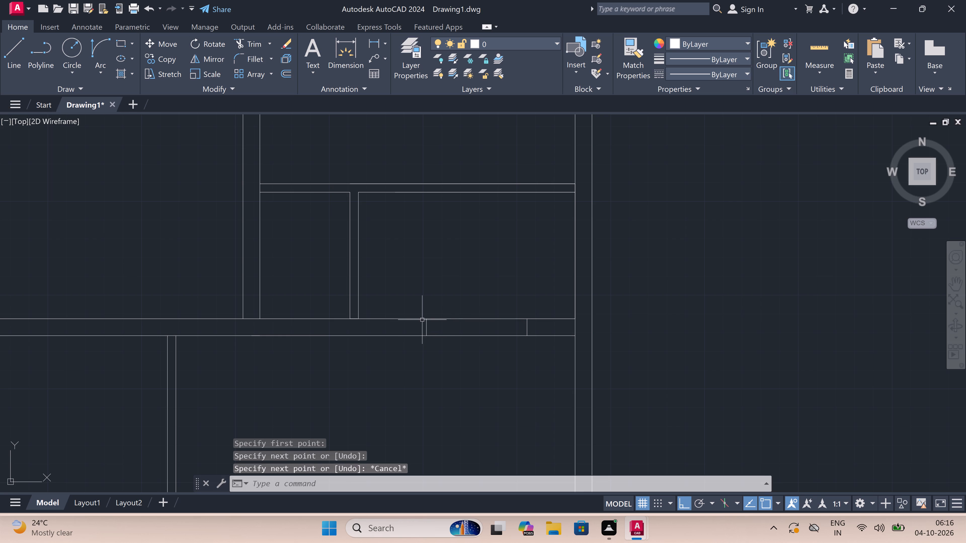
pyautogui.scroll(-1, 422, 320)
pyautogui.scroll(1, 324, 320)
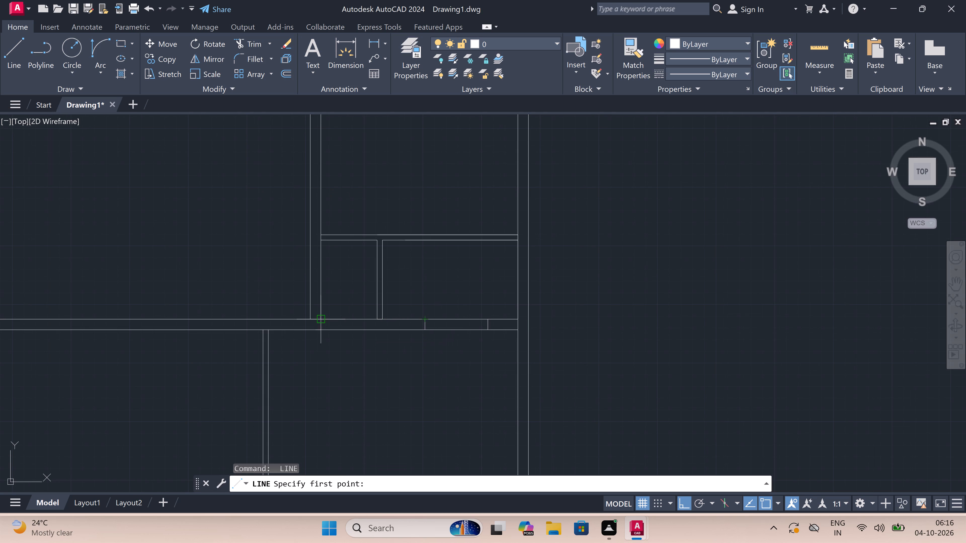
pyautogui.scroll(1, 324, 320)
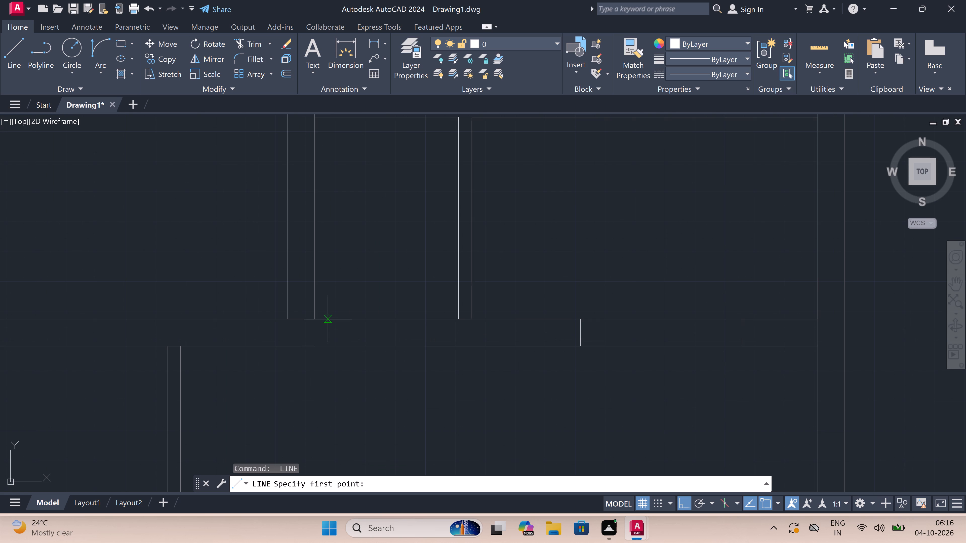
pyautogui.click(328, 319)
pyautogui.click(329, 343)
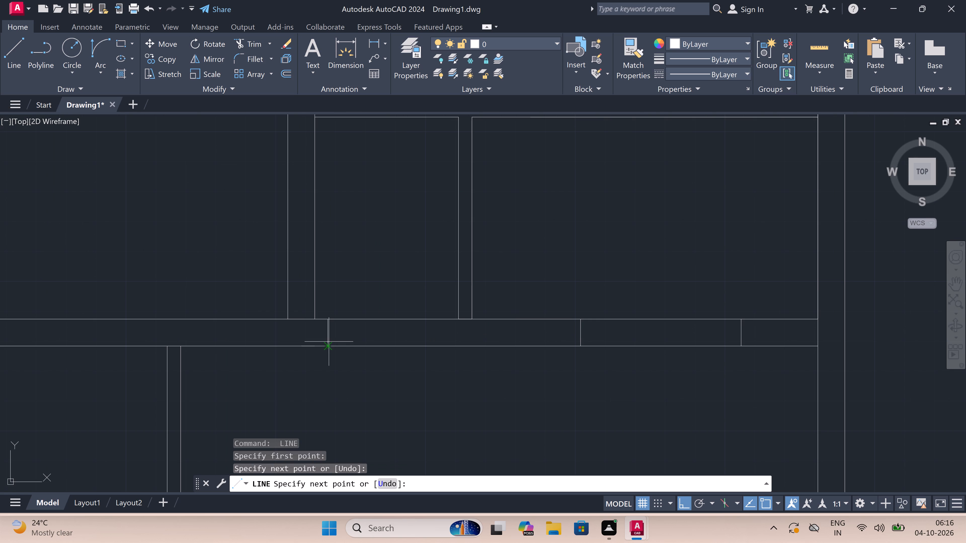
pyautogui.click(329, 334)
pyautogui.press('2')
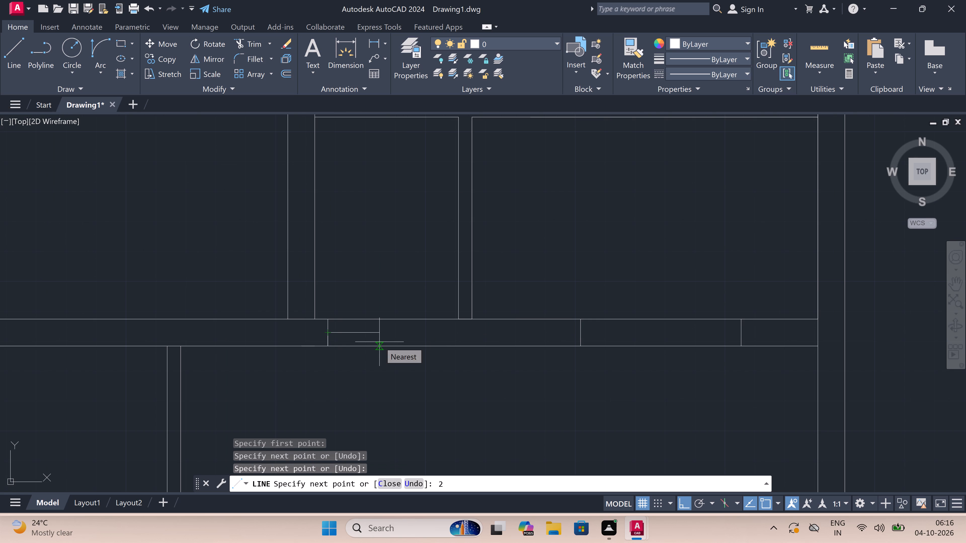
pyautogui.hotkey('shift', '"')
pyautogui.press('space')
pyautogui.press('2')
pyautogui.write("'")
pyautogui.press('space')
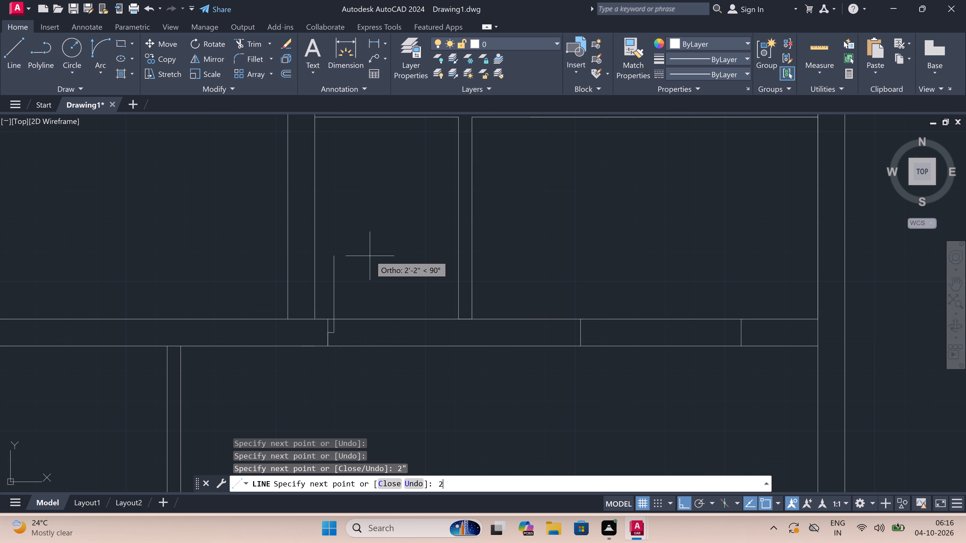
pyautogui.press('Escape')
# Draw the opposite door jamb across the cross wall west of the partition, with a 2" stub running west from its midpoint.
pyautogui.press('space')
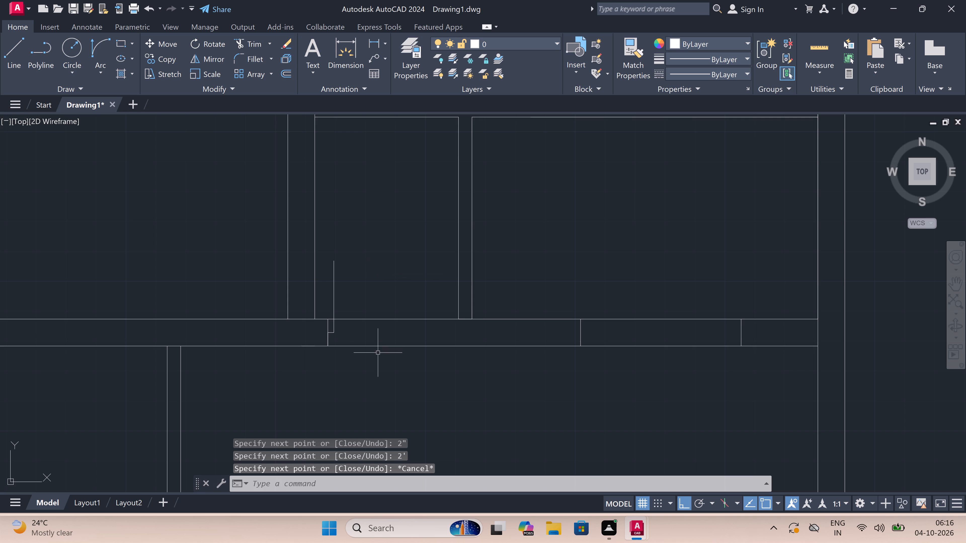
pyautogui.click(396, 322)
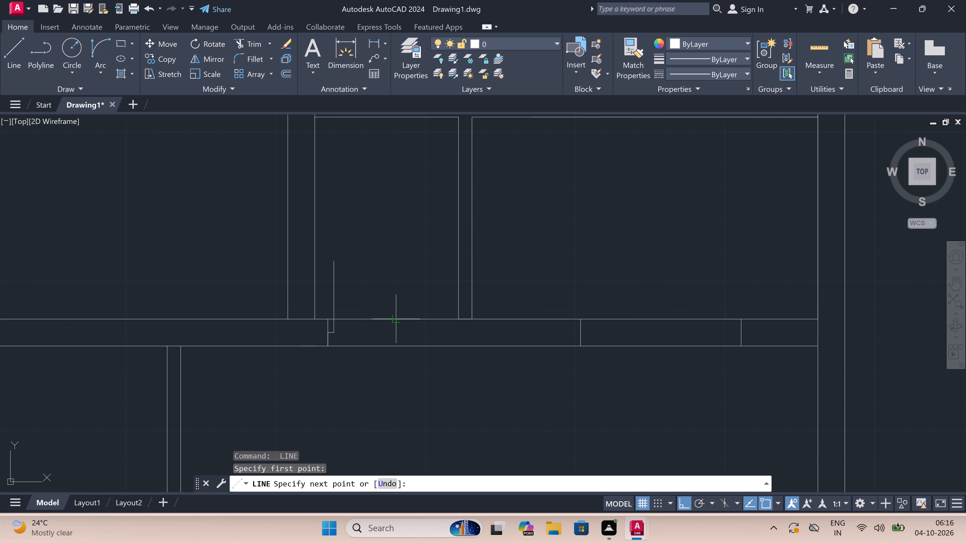
pyautogui.click(393, 345)
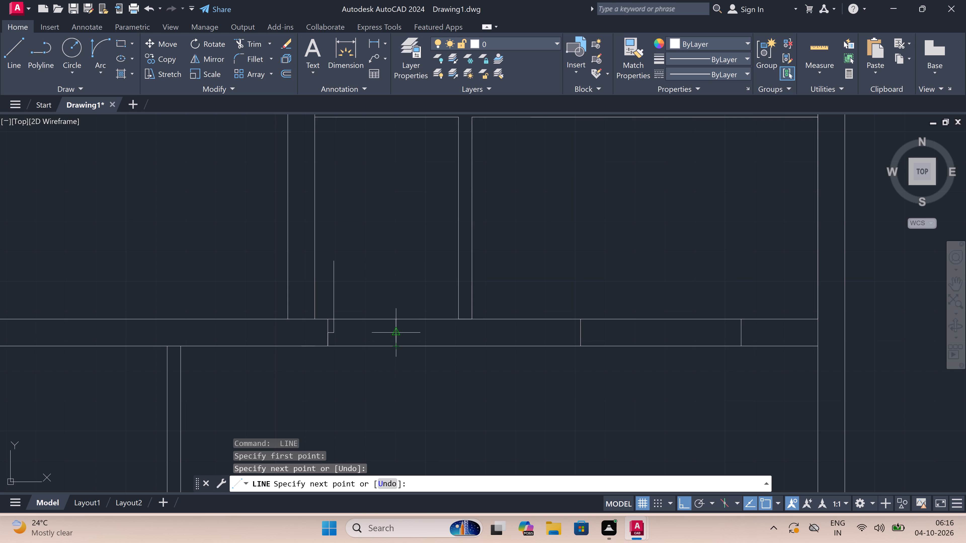
pyautogui.doubleClick(395, 329)
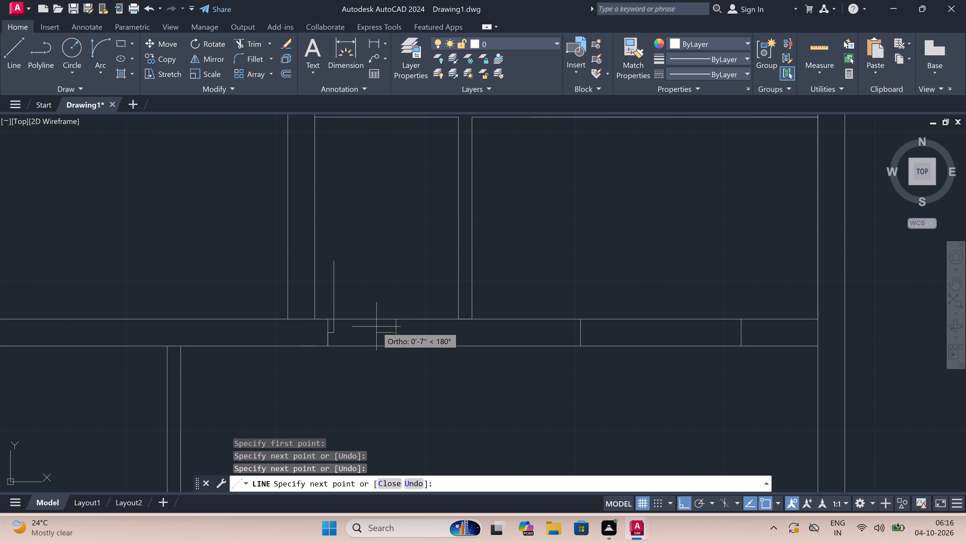
pyautogui.write('2"')
pyautogui.press('space')
pyautogui.press('Escape')
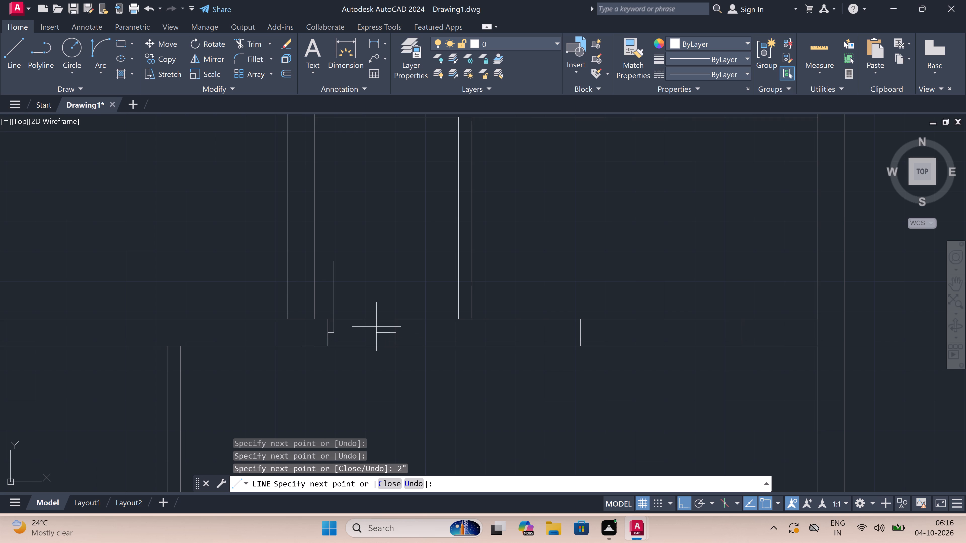
# Draw the door swing arc from the top of the 2' leaf to the end of the opposite jamb's stub.
pyautogui.click(99, 52)
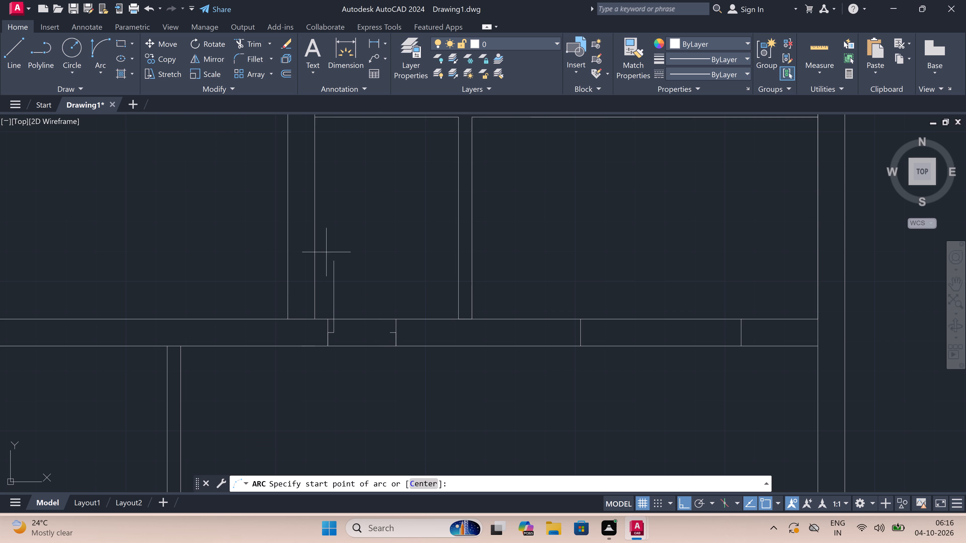
pyautogui.click(332, 259)
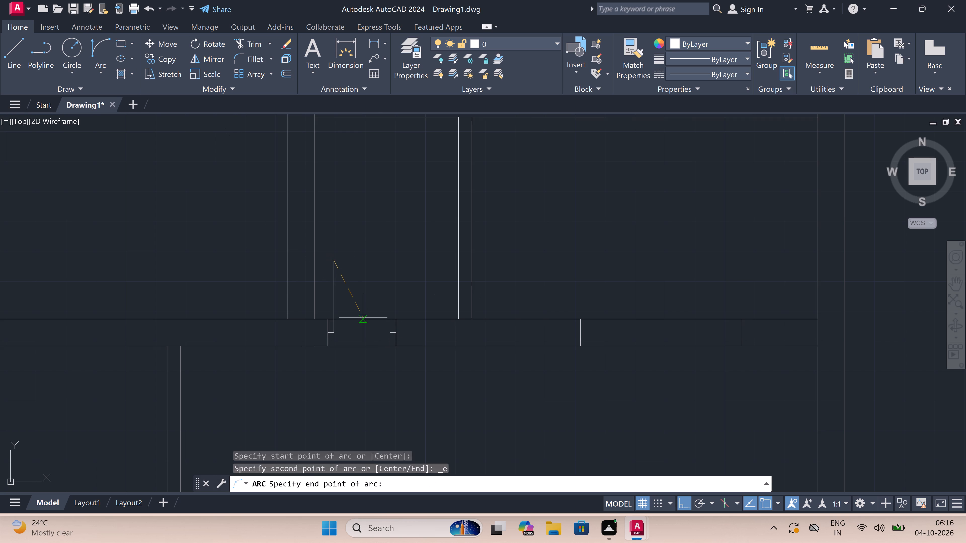
pyautogui.doubleClick(389, 333)
pyautogui.doubleClick(409, 244)
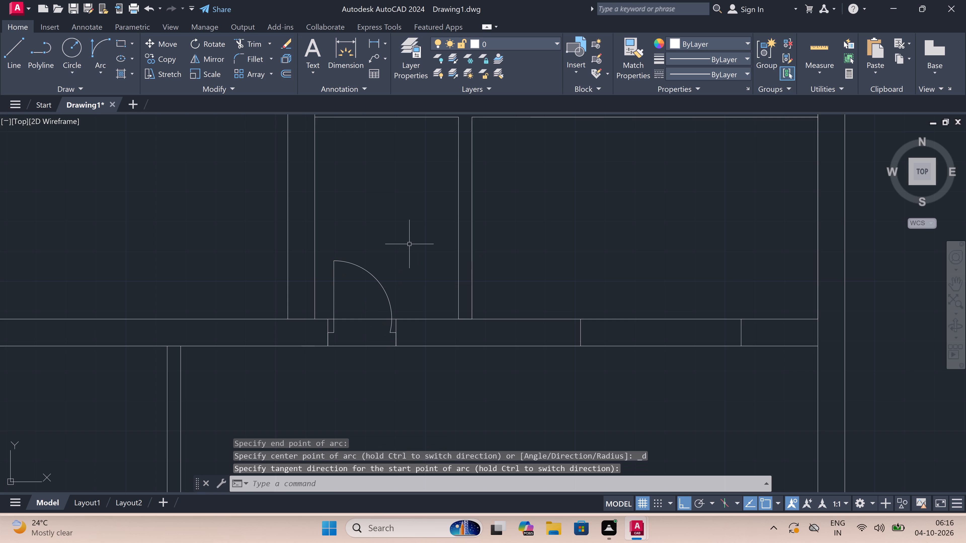
# Trim both cross wall lines between the two door jambs to open the doorway.
pyautogui.press('r')
pyautogui.press('Escape')
pyautogui.write('tr')
pyautogui.press('space')
pyautogui.scroll(-1, 409, 243)
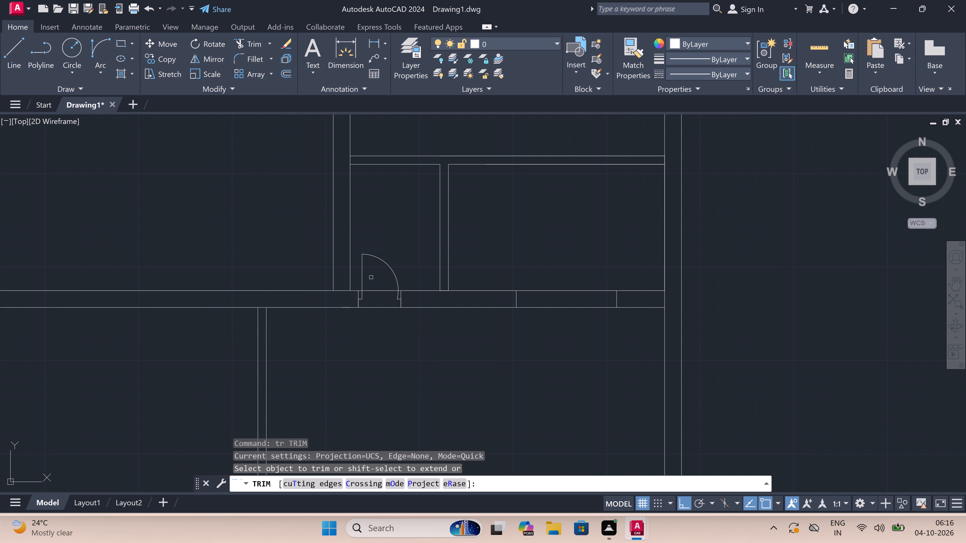
pyautogui.click(369, 279)
pyautogui.click(368, 332)
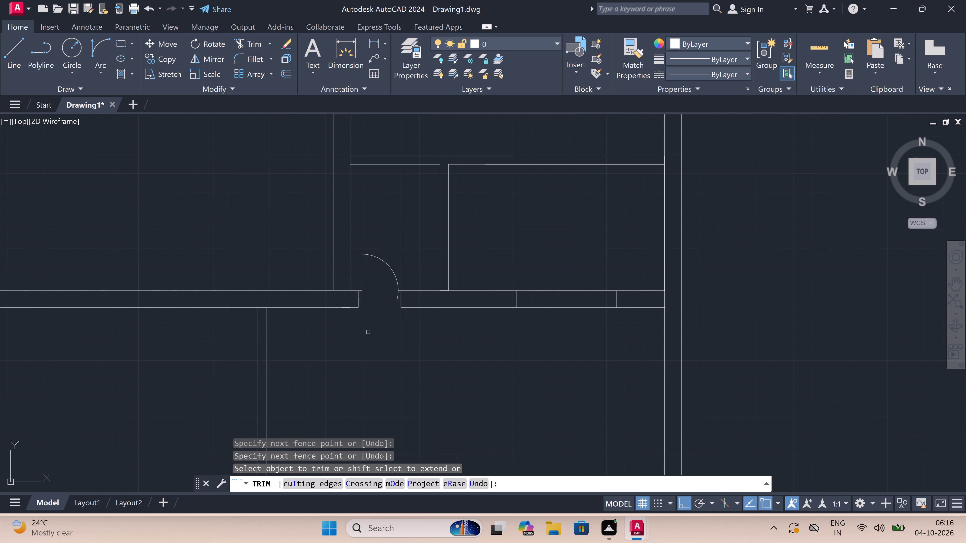
pyautogui.press('Escape')
# Trim the long vertical wall's east line between the two lines of the small room's north wall.
pyautogui.press('space')
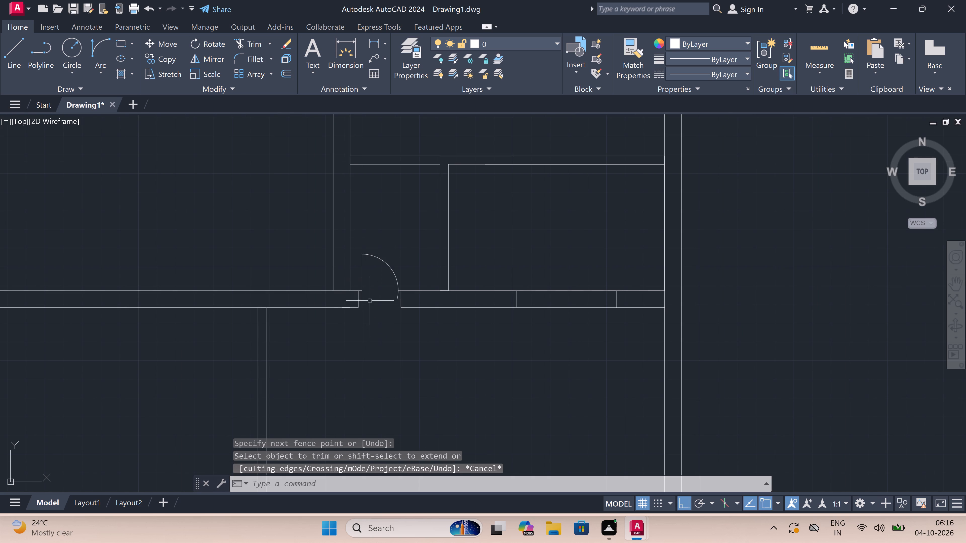
pyautogui.scroll(2, 346, 165)
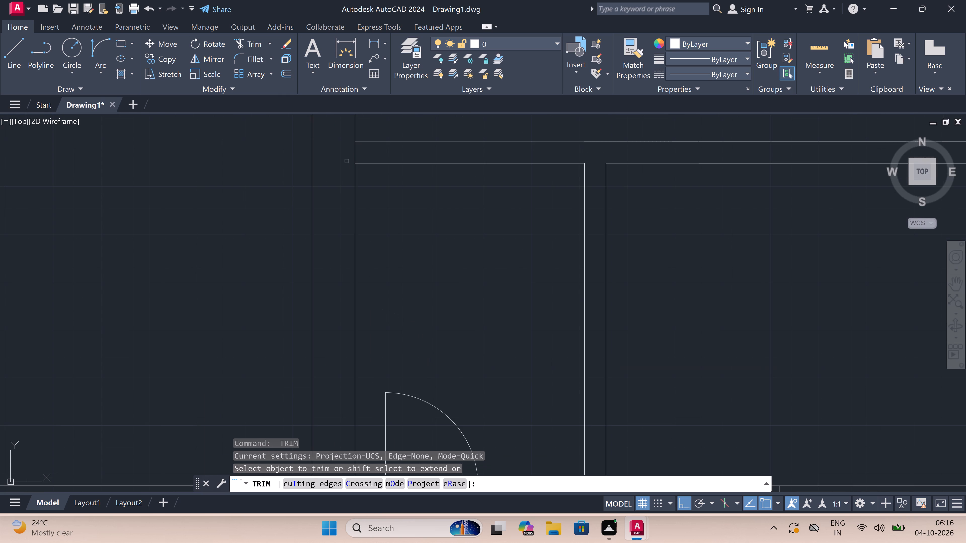
pyautogui.doubleClick(350, 148)
pyautogui.click(370, 150)
# Trim both cross wall lines between the two marks east of the partition to create the wide opening.
pyautogui.scroll(-2, 340, 165)
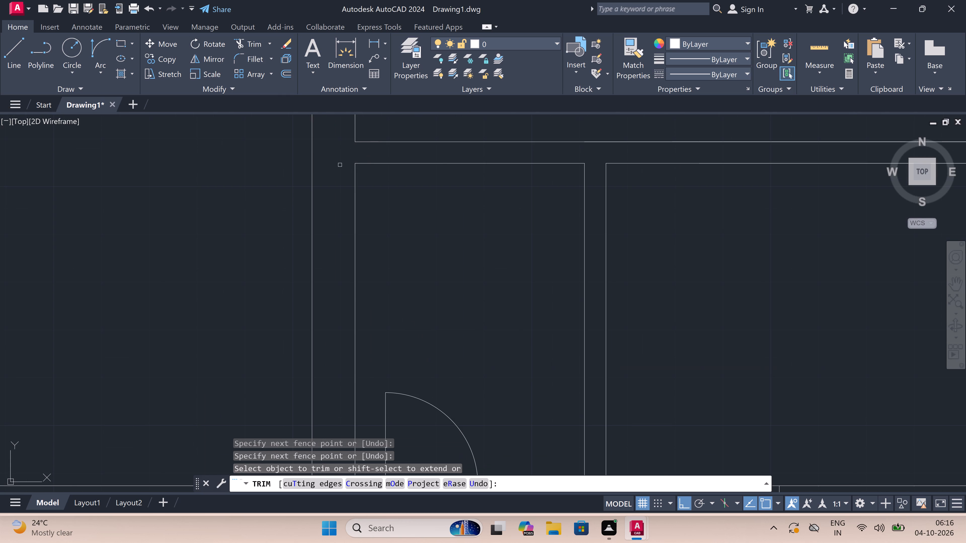
pyautogui.scroll(-2, 340, 165)
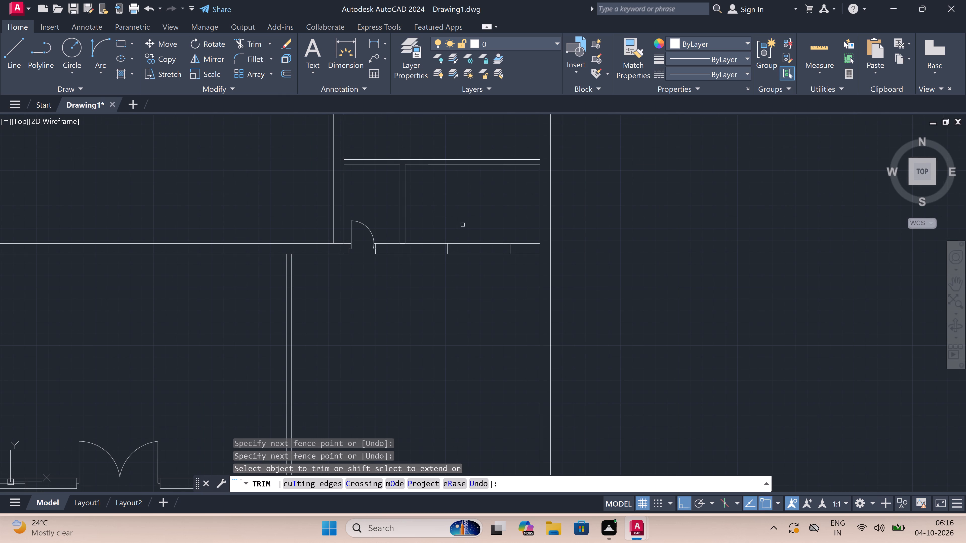
pyautogui.scroll(2, 496, 241)
pyautogui.click(473, 216)
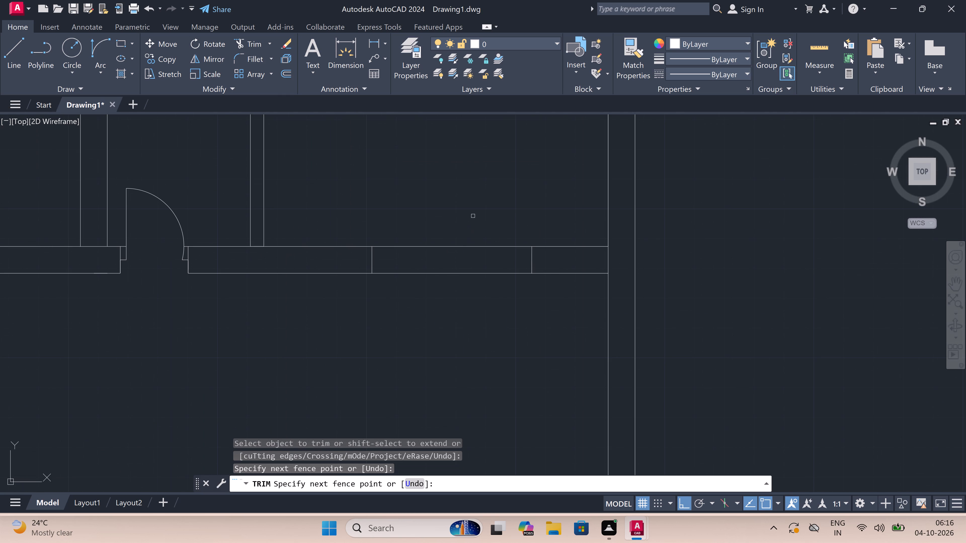
pyautogui.click(439, 302)
pyautogui.scroll(-4, 440, 303)
pyautogui.scroll(3, 448, 260)
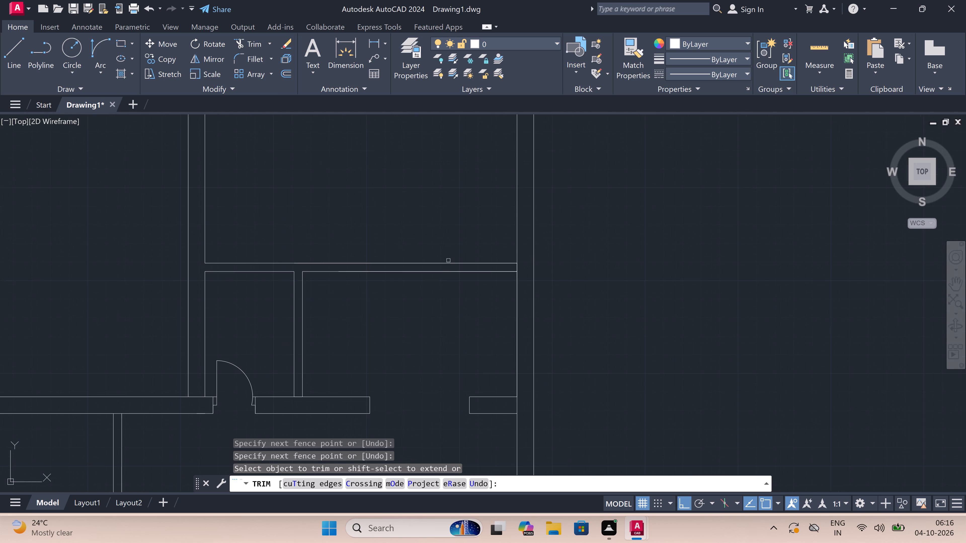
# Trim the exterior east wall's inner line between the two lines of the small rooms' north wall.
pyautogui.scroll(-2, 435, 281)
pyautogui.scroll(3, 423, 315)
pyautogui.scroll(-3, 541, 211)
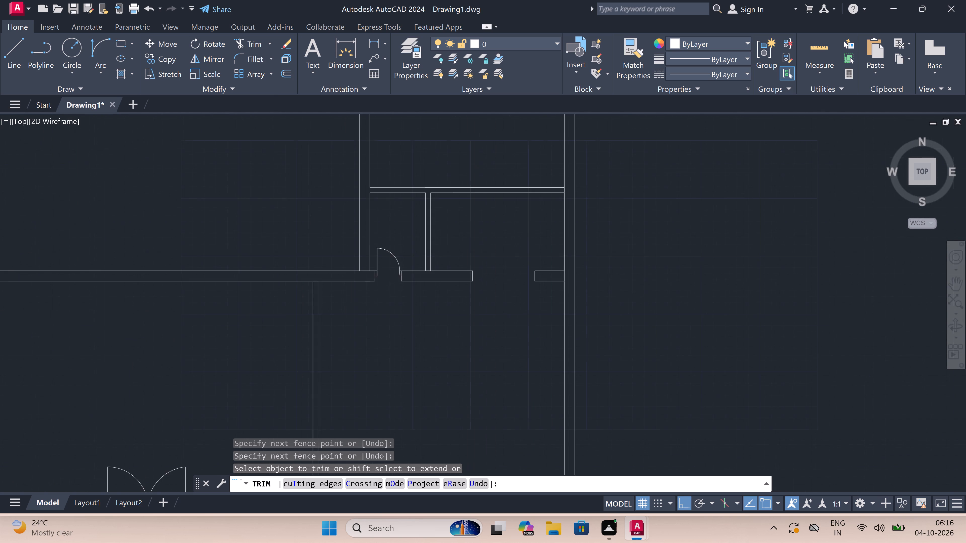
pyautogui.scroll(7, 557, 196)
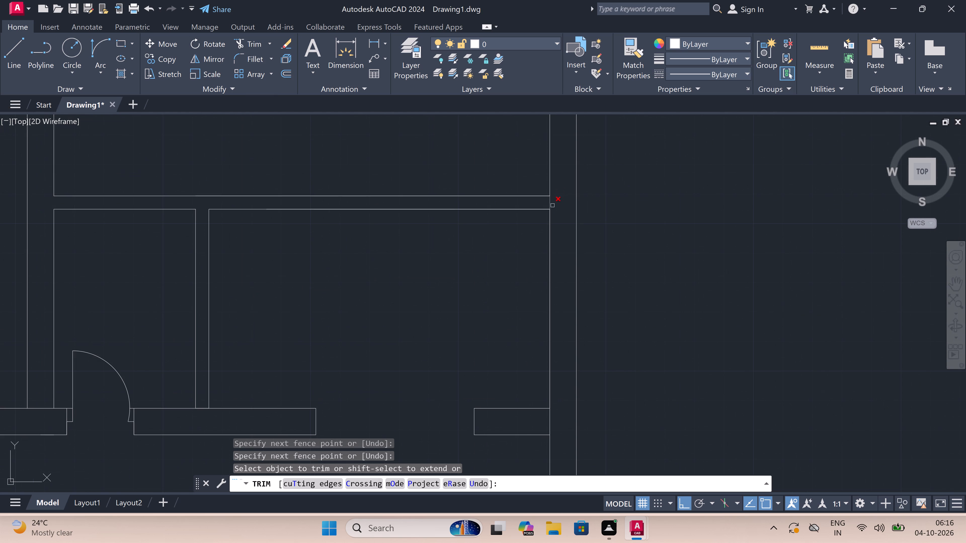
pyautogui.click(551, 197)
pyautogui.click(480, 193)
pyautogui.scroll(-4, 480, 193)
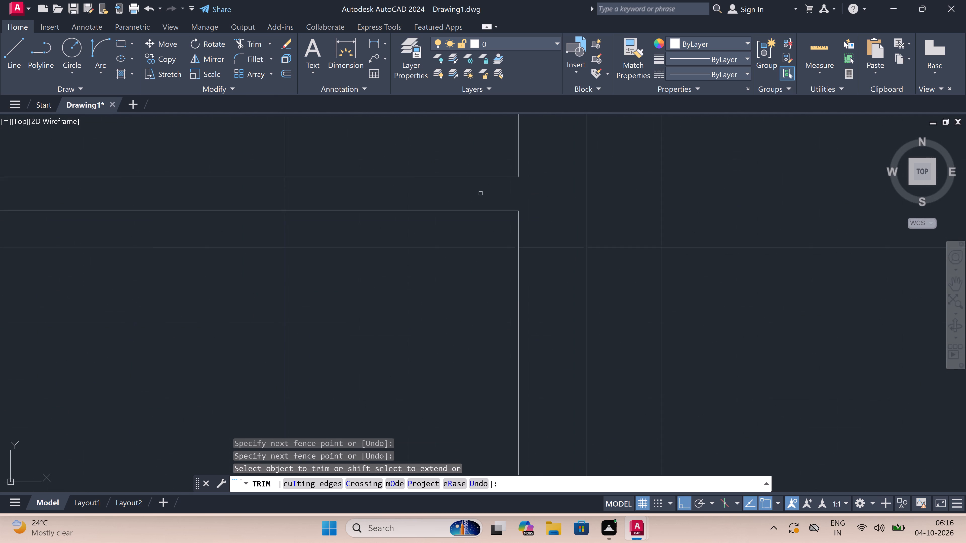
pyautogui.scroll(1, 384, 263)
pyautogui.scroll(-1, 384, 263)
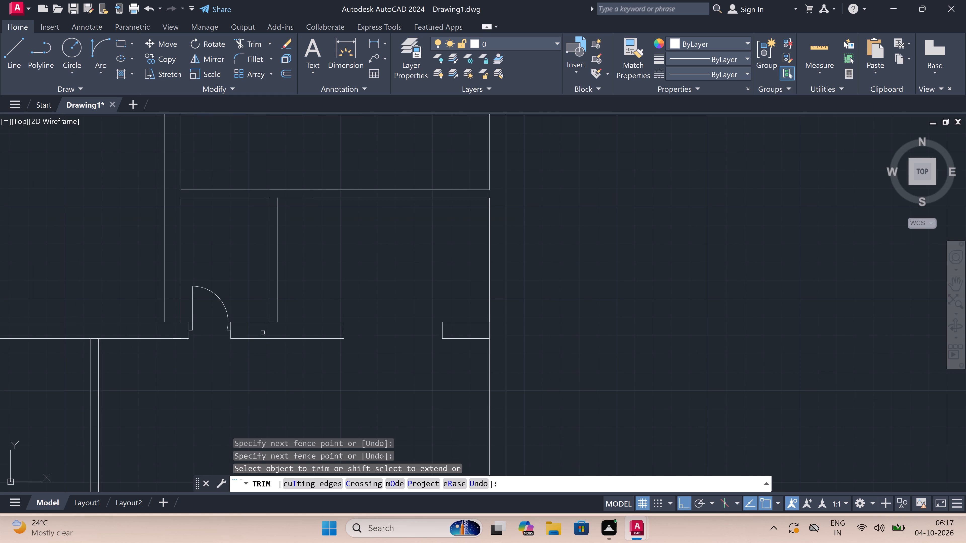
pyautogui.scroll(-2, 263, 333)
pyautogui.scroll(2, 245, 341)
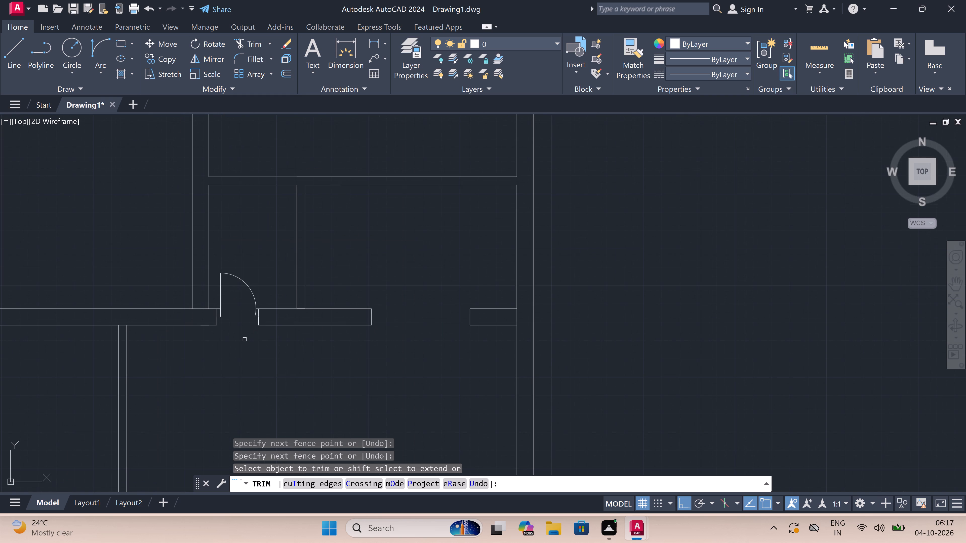
# Undo the recent trims, the door swing arc, the door leaf and jambs, and the wide opening's marks on the cross wall.
pyautogui.hotkey('ctrl', 'z')
pyautogui.hotkey('ctrl', 'z')
pyautogui.hotkey('ctrl', 'z')
pyautogui.hotkey('ctrl', 'z')
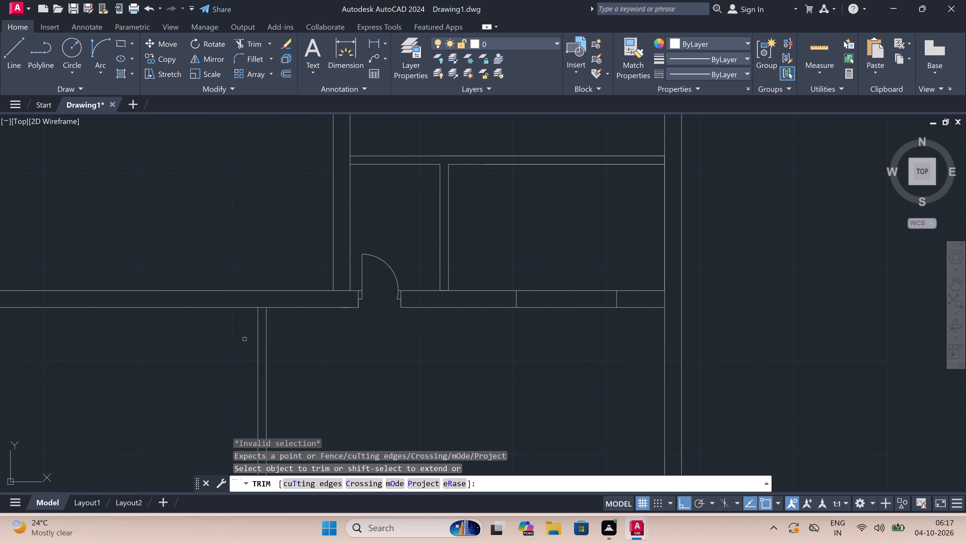
pyautogui.hotkey('ctrl', 'z')
pyautogui.hotkey('ctrl', 'z')
pyautogui.press('Escape')
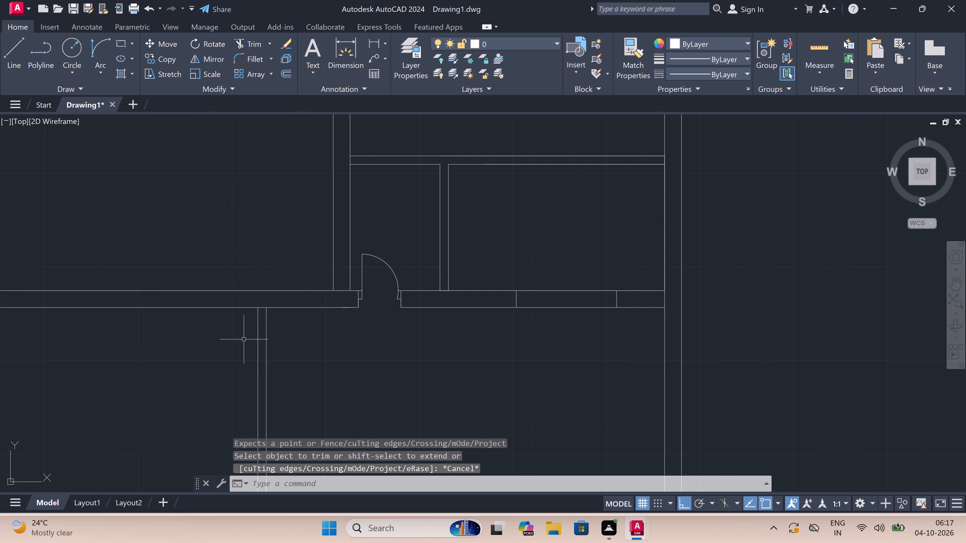
pyautogui.hotkey('ctrl', 'z')
pyautogui.write('zz')
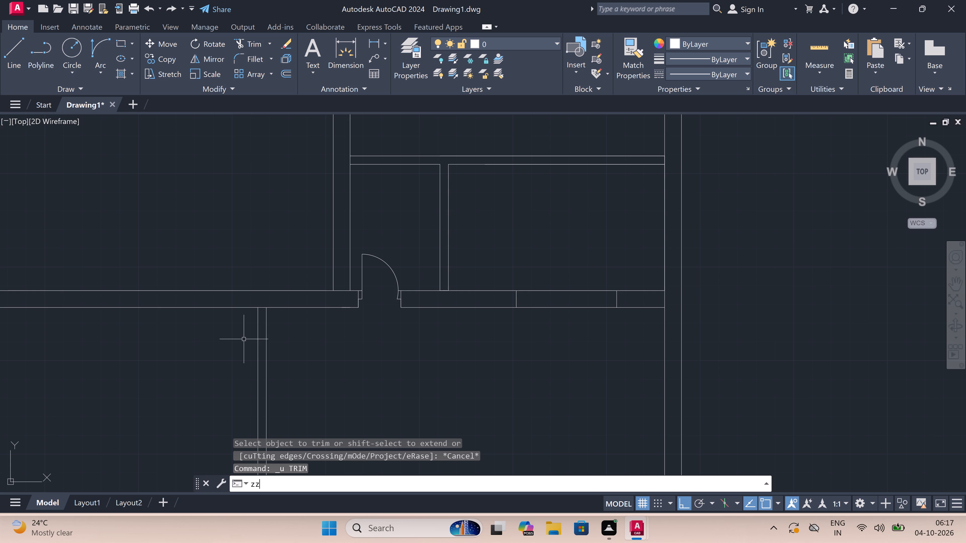
pyautogui.hotkey('ctrl', 'z')
pyautogui.write('zz')
pyautogui.write('zz')
pyautogui.hotkey('ctrl', 'z')
pyautogui.hotkey('ctrl', 'z')
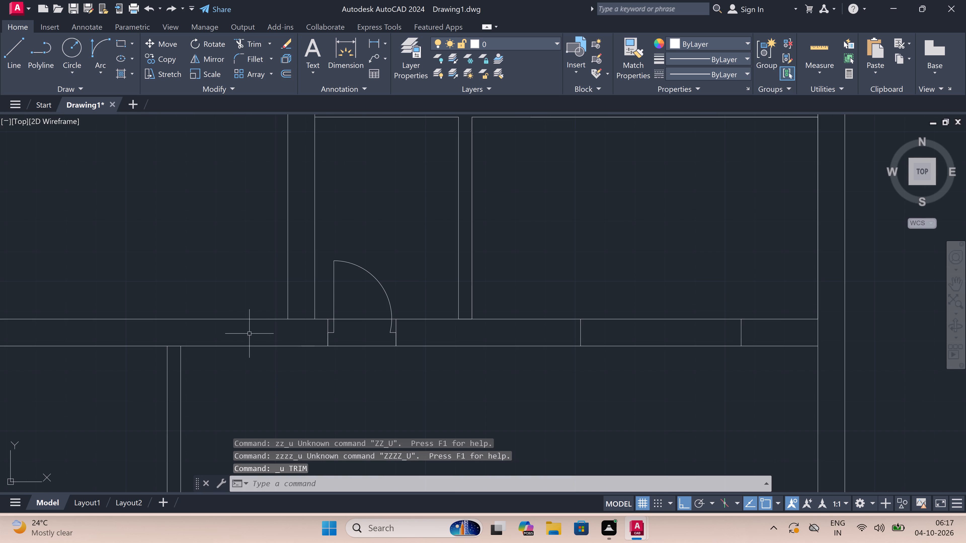
pyautogui.hotkey('ctrl', 'z')
pyautogui.hotkey('ctrl', 'z')
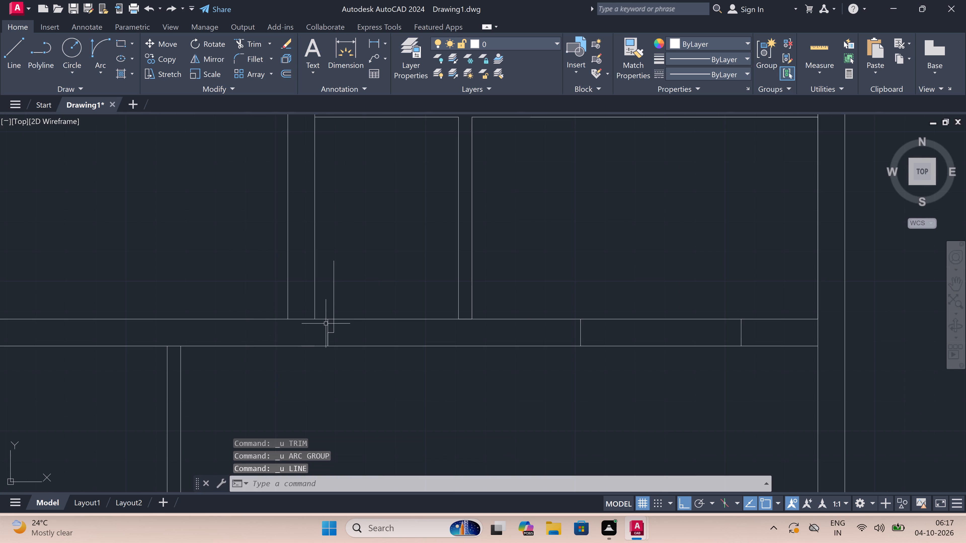
pyautogui.hotkey('ctrl', 'z')
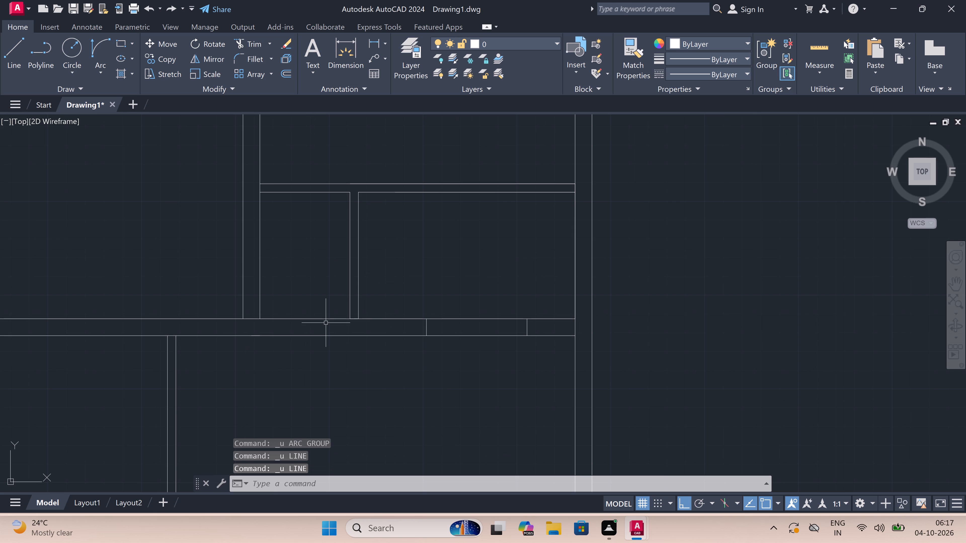
pyautogui.hotkey('ctrl', 'z')
pyautogui.hotkey('ctrl', 'z')
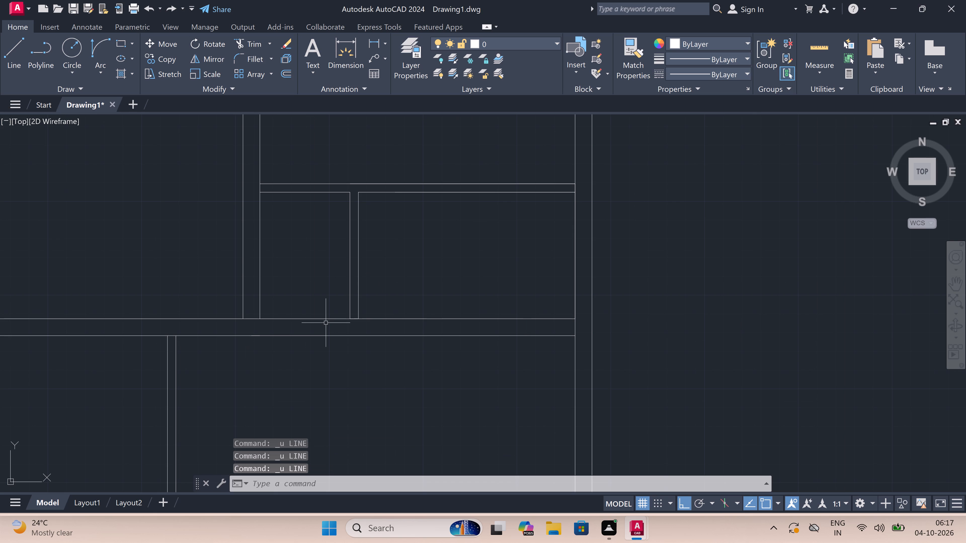
# Draw a line 4.5" south from the small room's southwest corner, continuing east to the exterior wall's inner line.
pyautogui.write('l')
pyautogui.press('space')
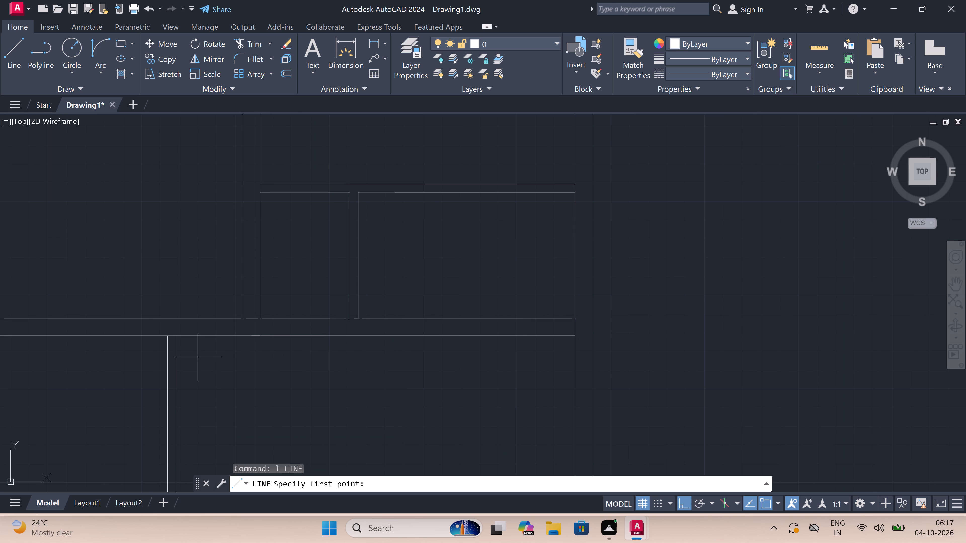
pyautogui.scroll(1, 198, 357)
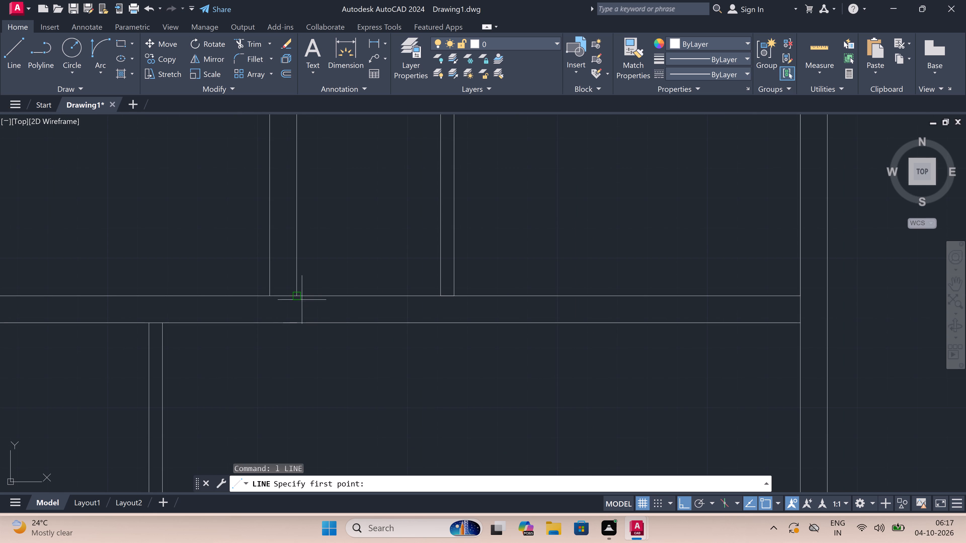
pyautogui.click(298, 294)
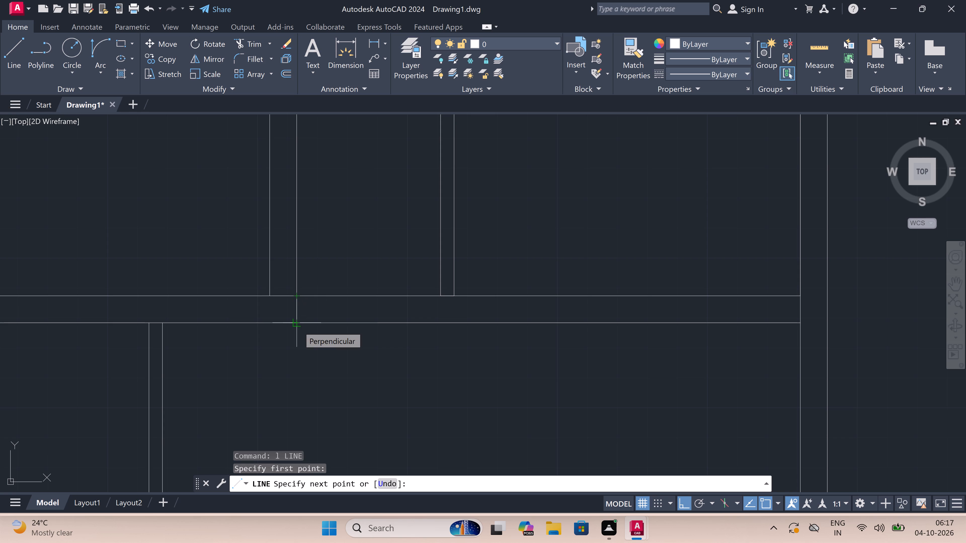
pyautogui.write('4.5"')
pyautogui.press('space')
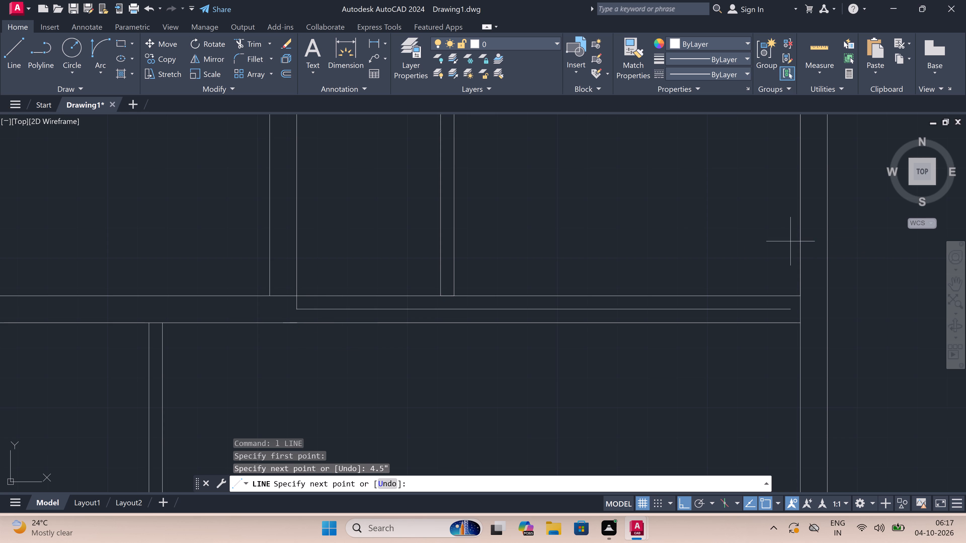
pyautogui.click(802, 307)
pyautogui.press('Escape')
# Extend both partition lines south to the new line inside the cross wall.
pyautogui.press('e')
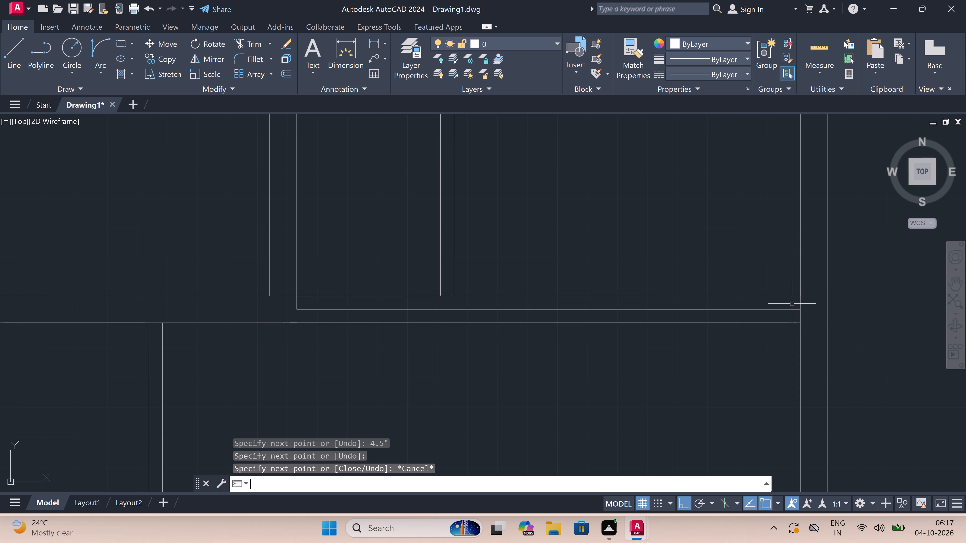
pyautogui.press('x')
pyautogui.press('space')
pyautogui.click(483, 263)
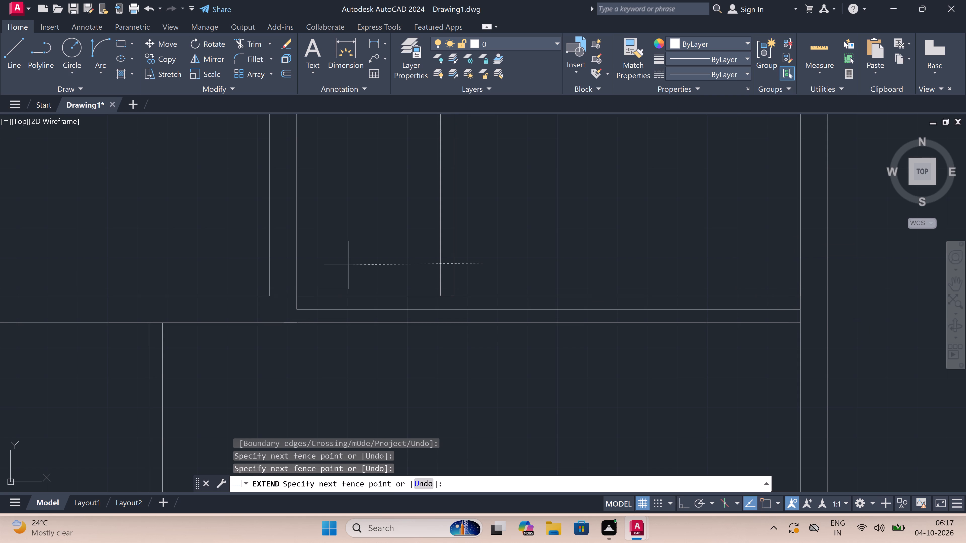
pyautogui.doubleClick(329, 266)
pyautogui.press('Escape')
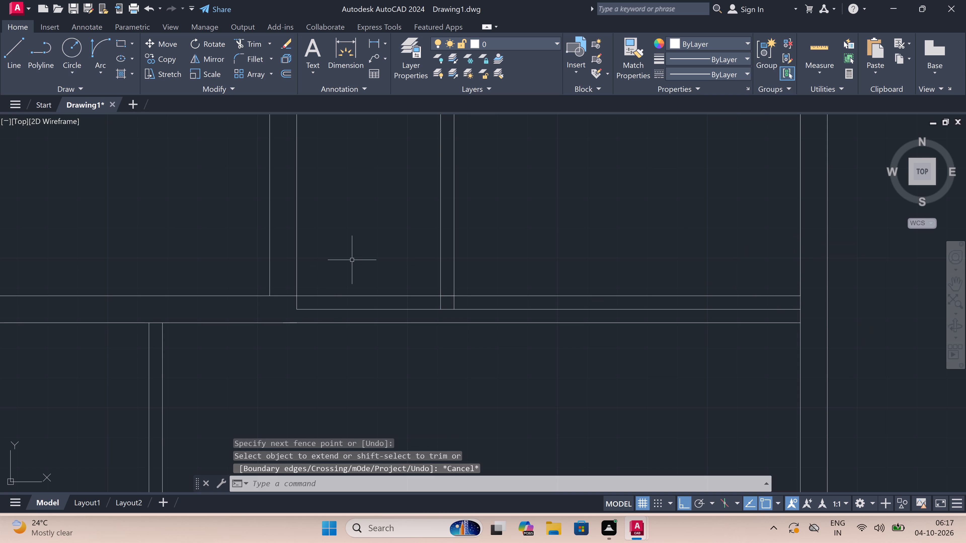
# Trim away the cross wall's old north line from the long vertical wall's west line to the exterior east wall.
pyautogui.press('t')
pyautogui.press('r')
pyautogui.press('space')
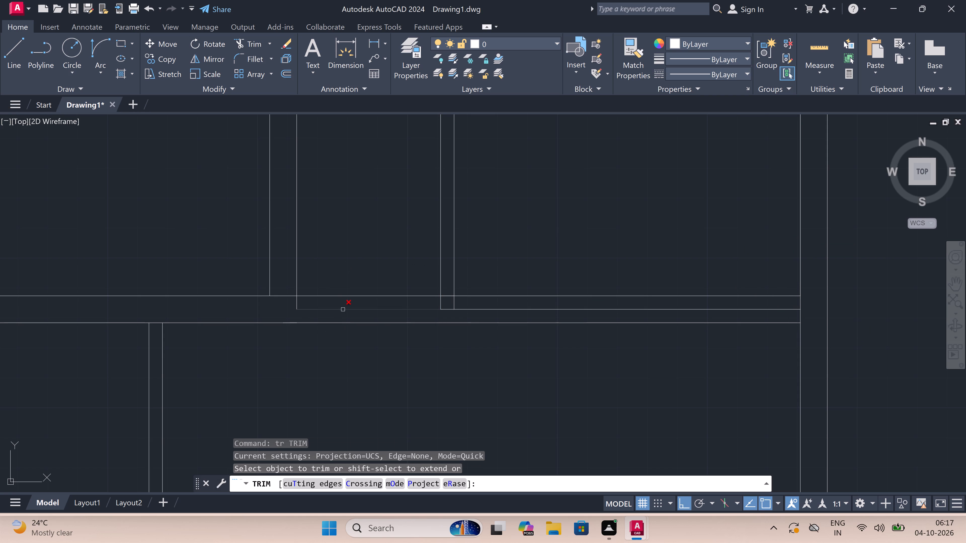
pyautogui.doubleClick(341, 303)
pyautogui.click(342, 274)
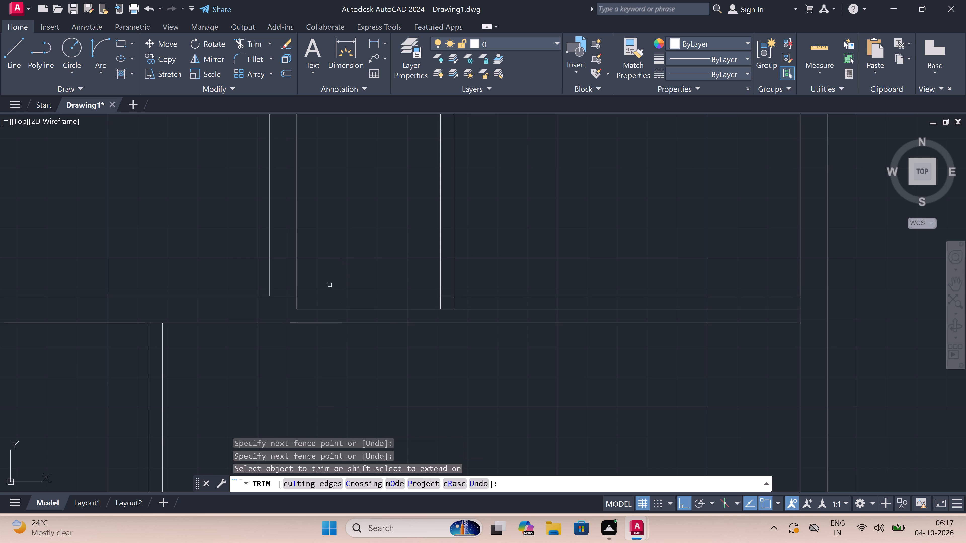
pyautogui.doubleClick(285, 305)
pyautogui.doubleClick(280, 287)
pyautogui.doubleClick(443, 297)
pyautogui.click(442, 293)
pyautogui.doubleClick(499, 300)
pyautogui.doubleClick(495, 280)
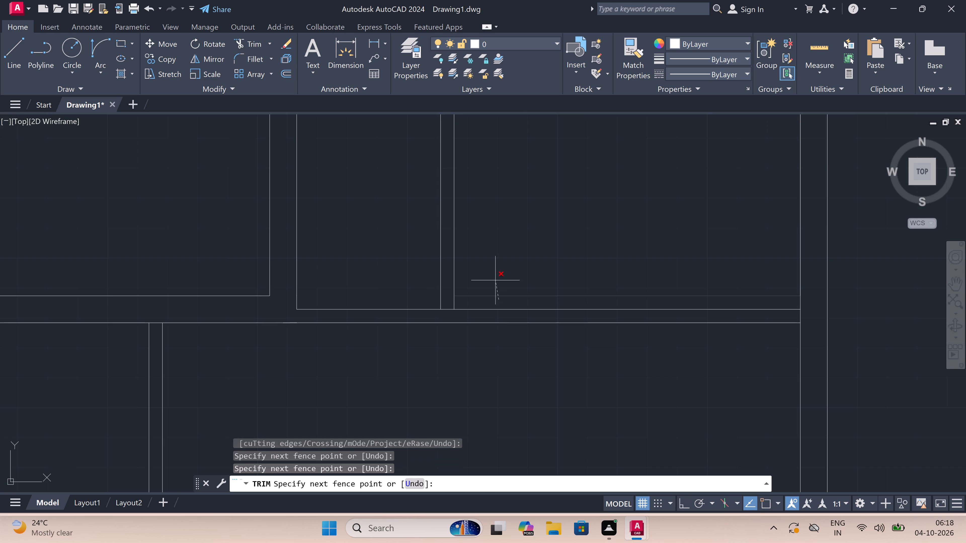
pyautogui.scroll(-2, 495, 280)
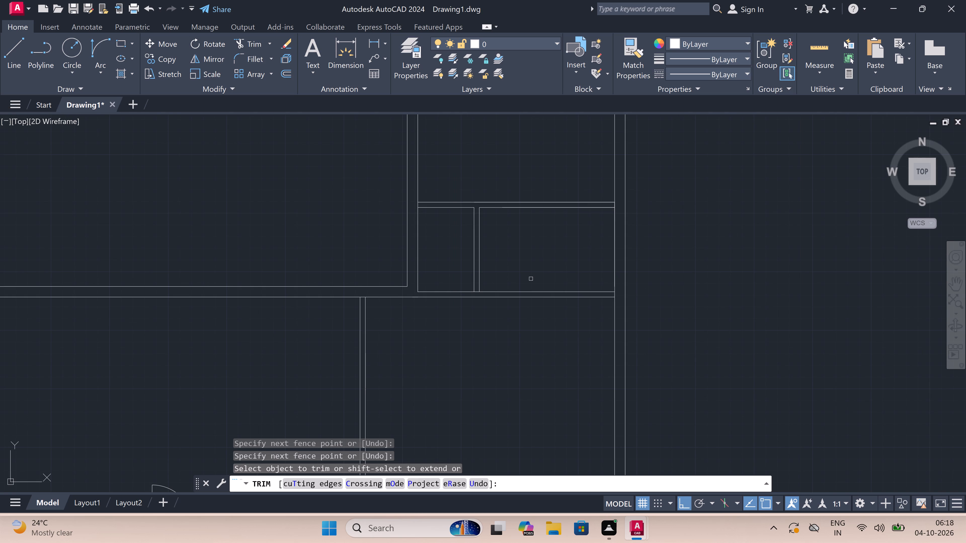
pyautogui.scroll(2, 456, 276)
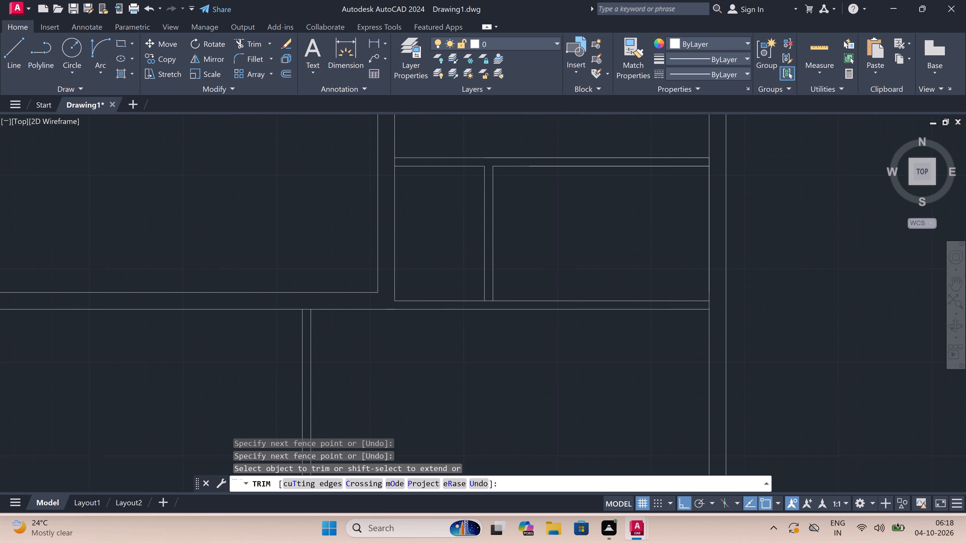
pyautogui.press('Escape')
# Draw the small room's west door jamb across the thinned south wall, with a 2" stub east and a 2' leaf north.
pyautogui.write('l')
pyautogui.press('space')
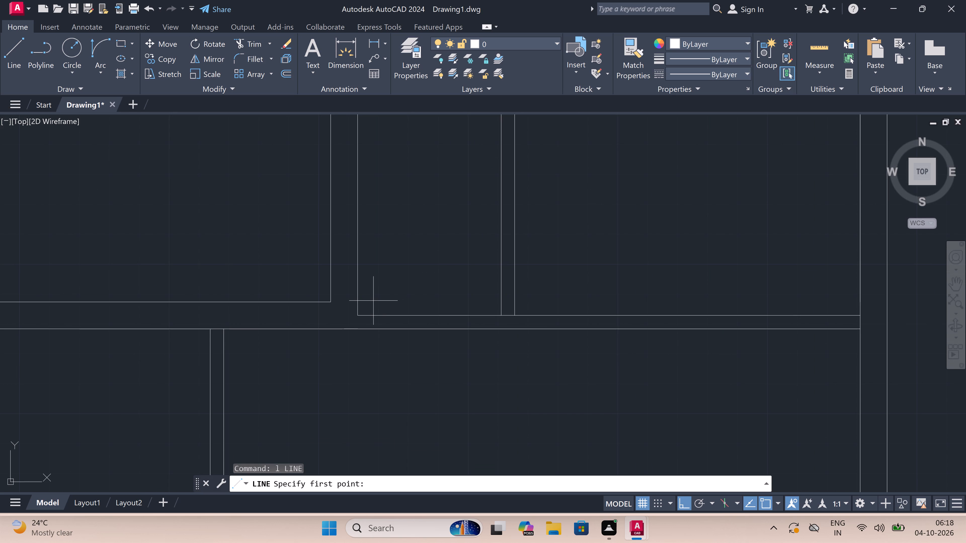
pyautogui.scroll(1, 367, 316)
pyautogui.click(371, 316)
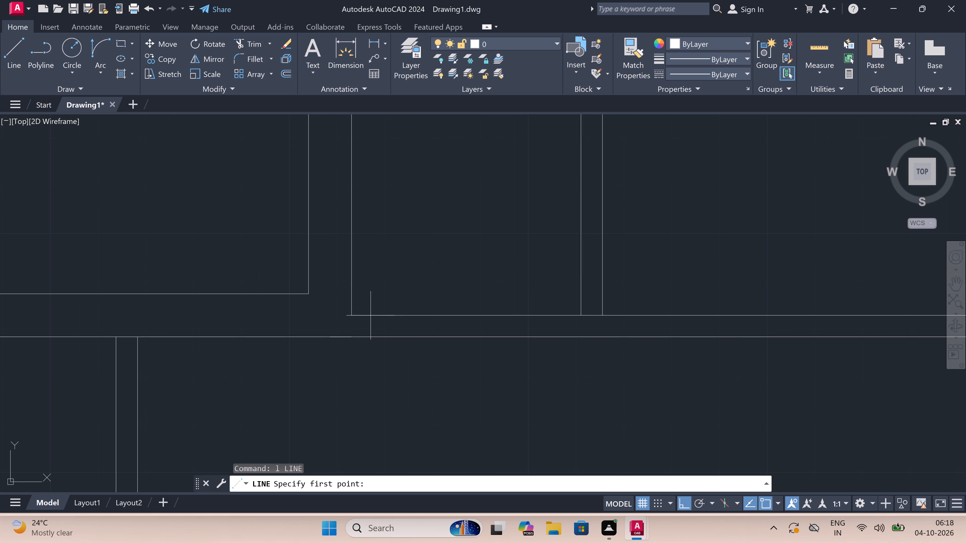
pyautogui.click(370, 334)
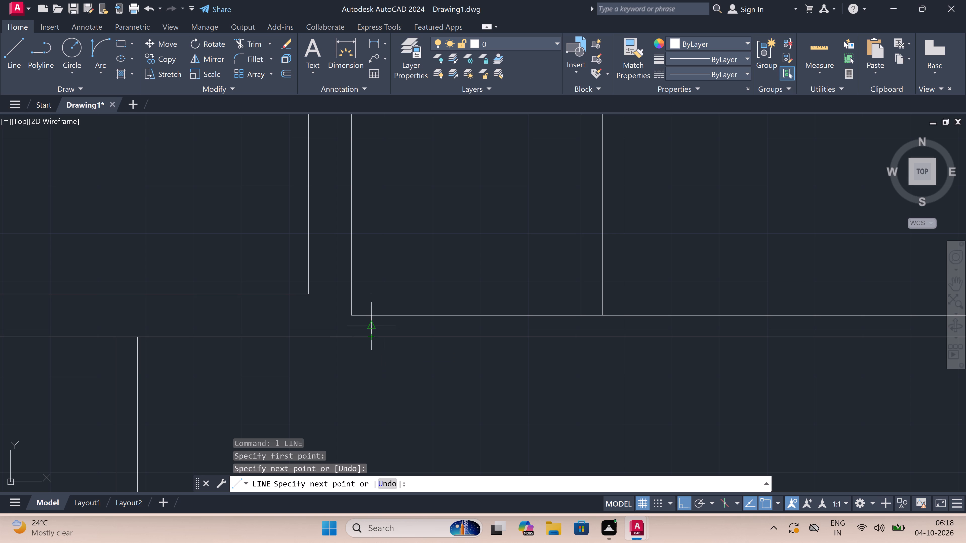
pyautogui.tripleClick(372, 324)
pyautogui.write('2"')
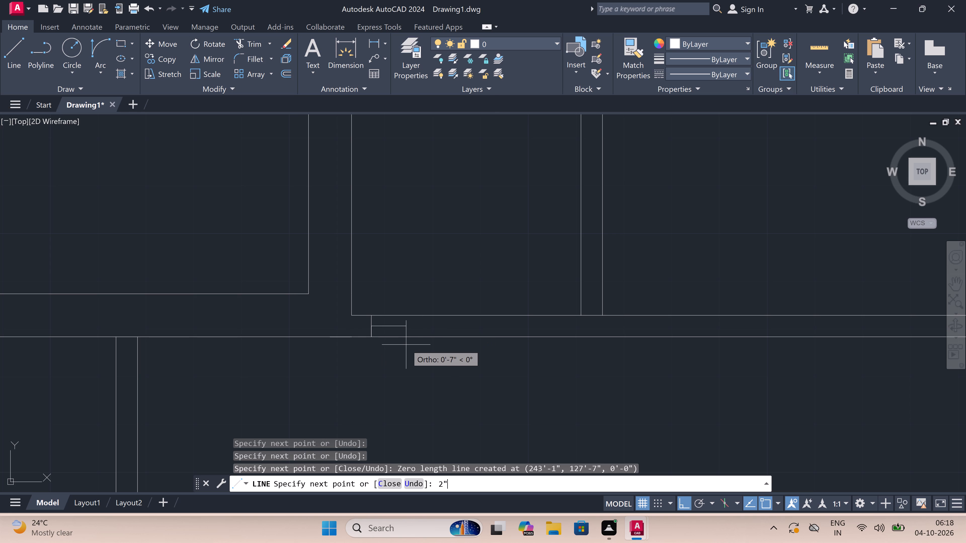
pyautogui.press('space')
pyautogui.write("2'")
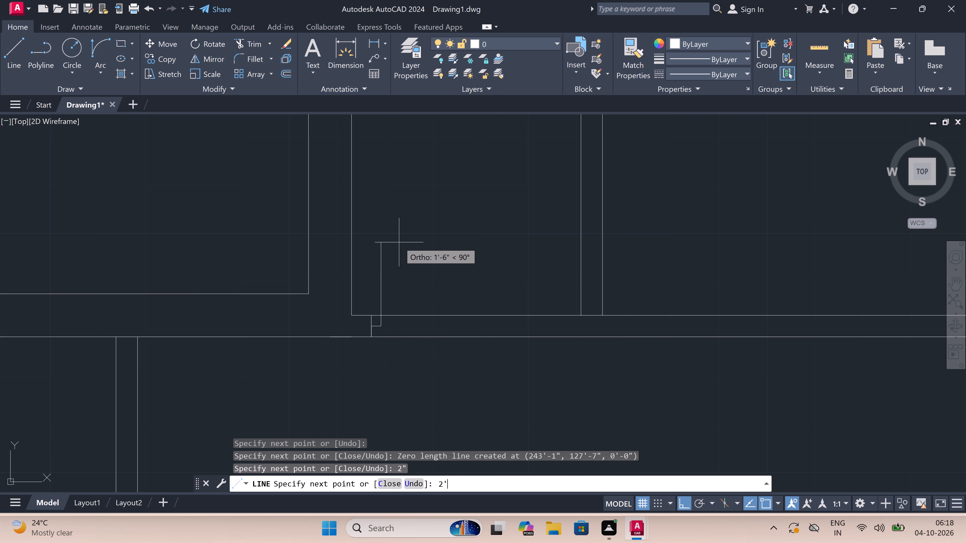
pyautogui.press('space')
pyautogui.press('Escape')
# Draw the small room's east door jamb across the south wall, with a 2" stub west from its midpoint.
pyautogui.press('space')
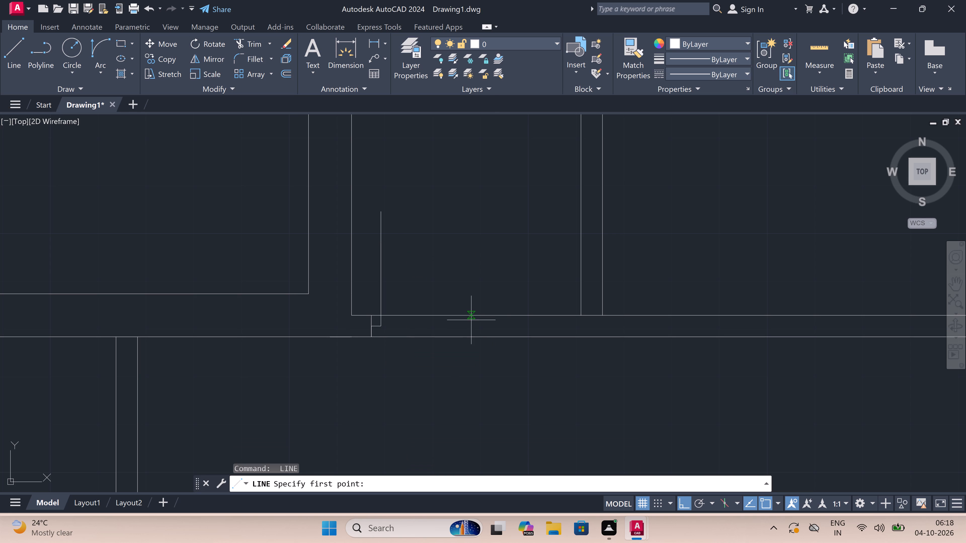
pyautogui.tripleClick(483, 315)
pyautogui.click(481, 336)
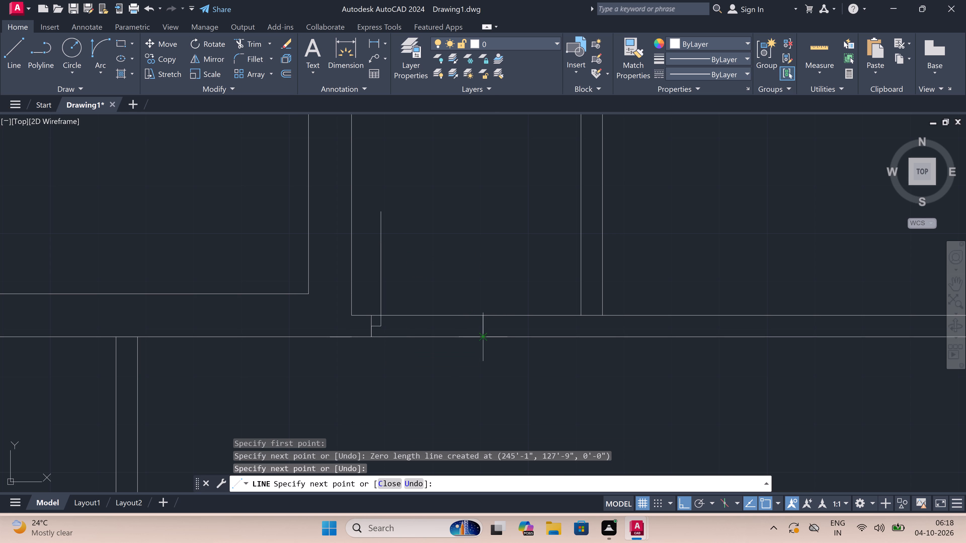
pyautogui.doubleClick(481, 324)
pyautogui.write('2"')
pyautogui.press('space')
pyautogui.press('Escape')
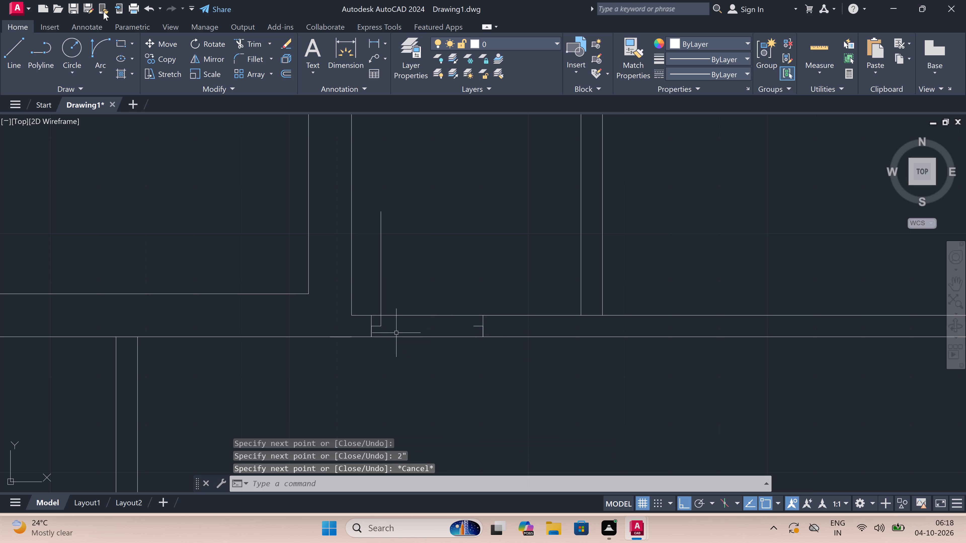
# Draw the door's swing arc from the leaf's north end to the end of the east jamb's stub.
pyautogui.click(100, 49)
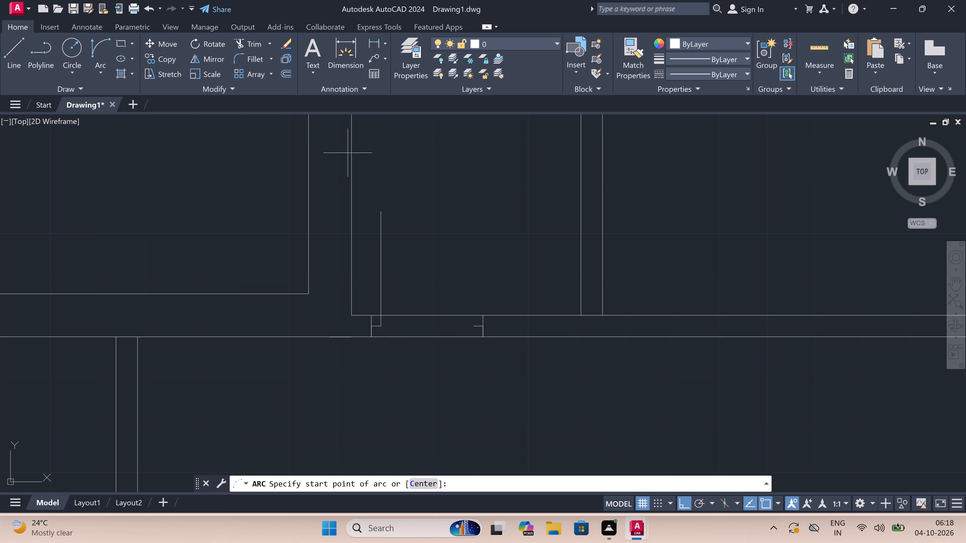
pyautogui.doubleClick(386, 209)
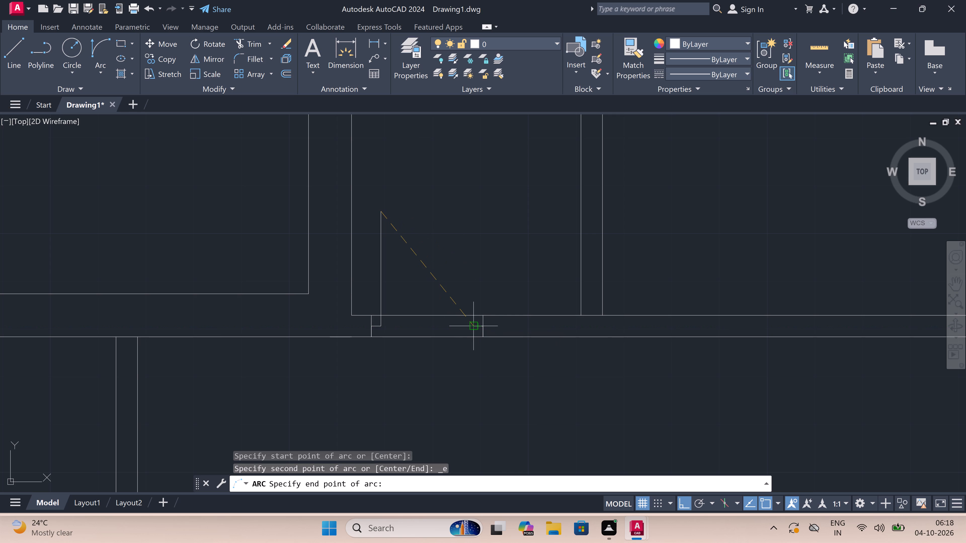
pyautogui.click(472, 325)
pyautogui.doubleClick(490, 251)
# Trim both south wall lines between the door jambs to open the small room's doorway.
pyautogui.press('t')
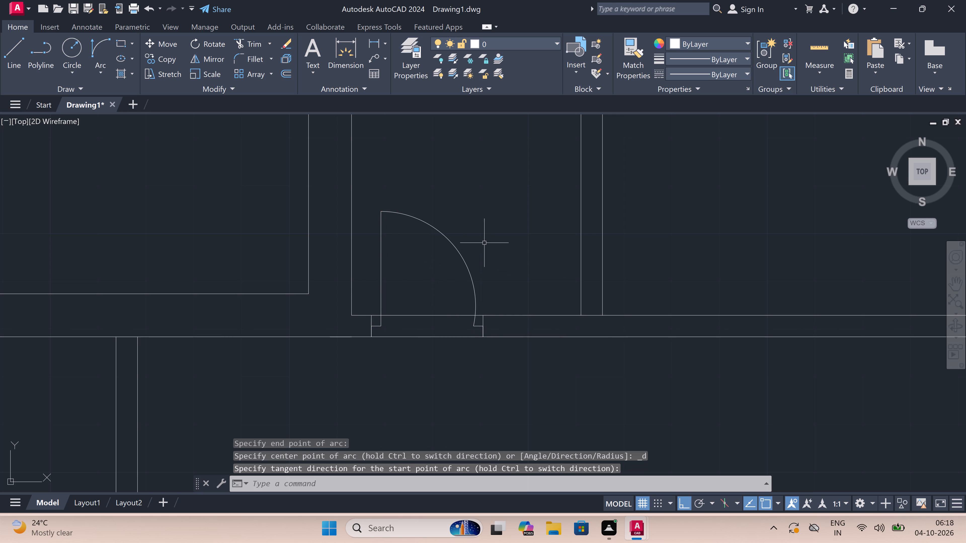
pyautogui.press('r')
pyautogui.press('space')
pyautogui.scroll(-1, 475, 239)
pyautogui.click(450, 263)
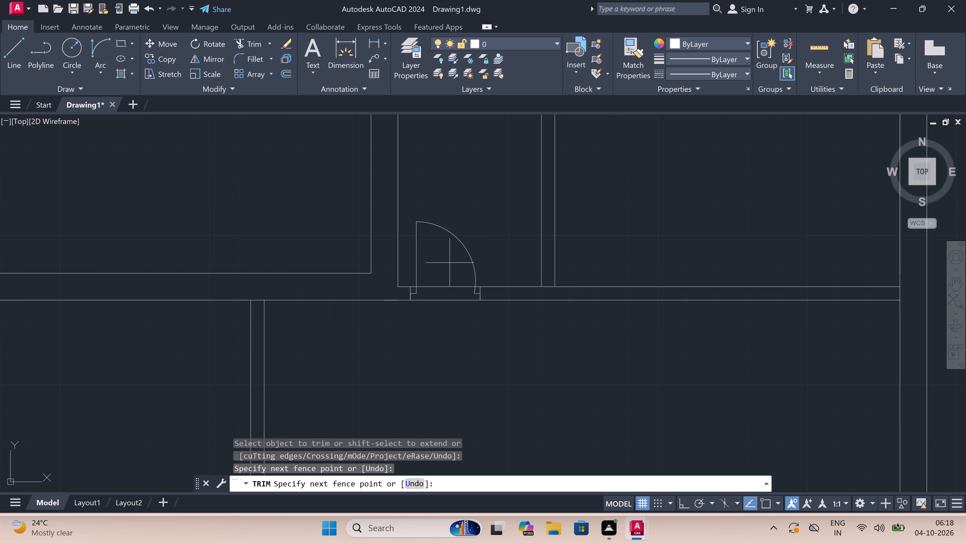
pyautogui.click(447, 353)
# Trim the south wall's north line between the two partition lines where the partition meets the wall.
pyautogui.scroll(2, 546, 288)
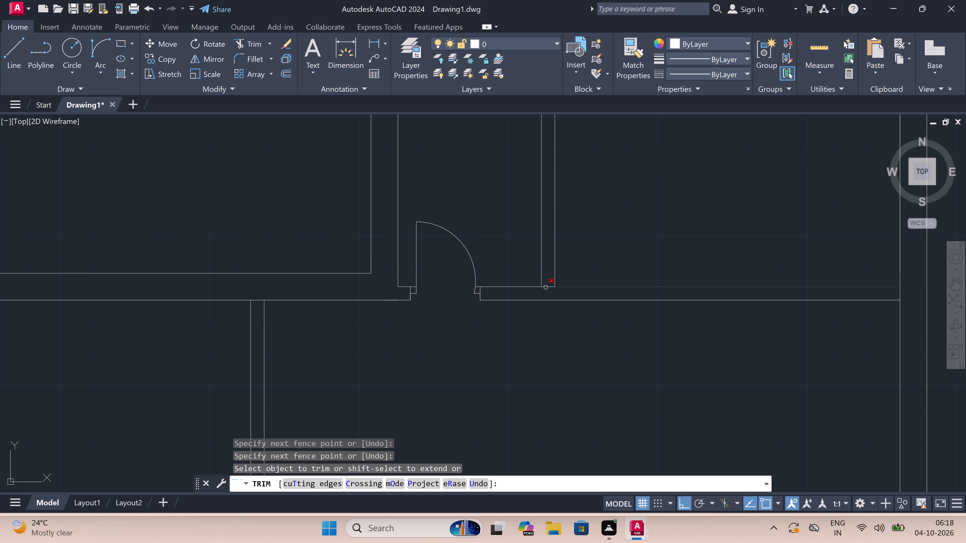
pyautogui.scroll(2, 546, 288)
pyautogui.click(545, 288)
pyautogui.doubleClick(544, 234)
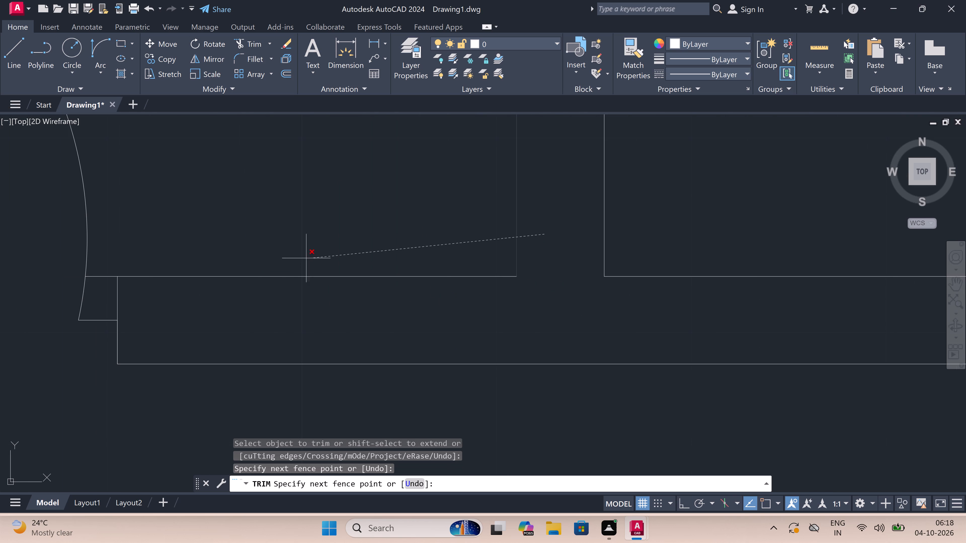
pyautogui.scroll(-2, 287, 253)
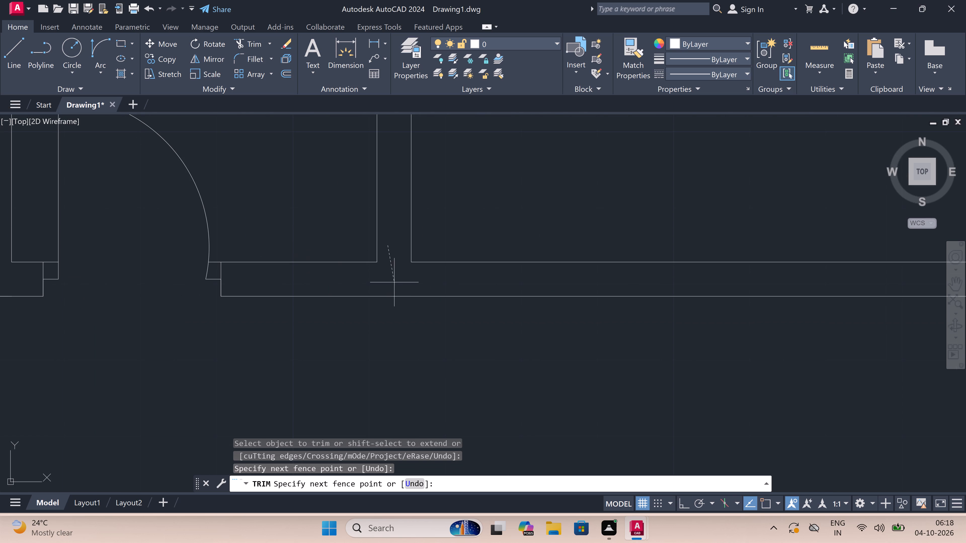
pyautogui.doubleClick(394, 281)
pyautogui.scroll(-4, 316, 287)
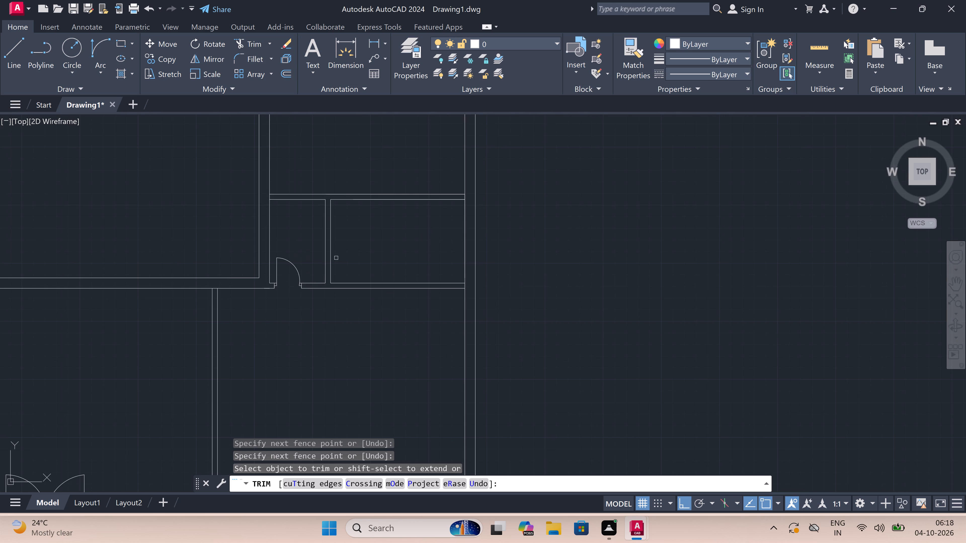
pyautogui.press('Escape')
# Draw two opening end lines across the south wall between the partition and the exterior east wall.
pyautogui.write('l')
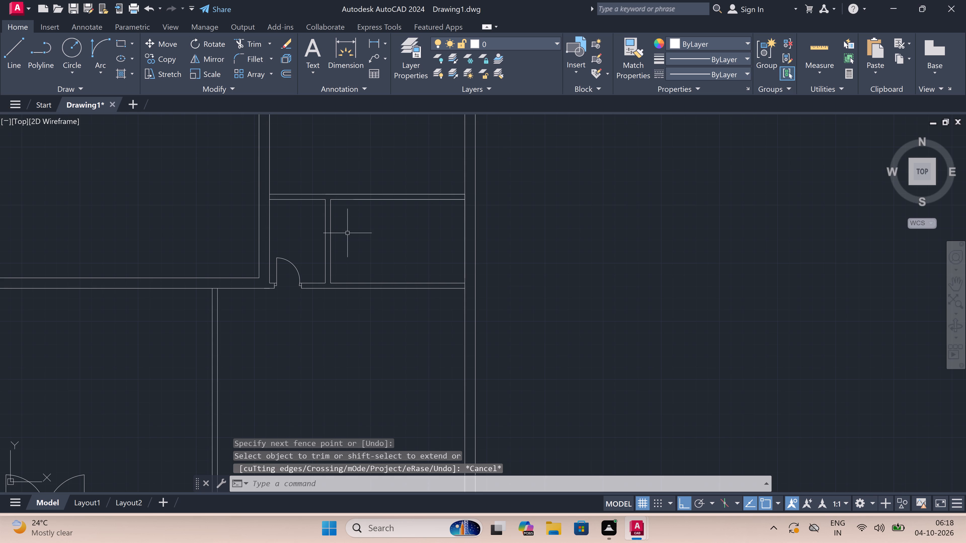
pyautogui.press('space')
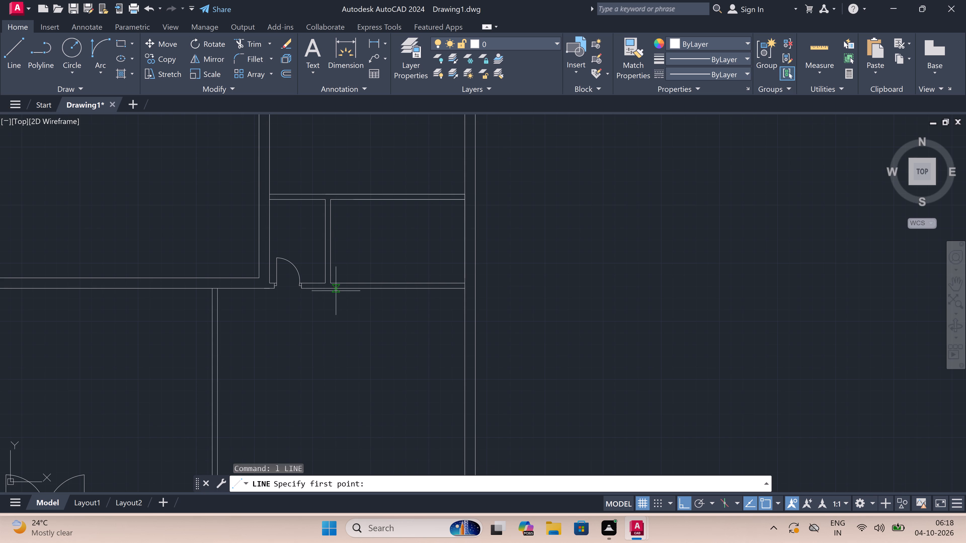
pyautogui.scroll(2, 353, 289)
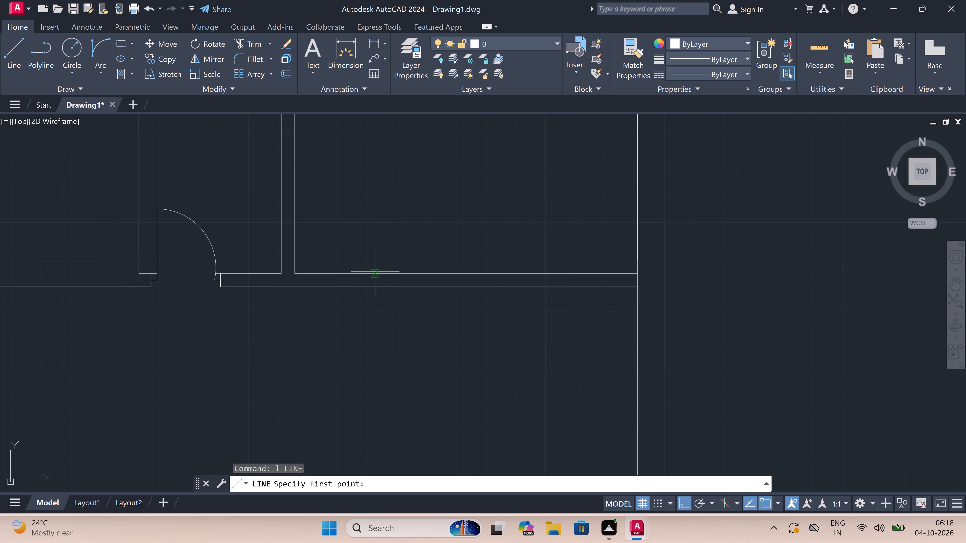
pyautogui.click(378, 273)
pyautogui.click(378, 290)
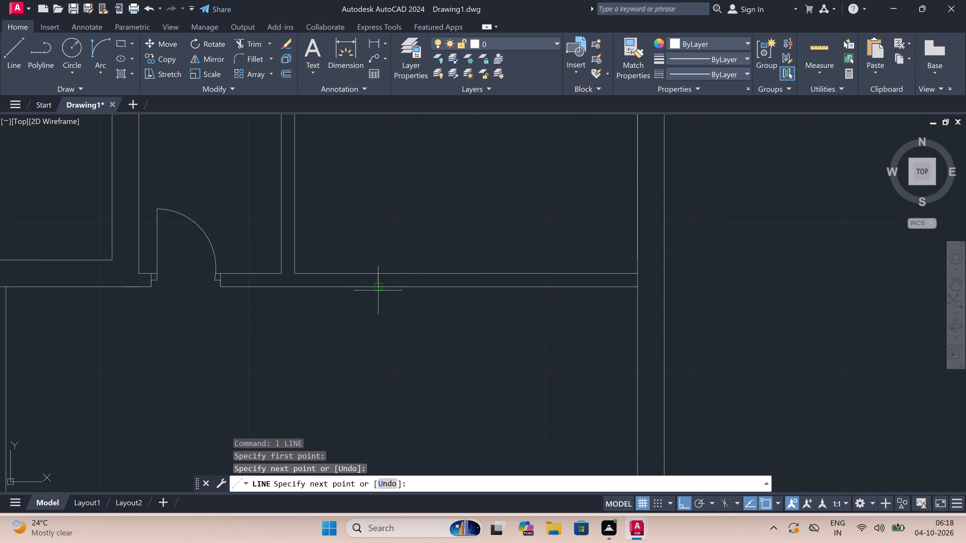
pyautogui.press('Escape')
pyautogui.press('v')
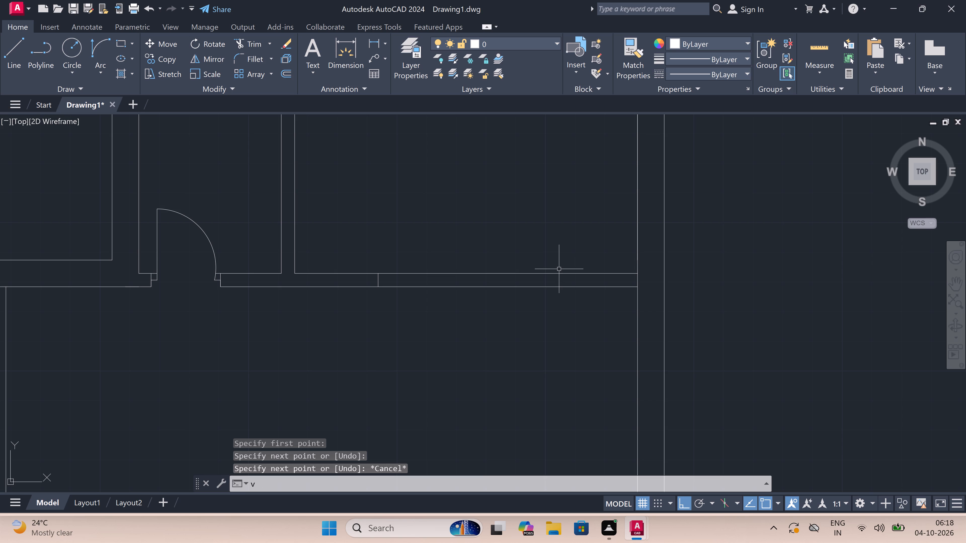
pyautogui.press('Escape')
pyautogui.press('space')
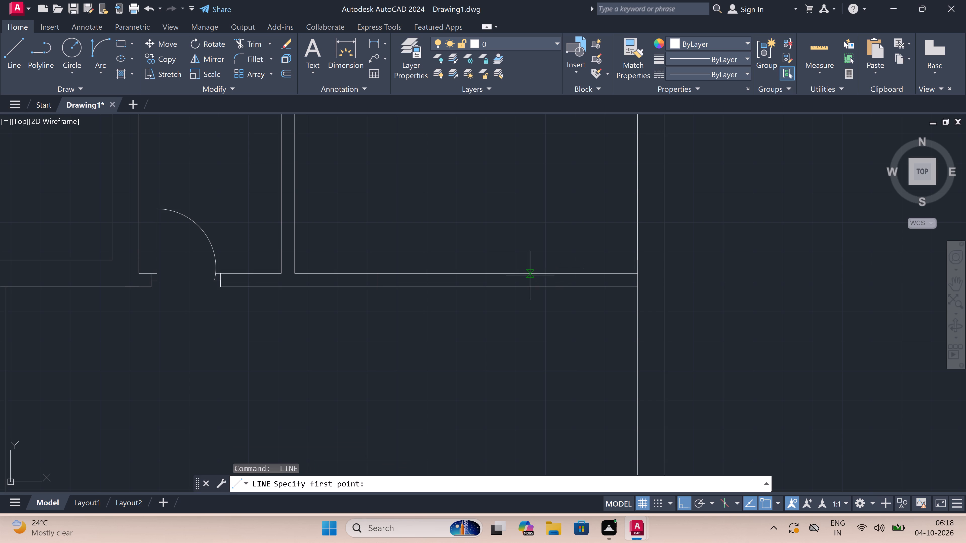
pyautogui.click(540, 272)
pyautogui.click(541, 286)
pyautogui.press('Escape')
# Trim both south wall lines between the two end lines to form the eastern room's wide opening.
pyautogui.press('t')
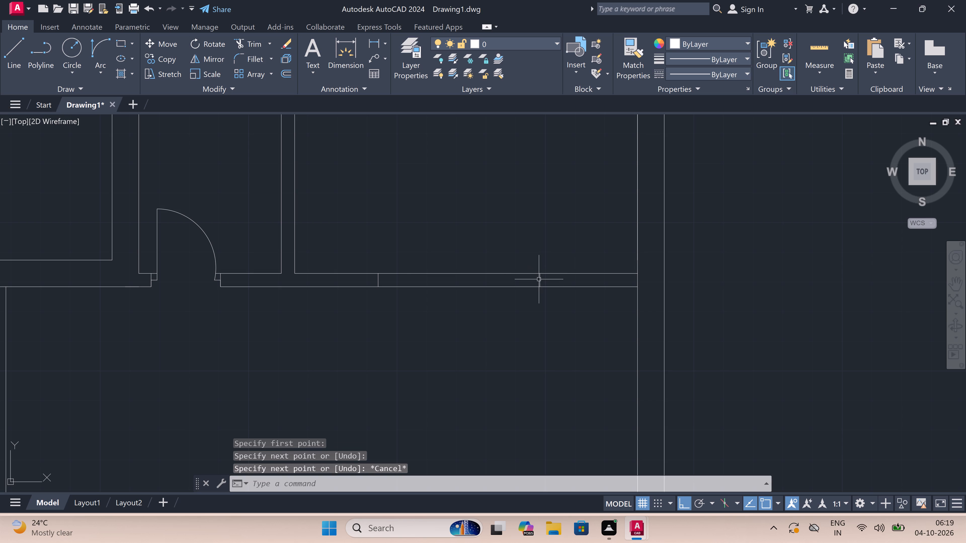
pyautogui.press('r')
pyautogui.press('space')
pyautogui.click(501, 219)
pyautogui.click(477, 330)
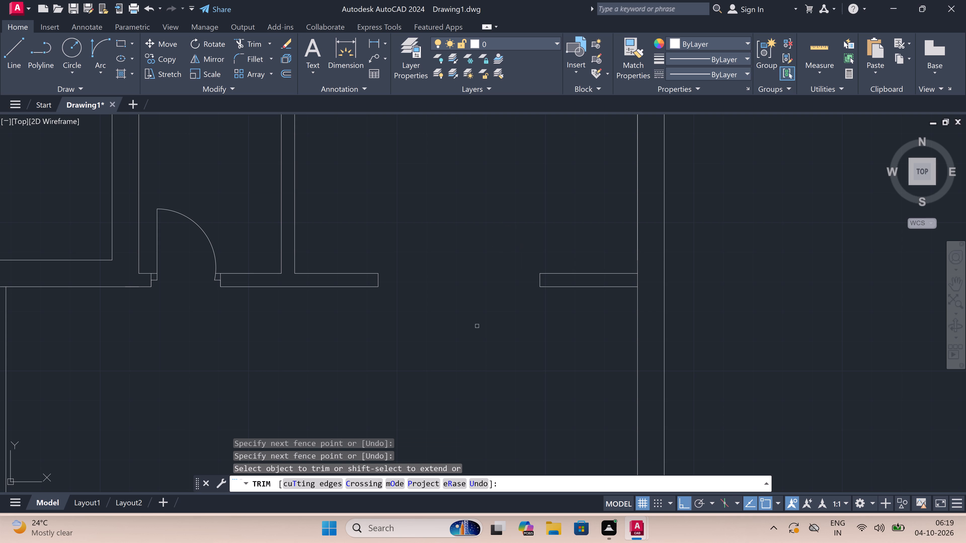
pyautogui.press('Escape')
# Draw a U-shaped outline inside the eastern room, about 4'-9" north from the south wall, across east, and back south.
pyautogui.scroll(-2, 471, 306)
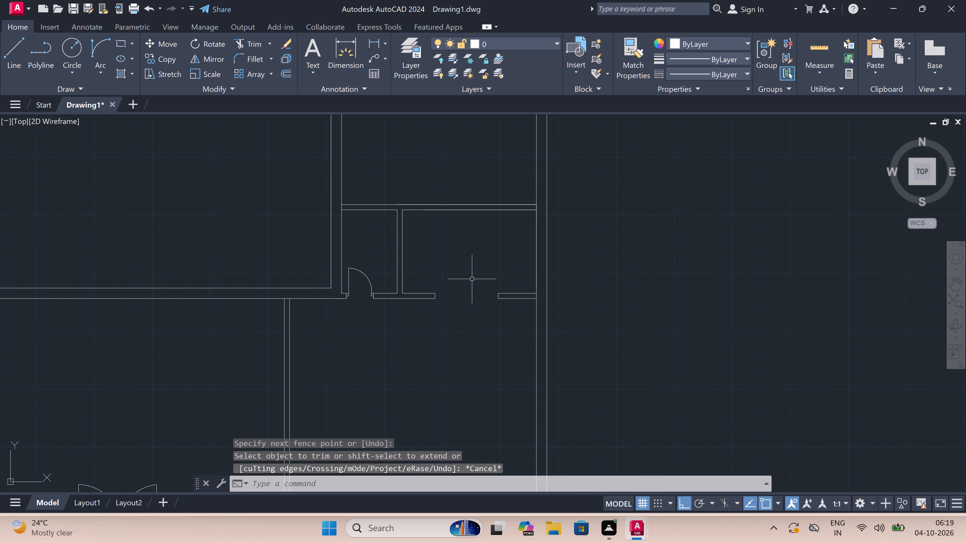
pyautogui.scroll(1, 474, 257)
pyautogui.scroll(-1, 500, 245)
pyautogui.press('l')
pyautogui.press('space')
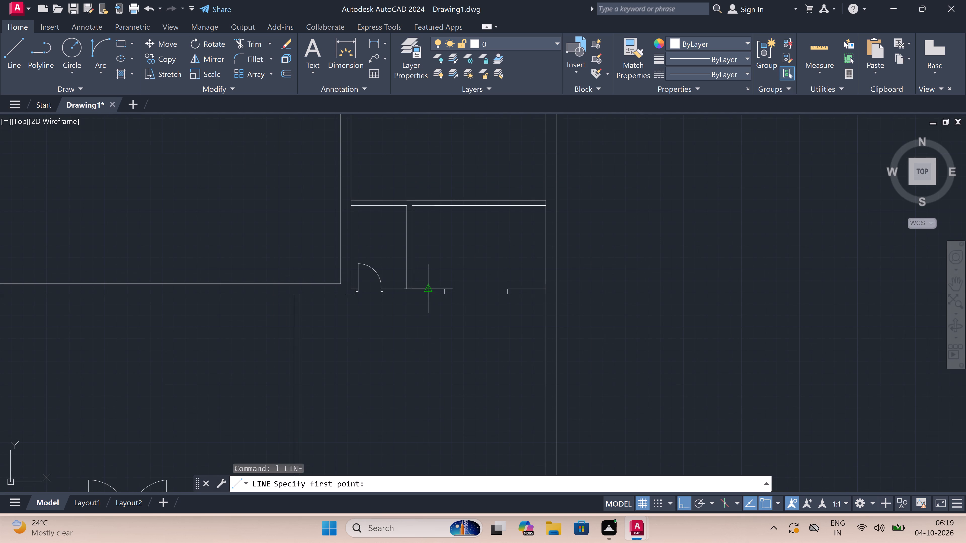
pyautogui.scroll(2, 431, 286)
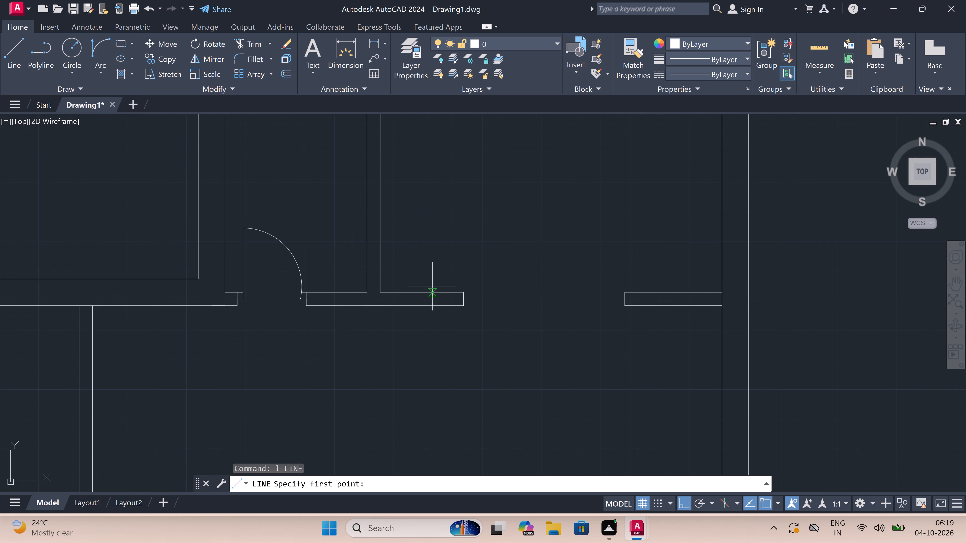
pyautogui.click(435, 292)
pyautogui.scroll(-1, 435, 291)
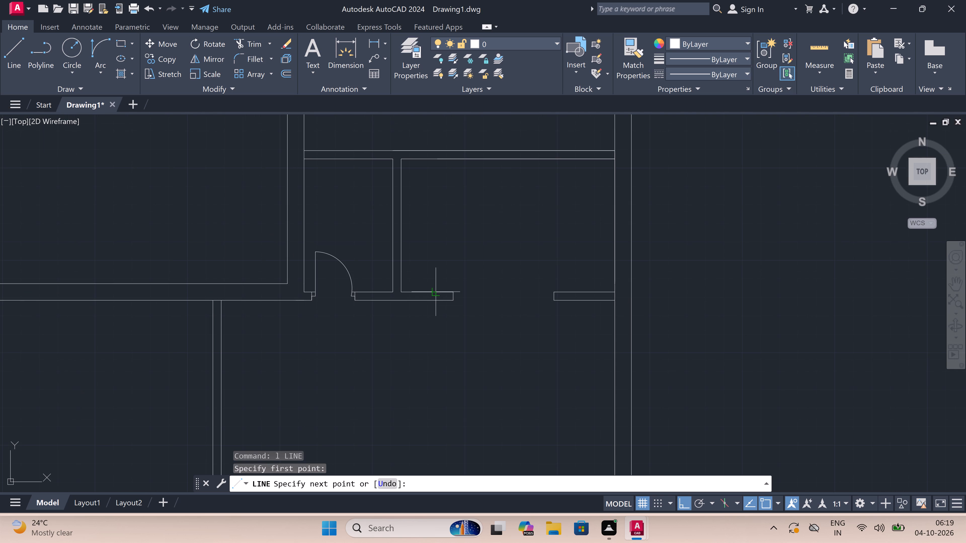
pyautogui.click(434, 187)
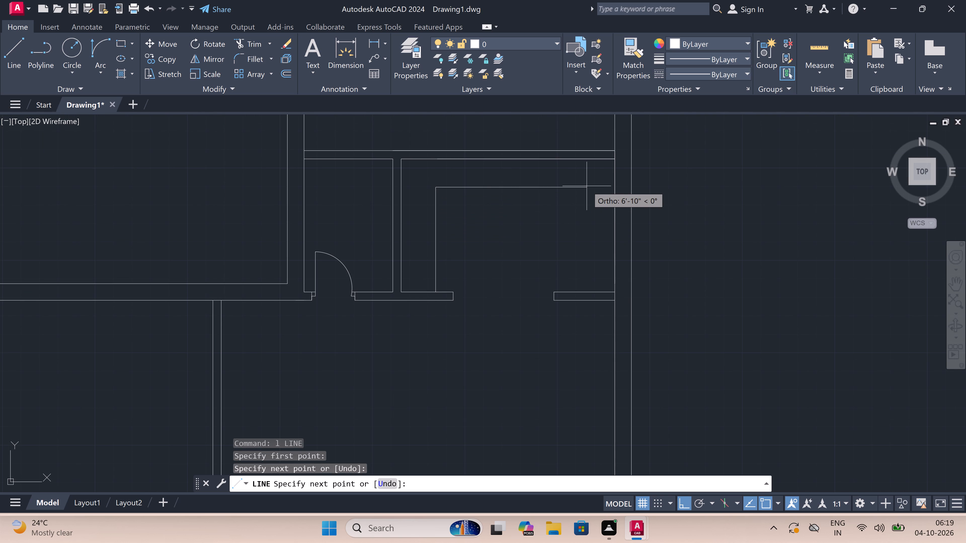
pyautogui.click(582, 185)
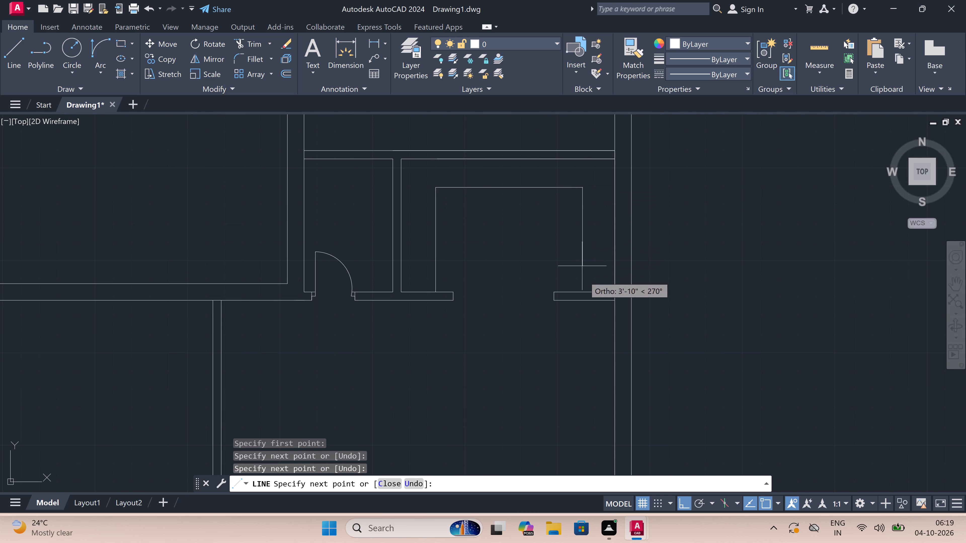
pyautogui.click(581, 289)
pyautogui.press('Escape')
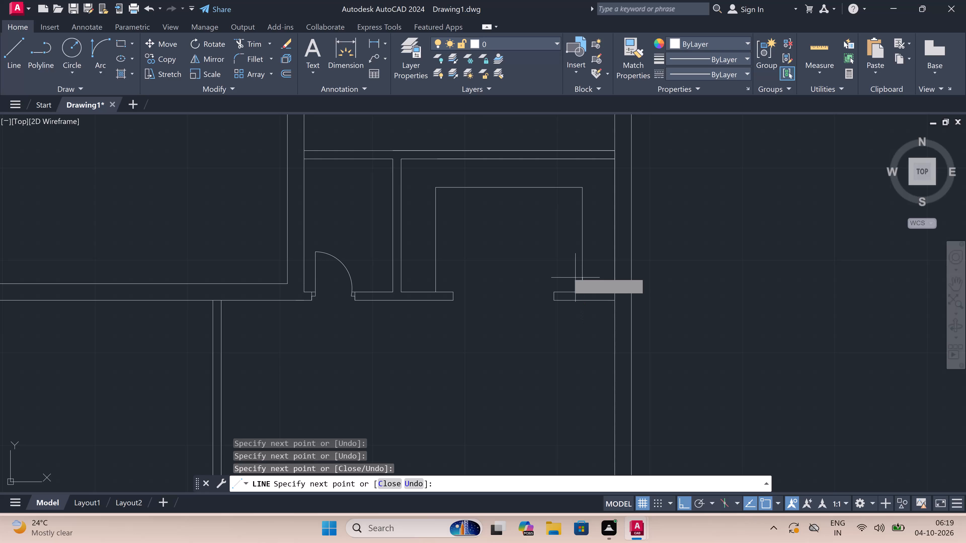
# Examine the whole floor plan and the layout of its southern rooms.
pyautogui.scroll(-4, 442, 228)
pyautogui.scroll(2, 433, 268)
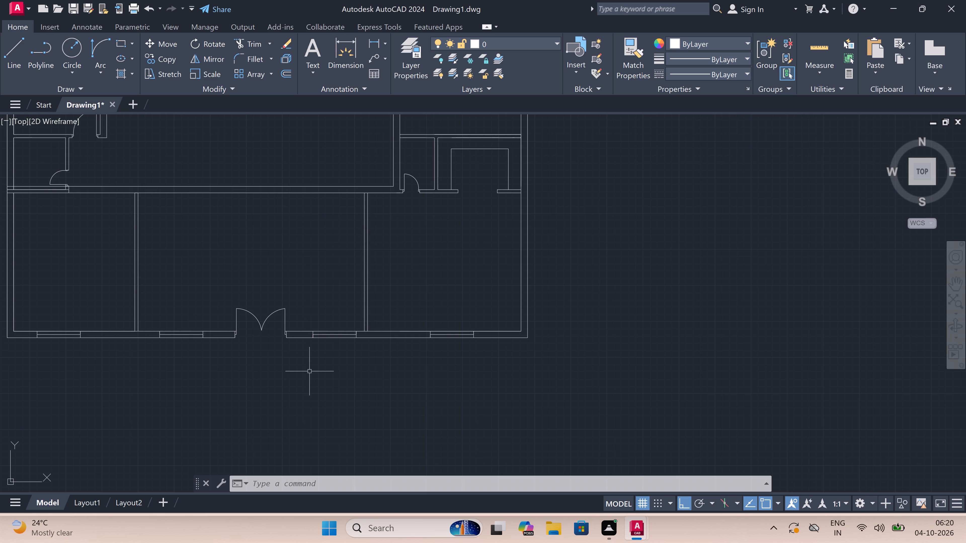
pyautogui.scroll(-3, 306, 359)
pyautogui.scroll(2, 304, 348)
pyautogui.scroll(-3, 304, 342)
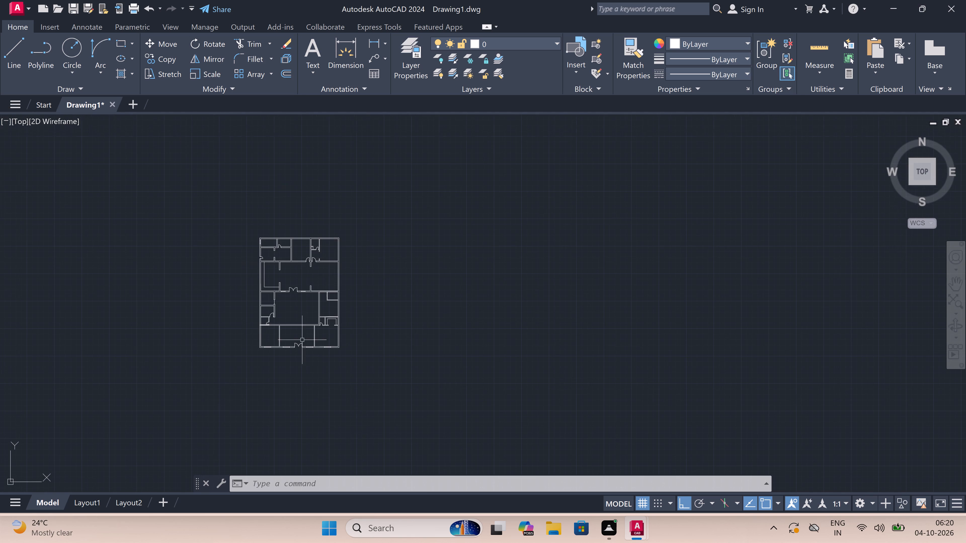
pyautogui.scroll(-2, 333, 234)
pyautogui.scroll(4, 299, 245)
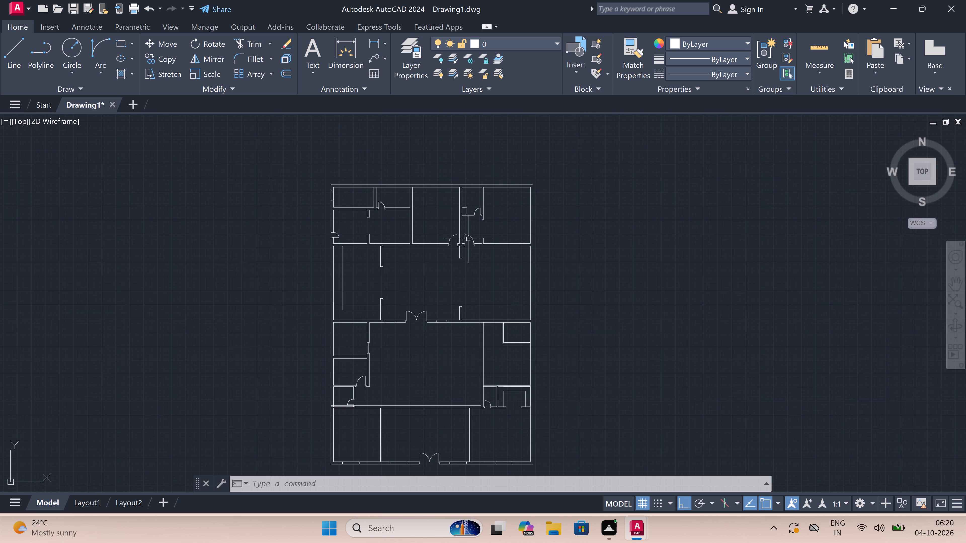
pyautogui.scroll(-2, 474, 250)
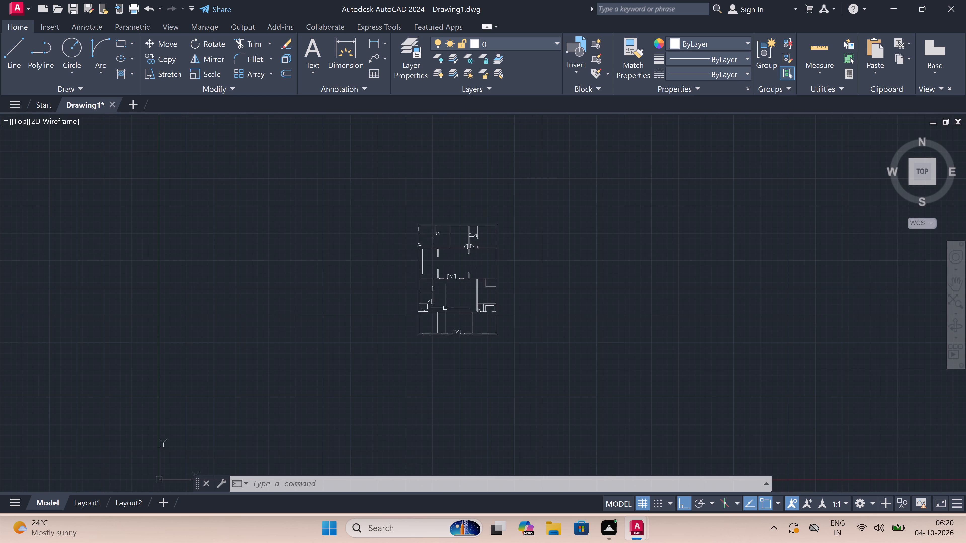
pyautogui.scroll(1, 437, 371)
pyautogui.scroll(2, 464, 254)
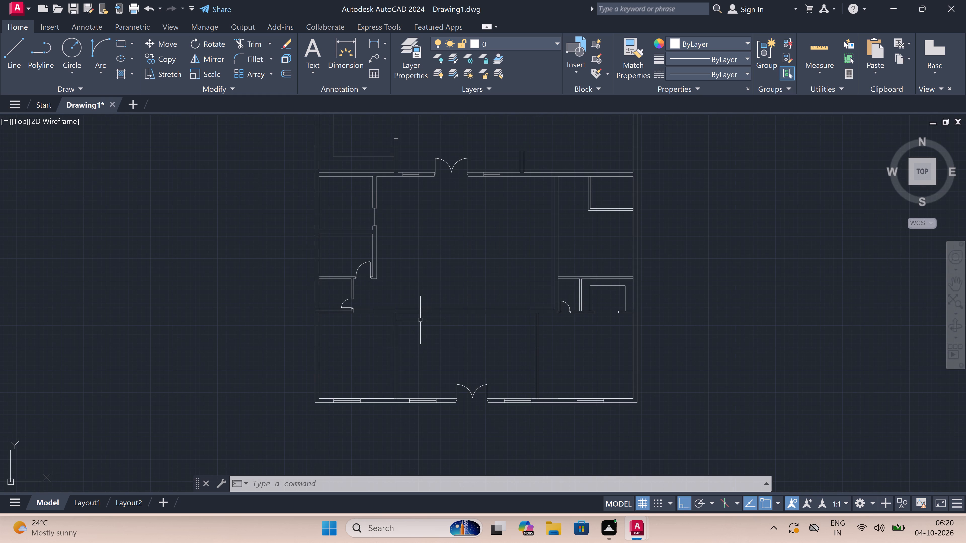
pyautogui.scroll(2, 416, 338)
pyautogui.scroll(-1, 417, 338)
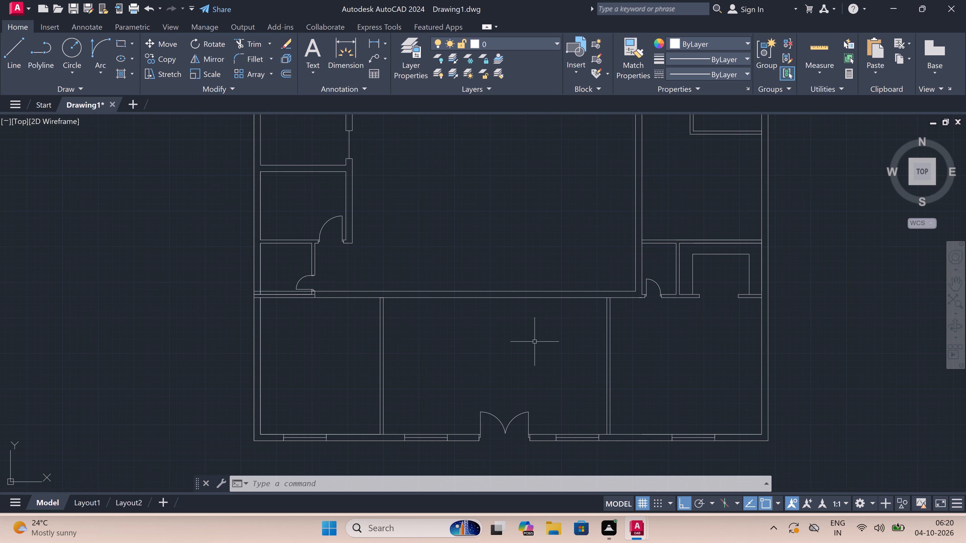
# Draw the east jamb line across the middle southern room's north wall, aligned with the entrance door, adding a 2" offset and 3' leaf northward.
pyautogui.write('l')
pyautogui.press('space')
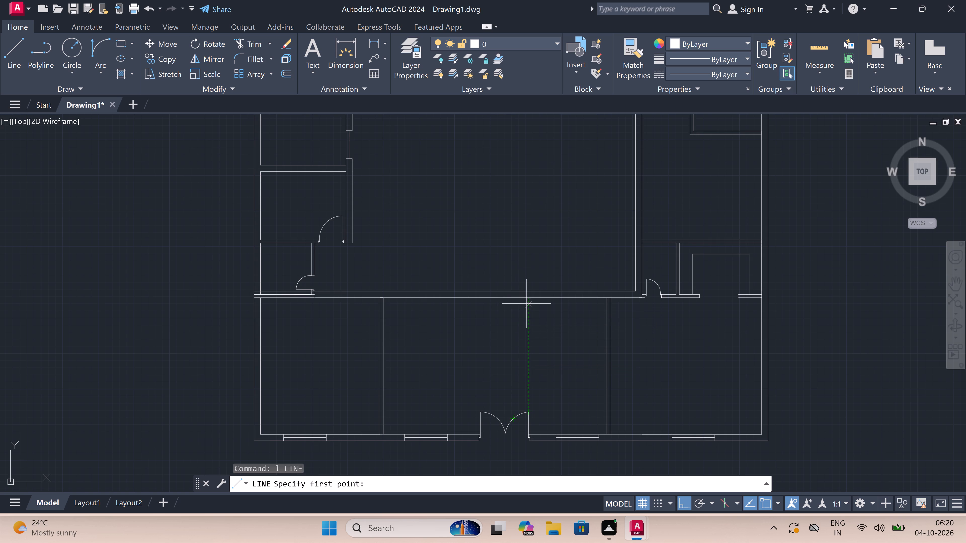
pyautogui.scroll(3, 527, 300)
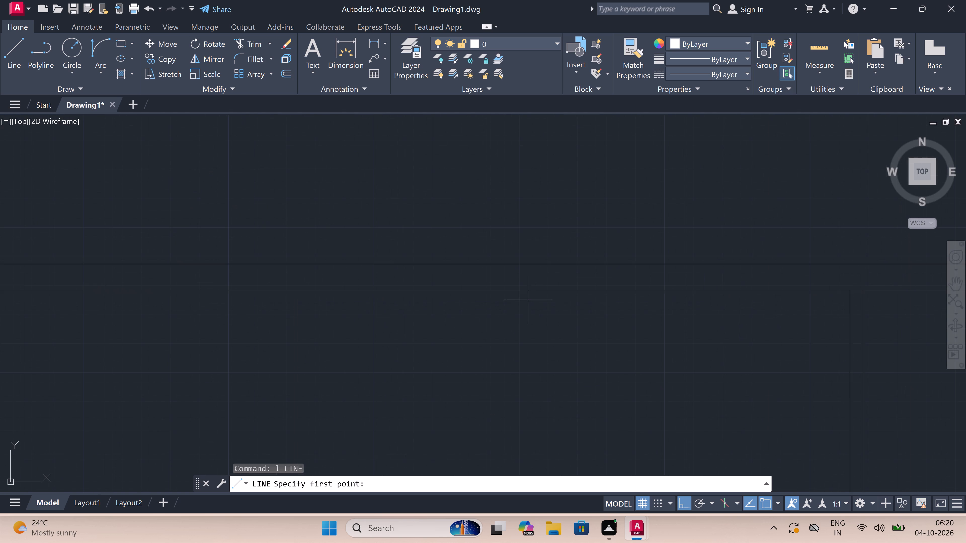
pyautogui.click(537, 290)
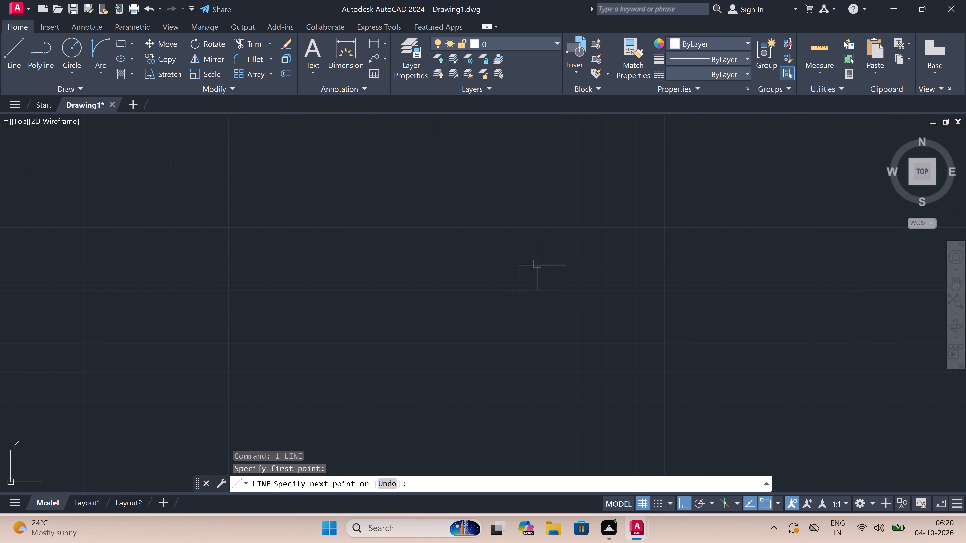
pyautogui.click(541, 264)
pyautogui.click(540, 273)
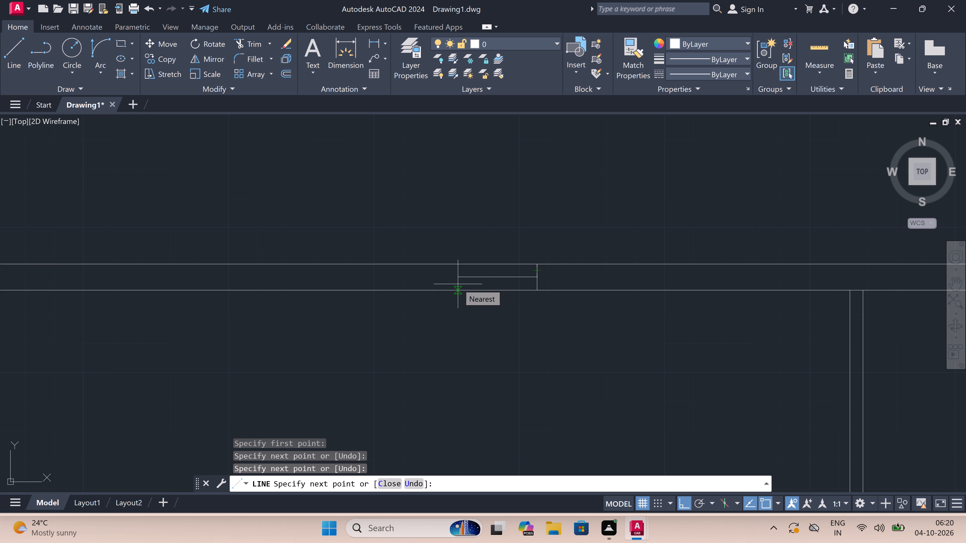
pyautogui.press('2')
pyautogui.write('"')
pyautogui.press('space')
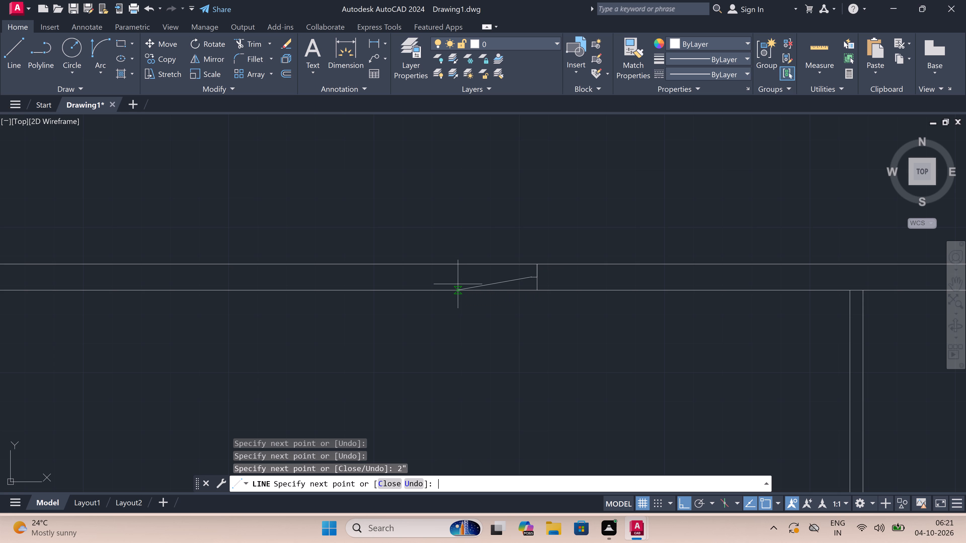
pyautogui.write("3'")
pyautogui.press('space')
pyautogui.press('Escape')
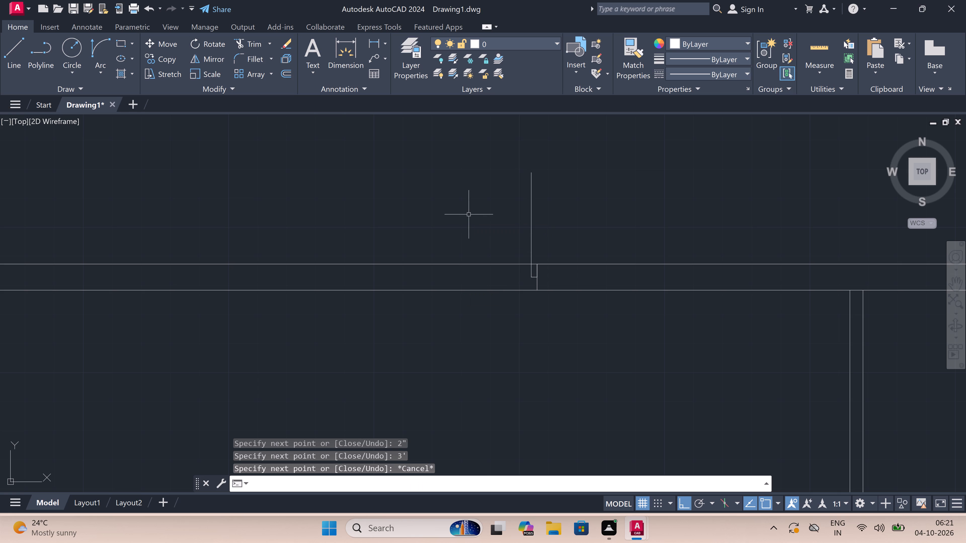
# Draw the west jamb line across the same wall, aligned with the entrance's west jamb, with a 2" eastward offset and 3' leaf northward.
pyautogui.press('space')
pyautogui.scroll(-2, 462, 217)
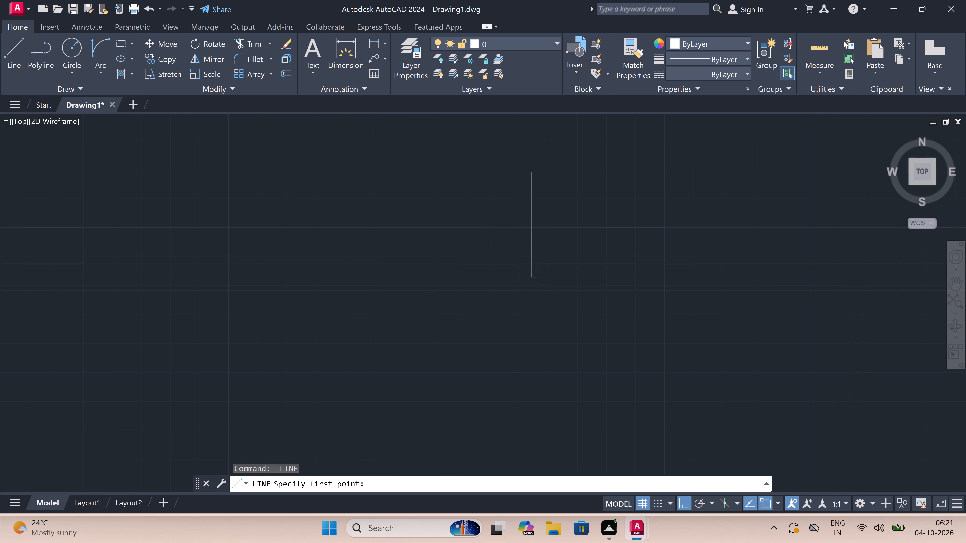
pyautogui.scroll(-1, 418, 198)
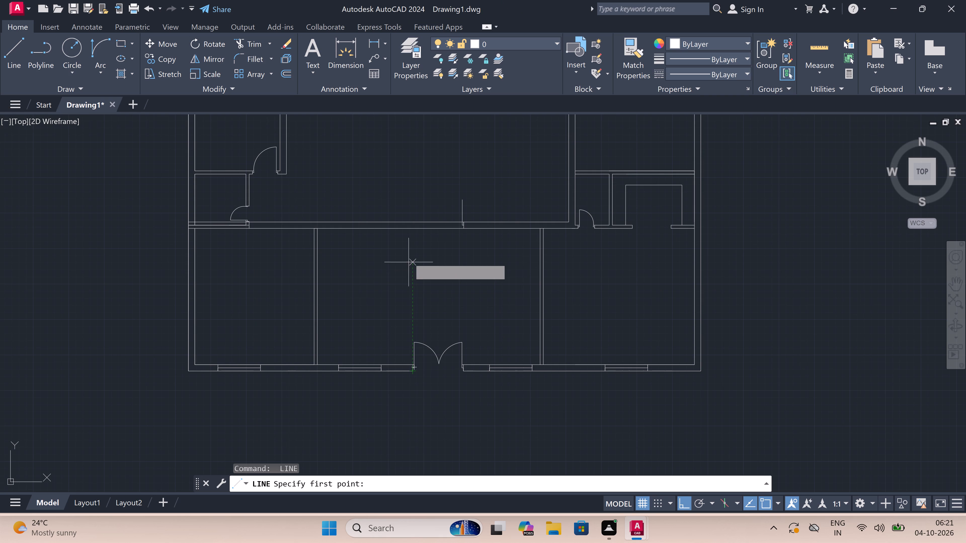
pyautogui.click(409, 231)
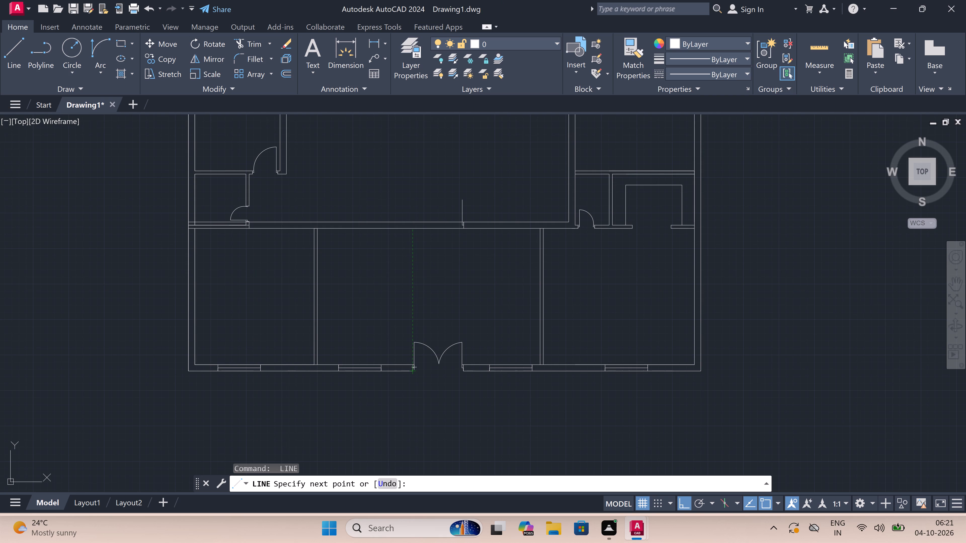
pyautogui.scroll(4, 410, 226)
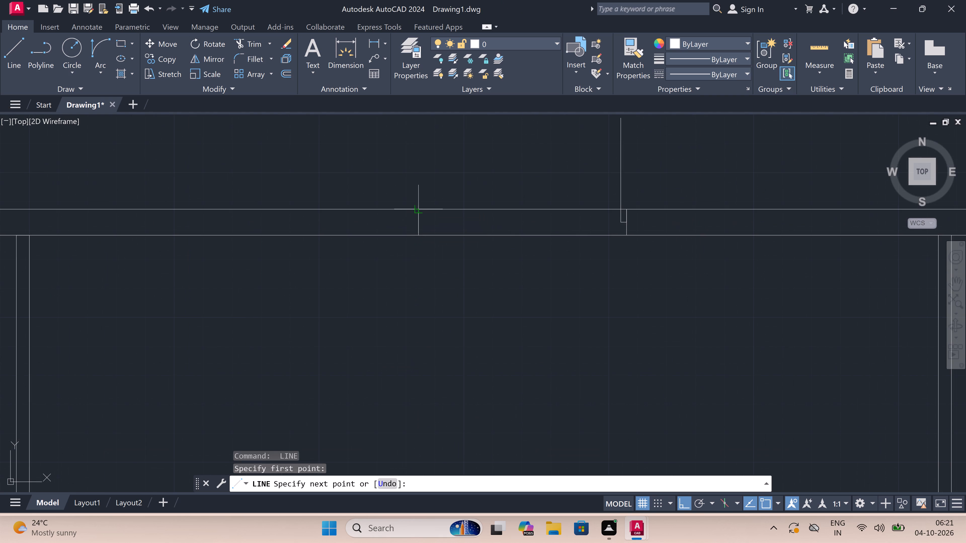
pyautogui.click(415, 209)
pyautogui.scroll(-4, 401, 221)
pyautogui.scroll(4, 410, 207)
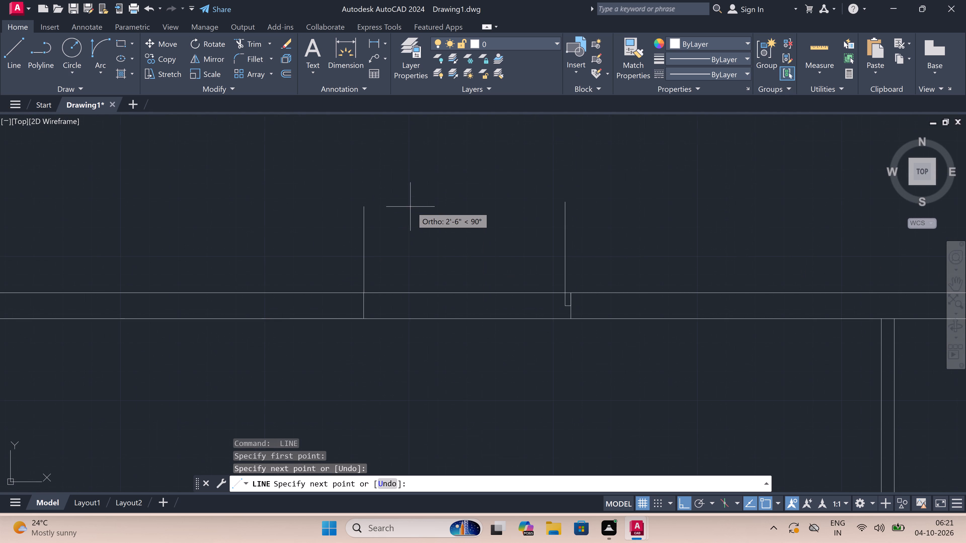
pyautogui.scroll(3, 398, 271)
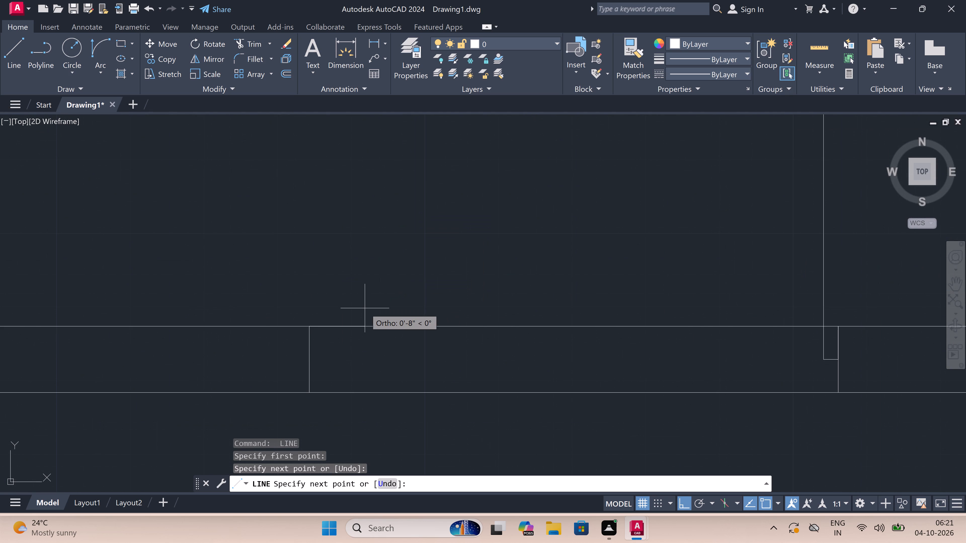
pyautogui.scroll(-1, 365, 308)
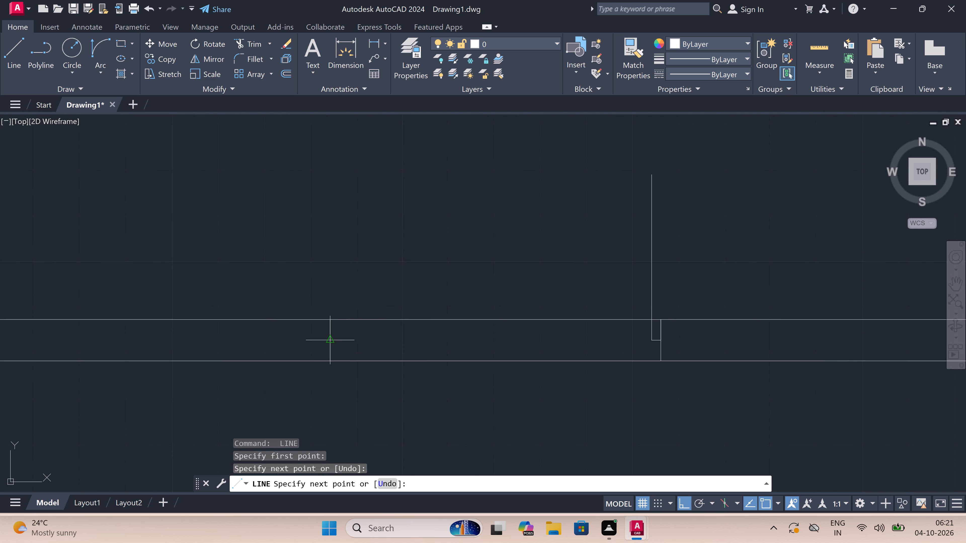
pyautogui.click(330, 340)
pyautogui.press('2')
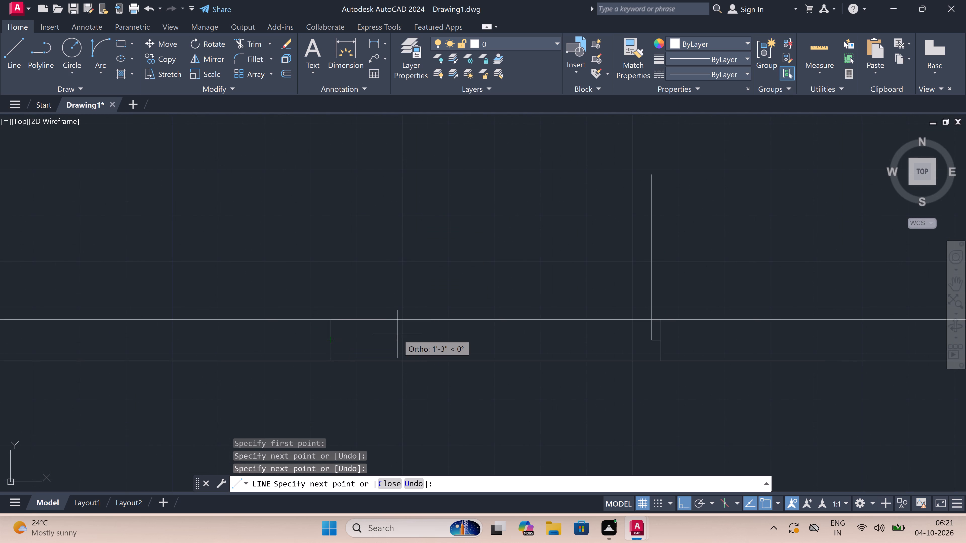
pyautogui.write('"')
pyautogui.press('space')
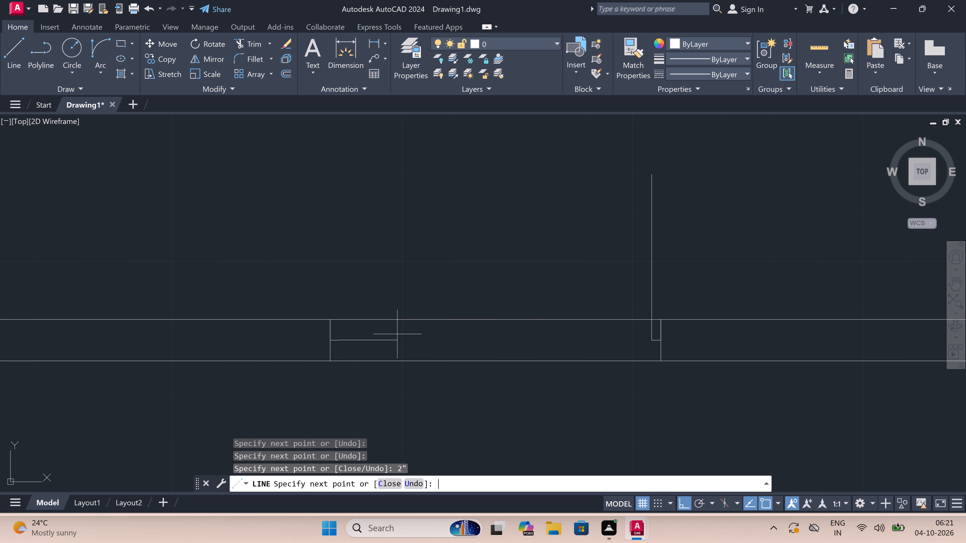
pyautogui.write("3'")
pyautogui.press('space')
pyautogui.press('Escape')
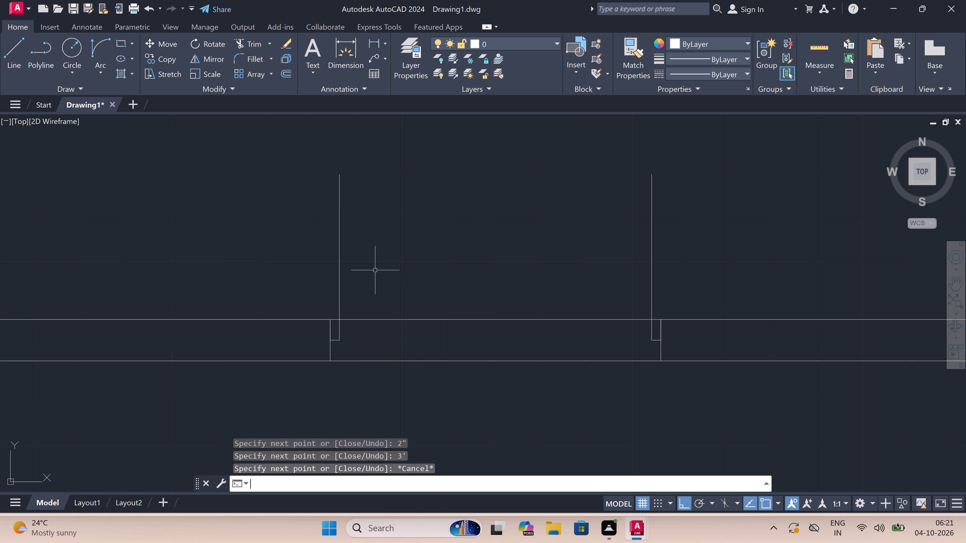
# Mark the opening's middle with a short guide line and draw two door swing arcs from the leaf ends meeting there.
pyautogui.press('space')
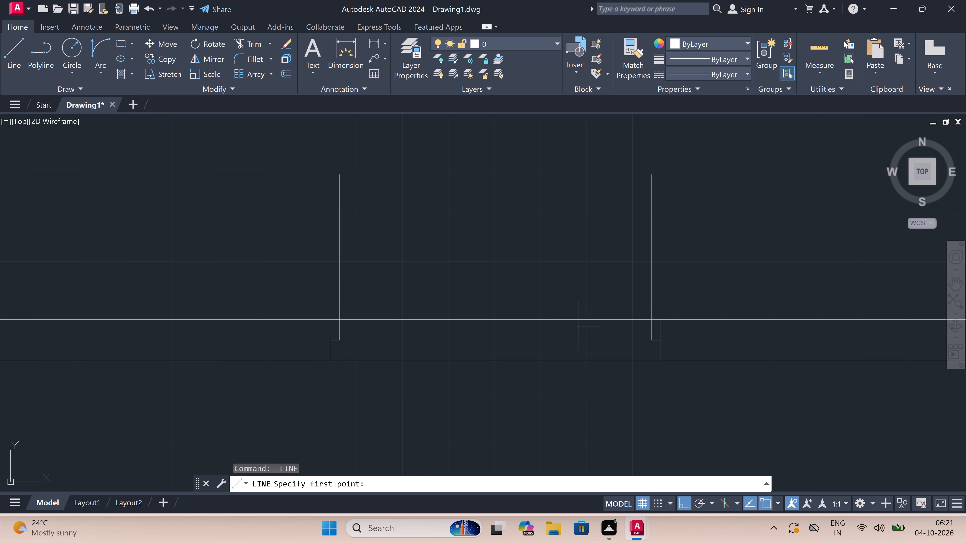
pyautogui.click(500, 318)
pyautogui.doubleClick(499, 301)
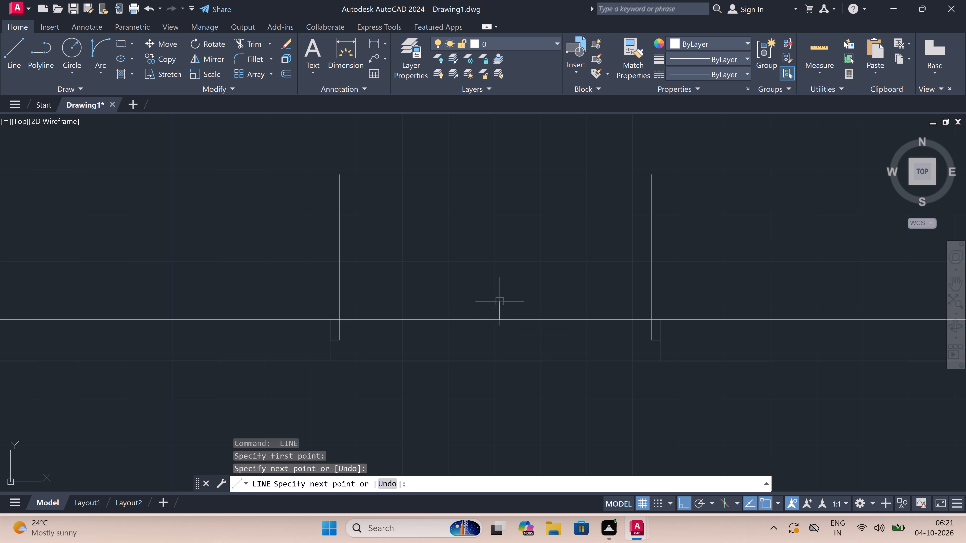
pyautogui.press('Escape')
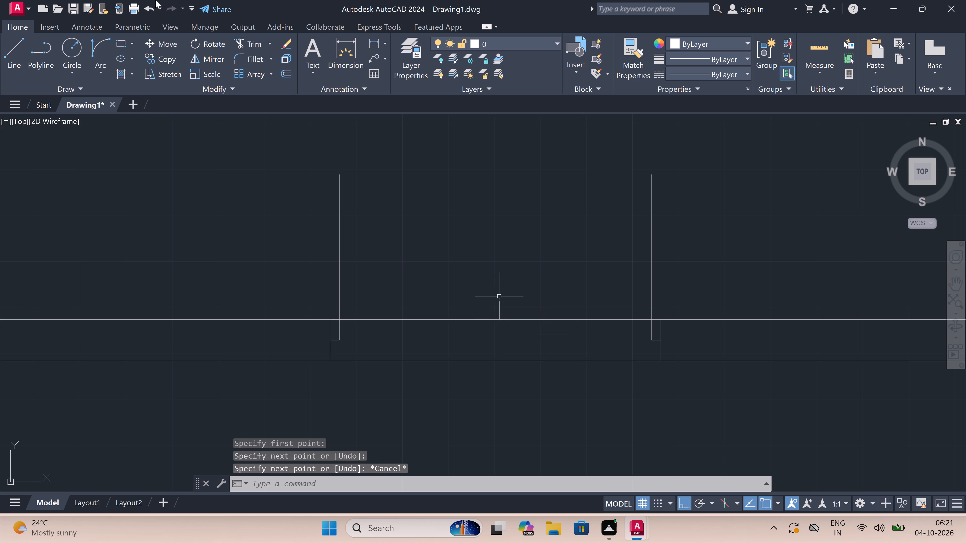
pyautogui.doubleClick(97, 46)
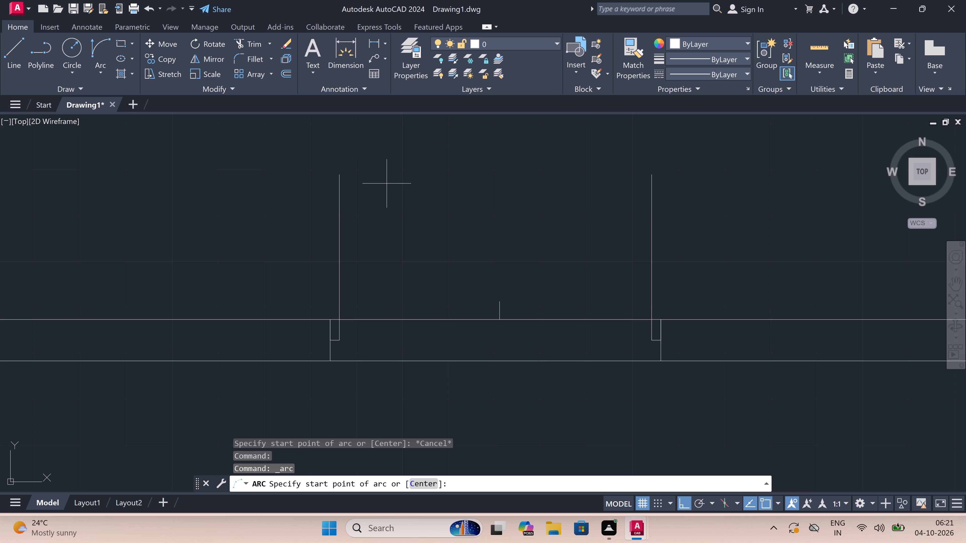
pyautogui.click(340, 174)
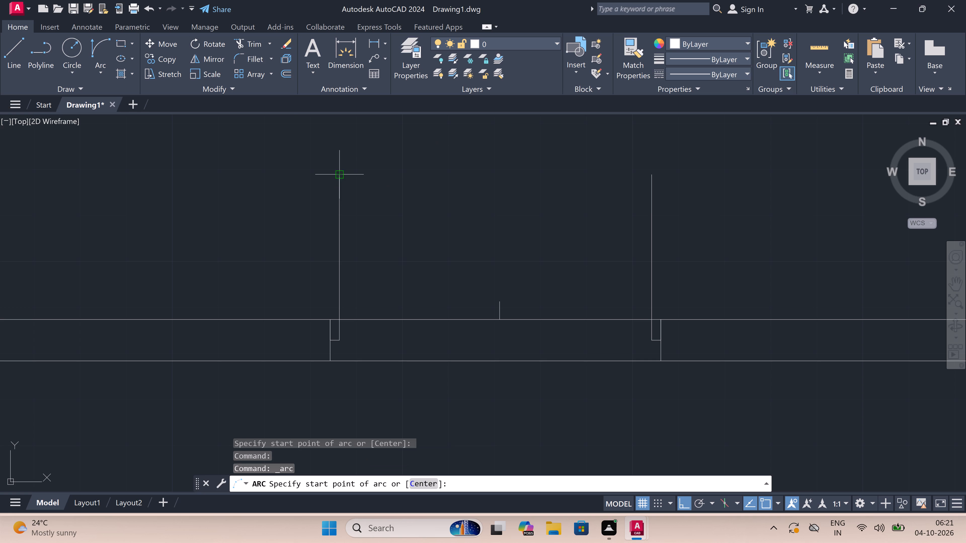
pyautogui.click(497, 318)
pyautogui.doubleClick(509, 269)
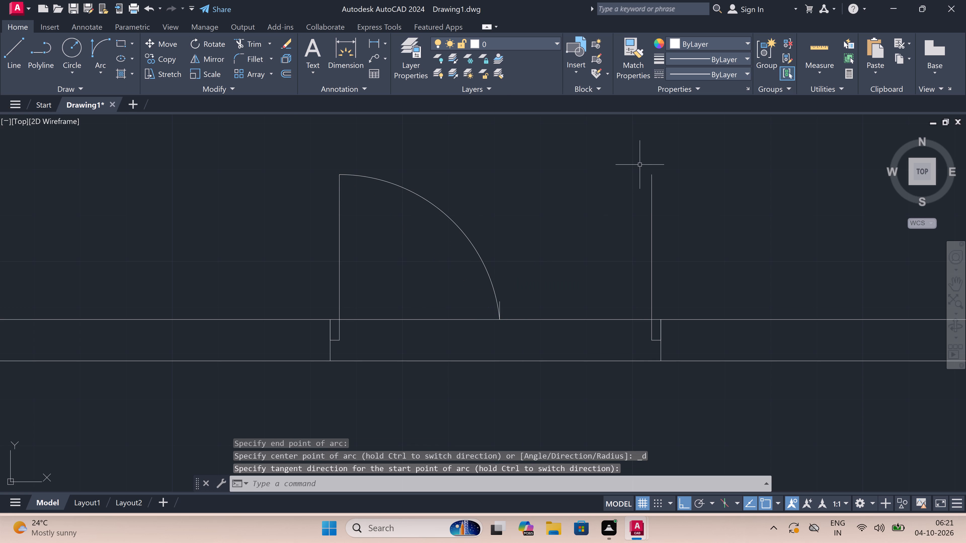
pyautogui.press('space')
pyautogui.click(648, 174)
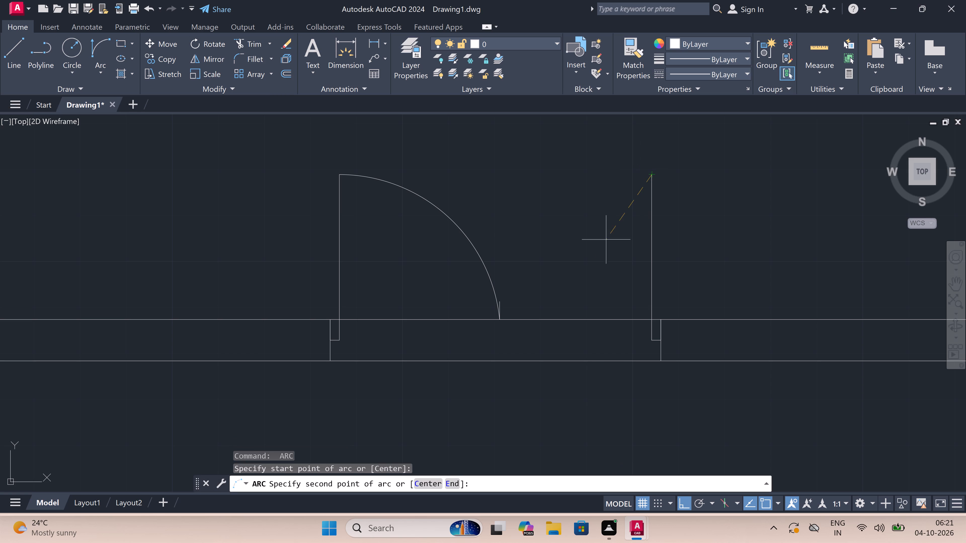
pyautogui.click(497, 320)
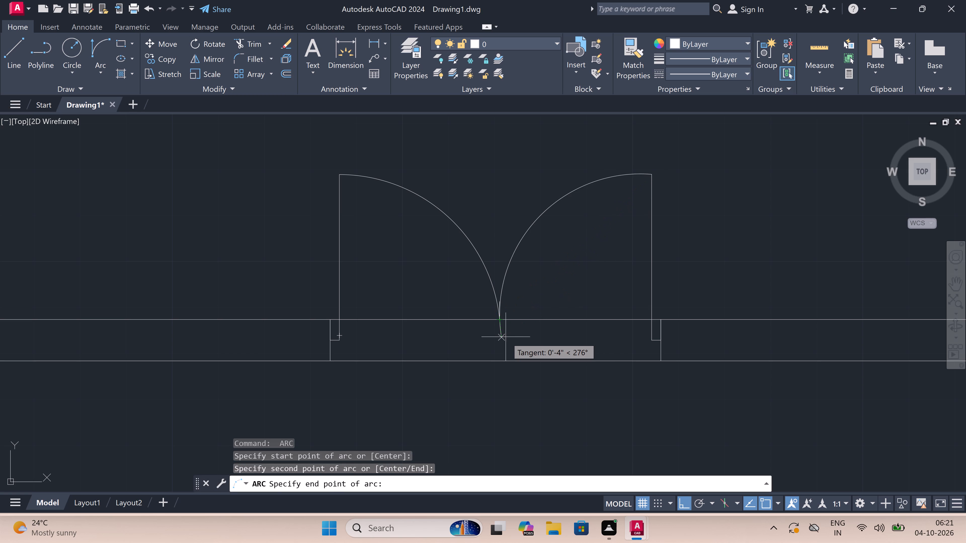
pyautogui.click(505, 338)
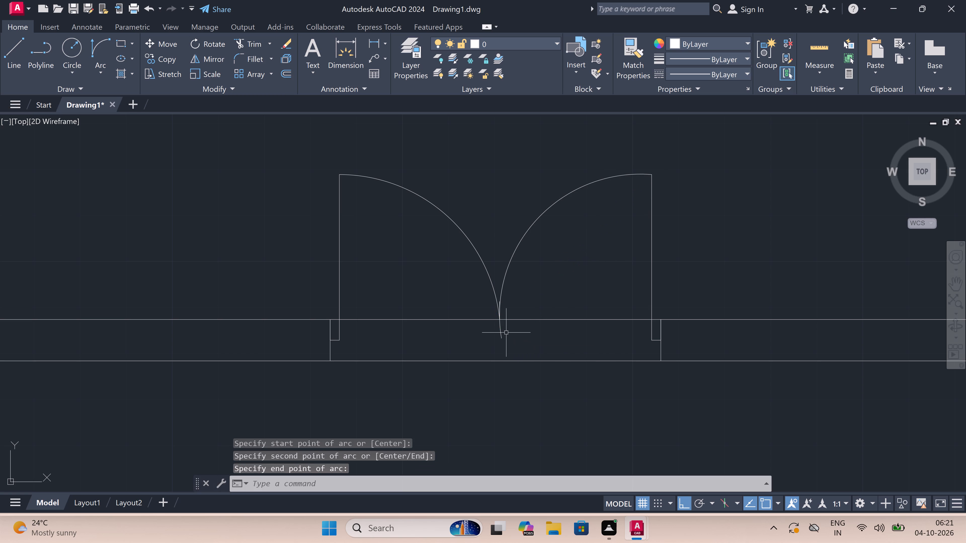
# Trim away the short guide line and the arc's overshoot south of the wall's north line.
pyautogui.press('t')
pyautogui.press('r')
pyautogui.press('space')
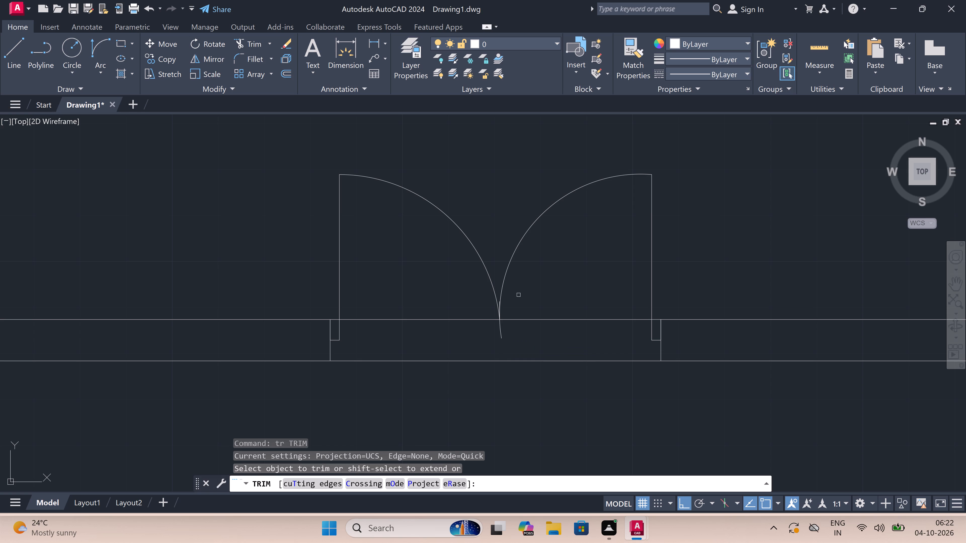
pyautogui.scroll(3, 501, 314)
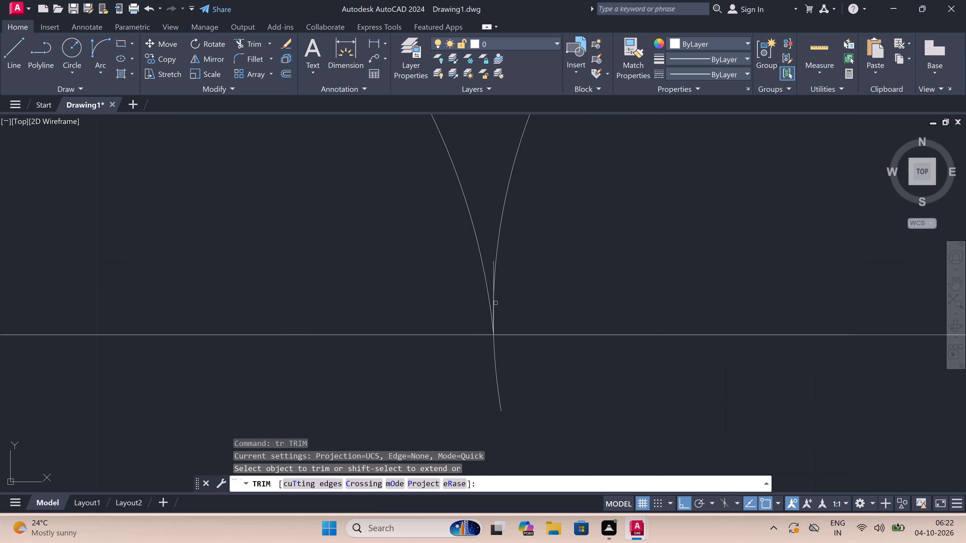
pyautogui.scroll(4, 489, 278)
pyautogui.scroll(1, 515, 225)
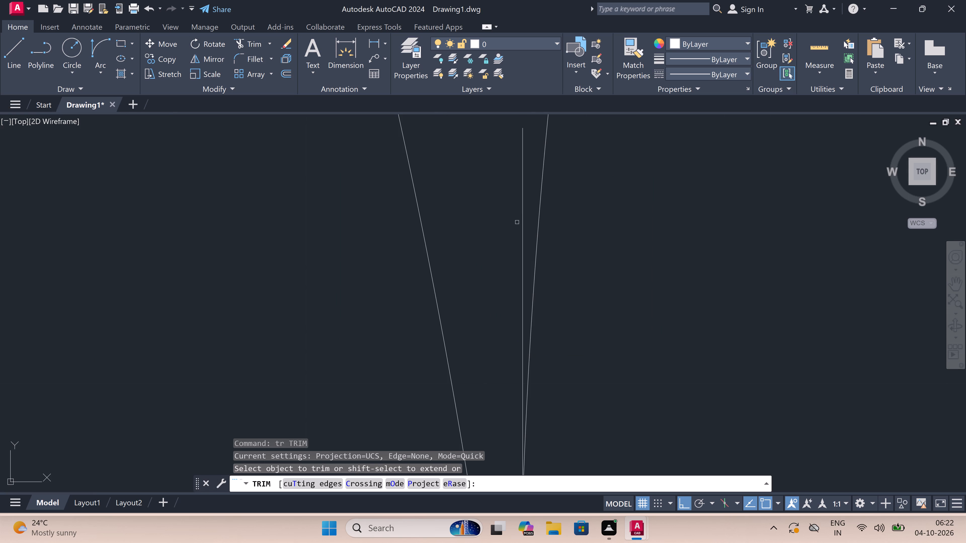
pyautogui.click(526, 208)
pyautogui.click(513, 220)
pyautogui.scroll(-6, 513, 220)
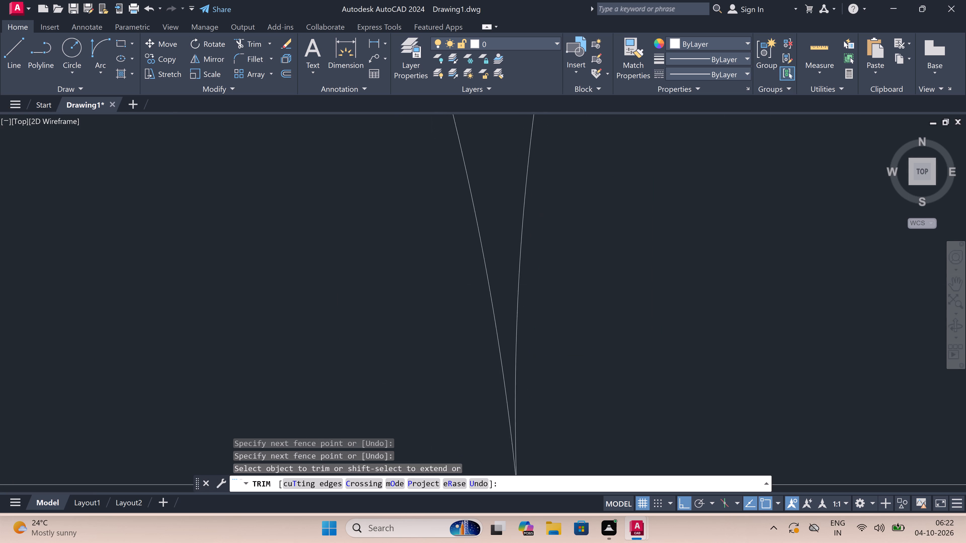
pyautogui.scroll(1, 524, 264)
pyautogui.click(524, 263)
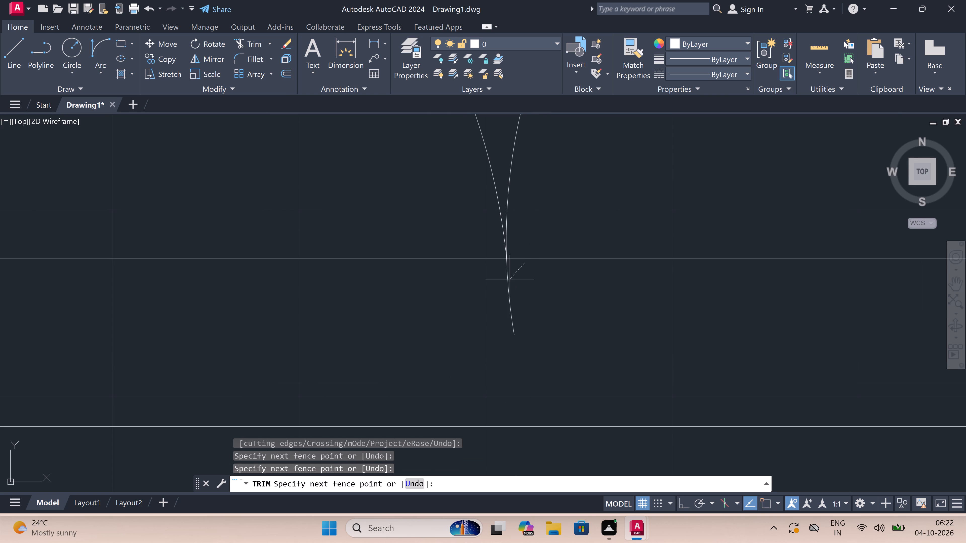
pyautogui.click(498, 285)
pyautogui.scroll(-3, 524, 235)
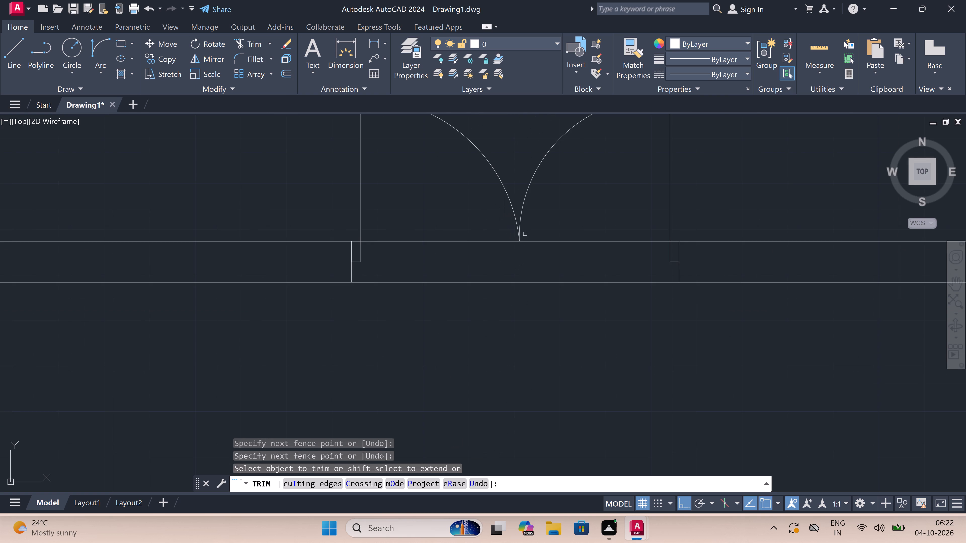
# Trim both wall lines between the two jambs to open the wall for the double door.
pyautogui.click(527, 229)
pyautogui.click(525, 303)
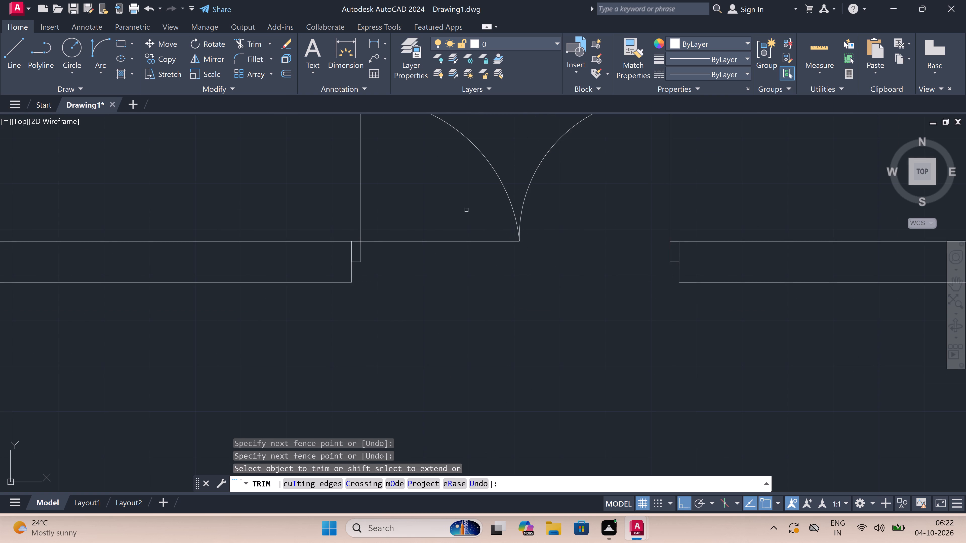
pyautogui.click(452, 187)
pyautogui.click(461, 302)
pyautogui.press('Escape')
pyautogui.scroll(-3, 352, 261)
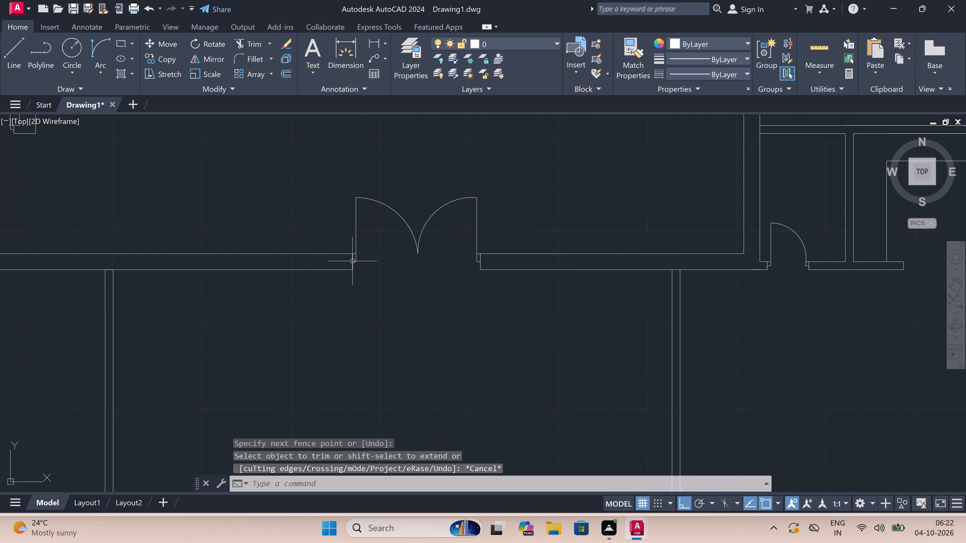
pyautogui.scroll(-2, 352, 261)
pyautogui.scroll(1, 399, 280)
pyautogui.scroll(-2, 401, 282)
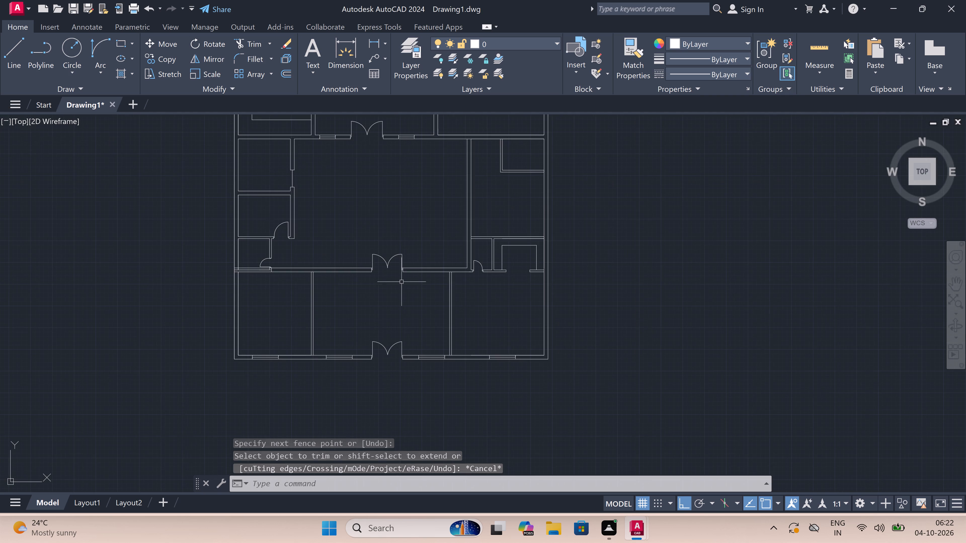
# Draw a 4' window in the wall just east of the inner double door, with two end lines across the wall and a centre line.
pyautogui.scroll(1, 401, 282)
pyautogui.write('l')
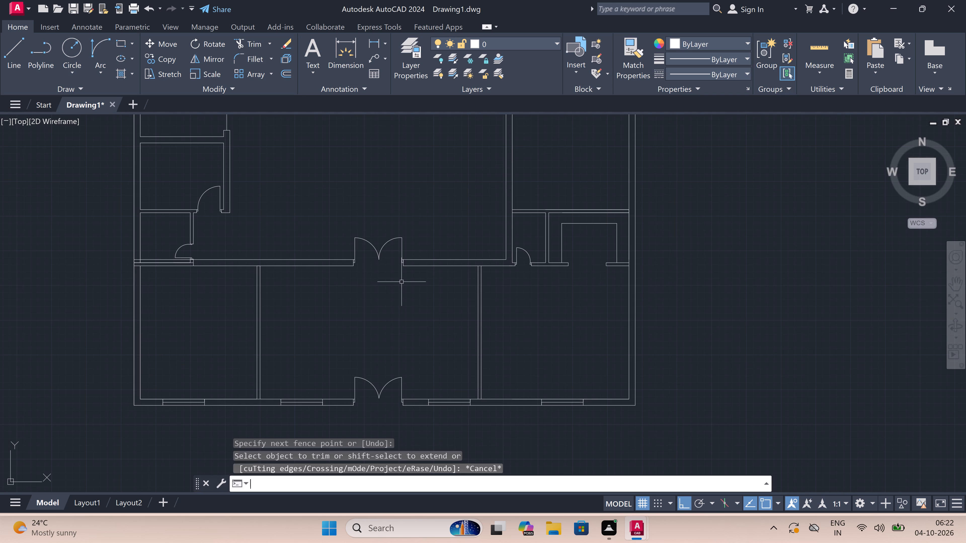
pyautogui.press('space')
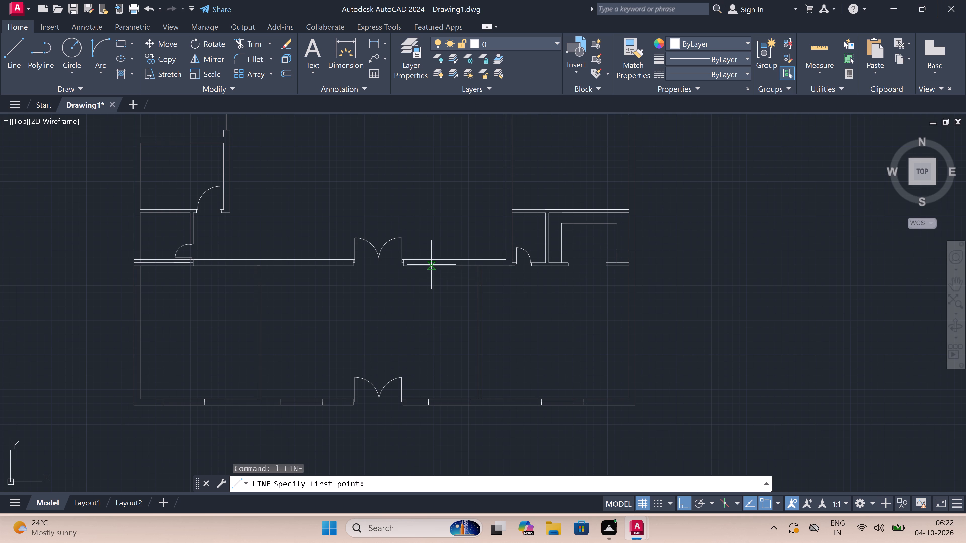
pyautogui.scroll(1, 431, 265)
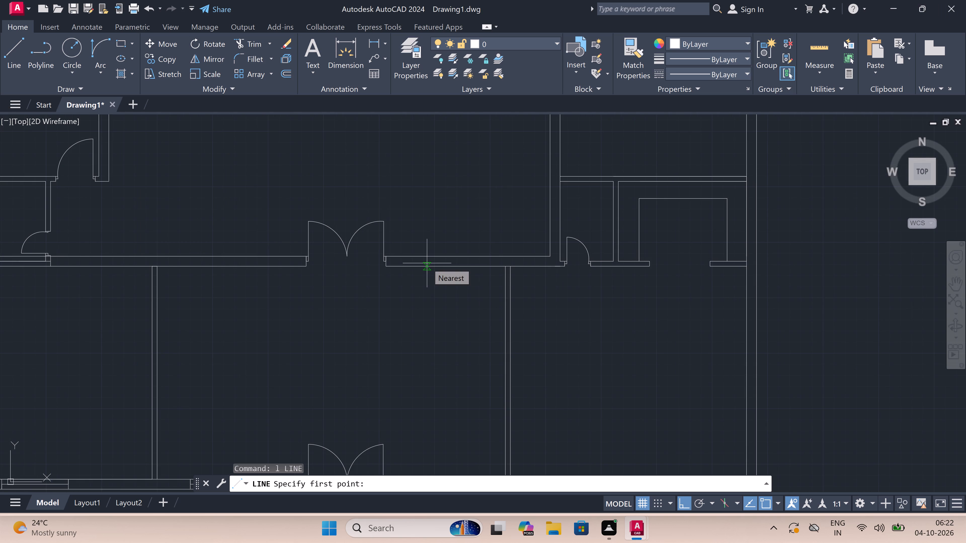
pyautogui.scroll(-1, 427, 263)
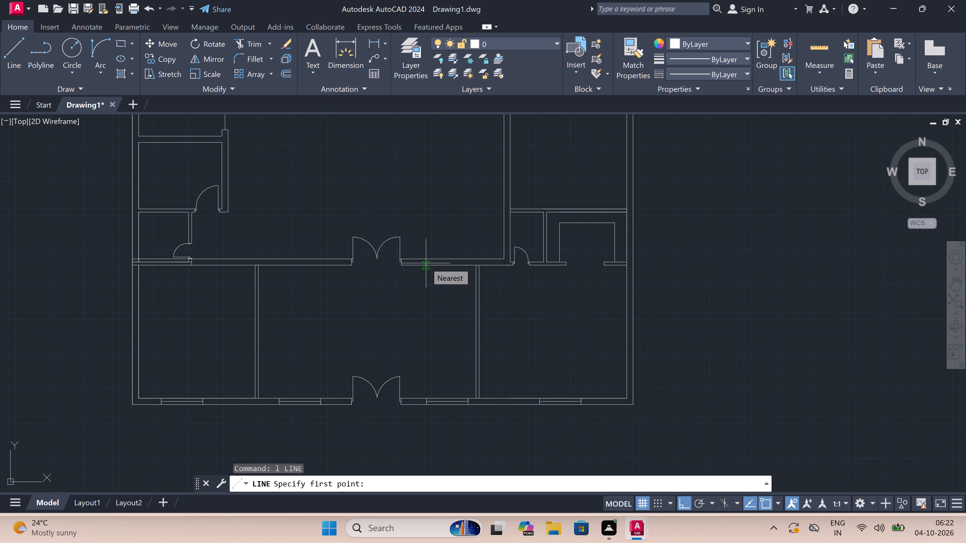
pyautogui.scroll(2, 426, 263)
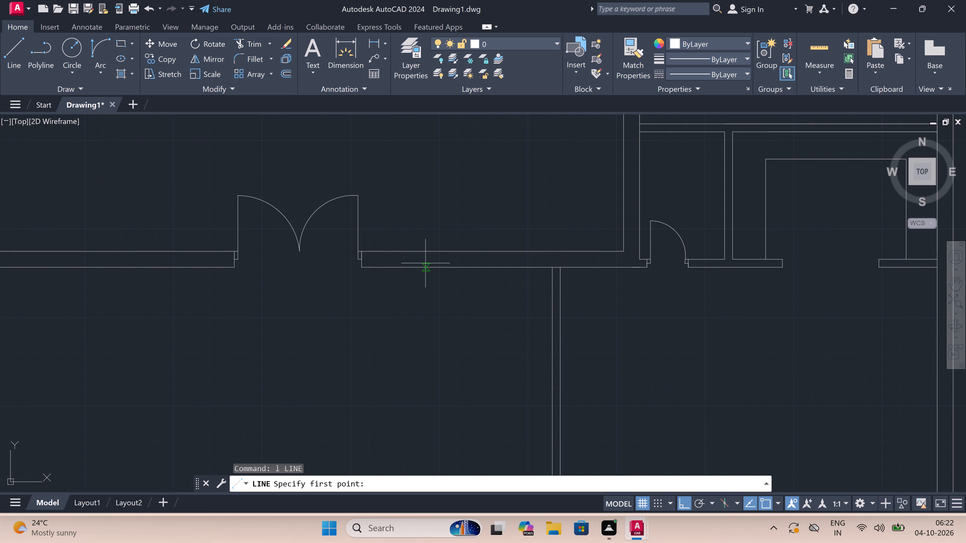
pyautogui.click(423, 266)
pyautogui.click(421, 251)
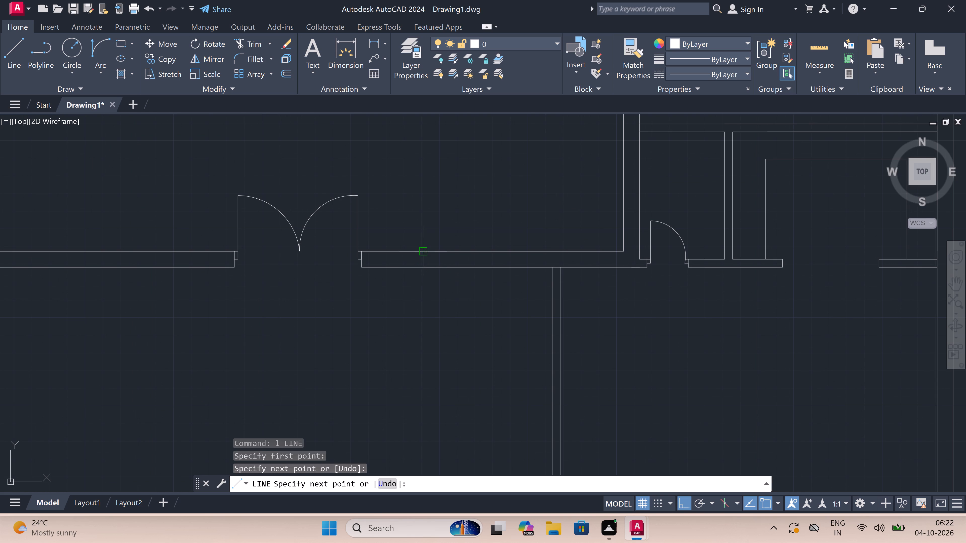
pyautogui.scroll(3, 421, 251)
pyautogui.click(428, 287)
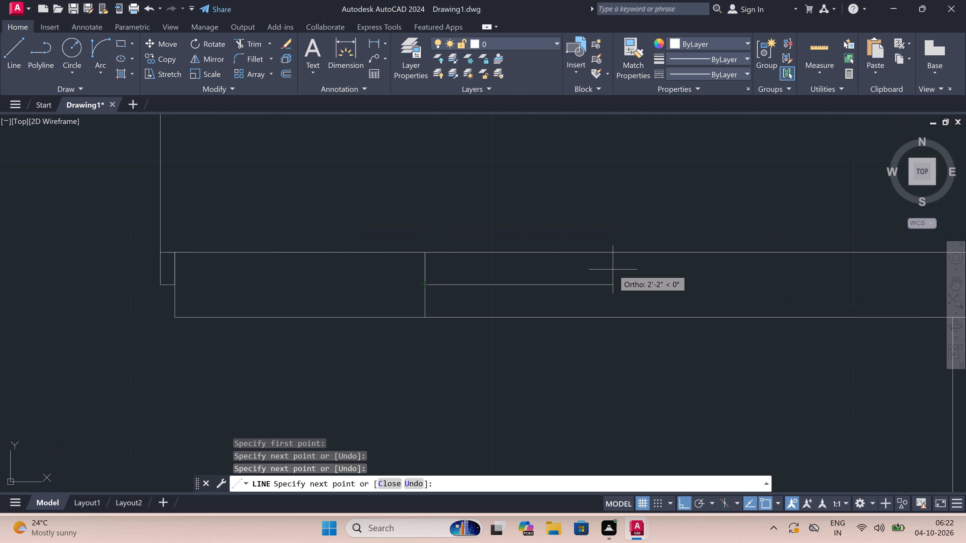
pyautogui.scroll(-3, 493, 309)
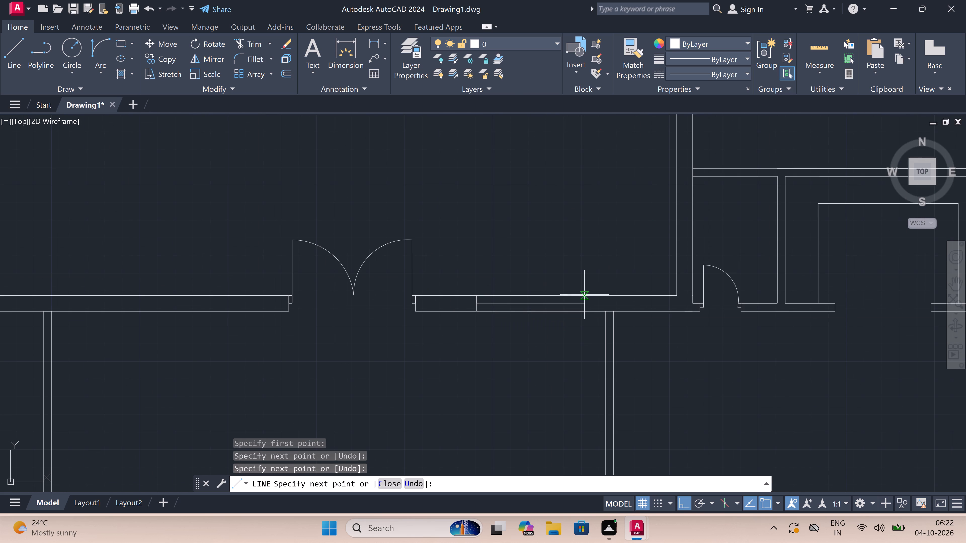
pyautogui.press('4')
pyautogui.write("'")
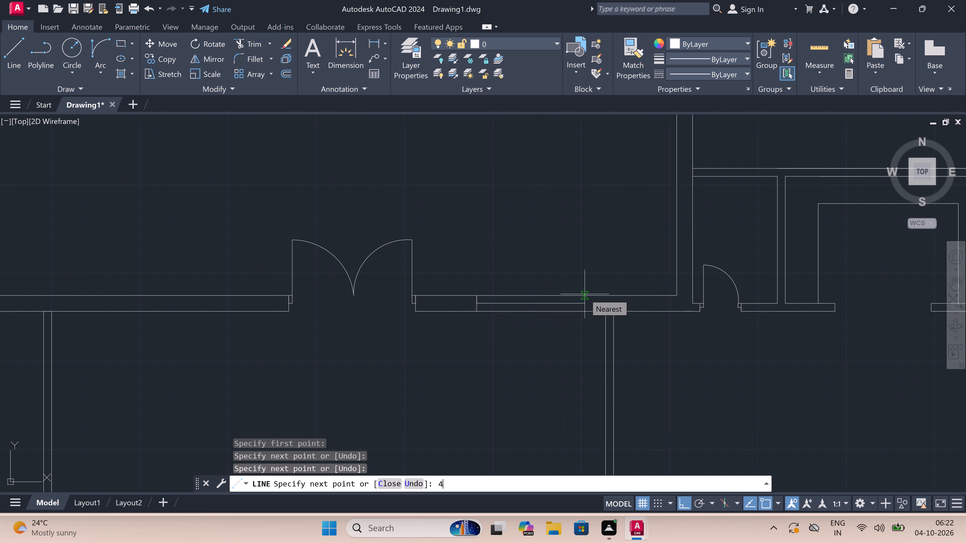
pyautogui.press('space')
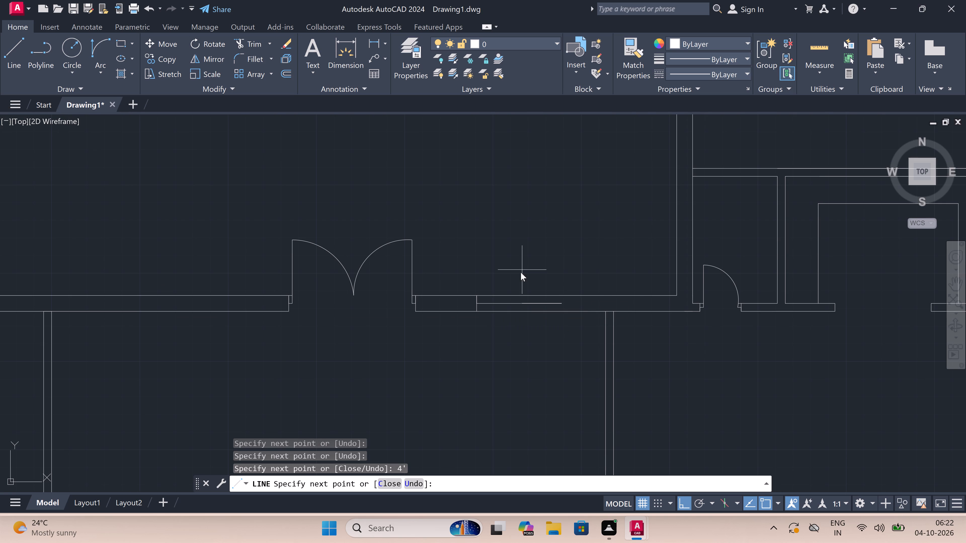
pyautogui.scroll(2, 565, 287)
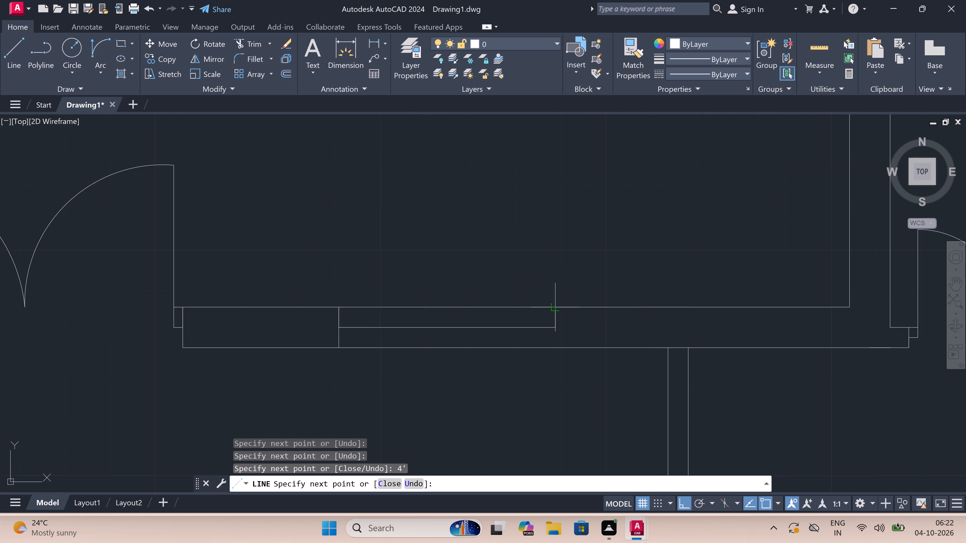
pyautogui.click(558, 306)
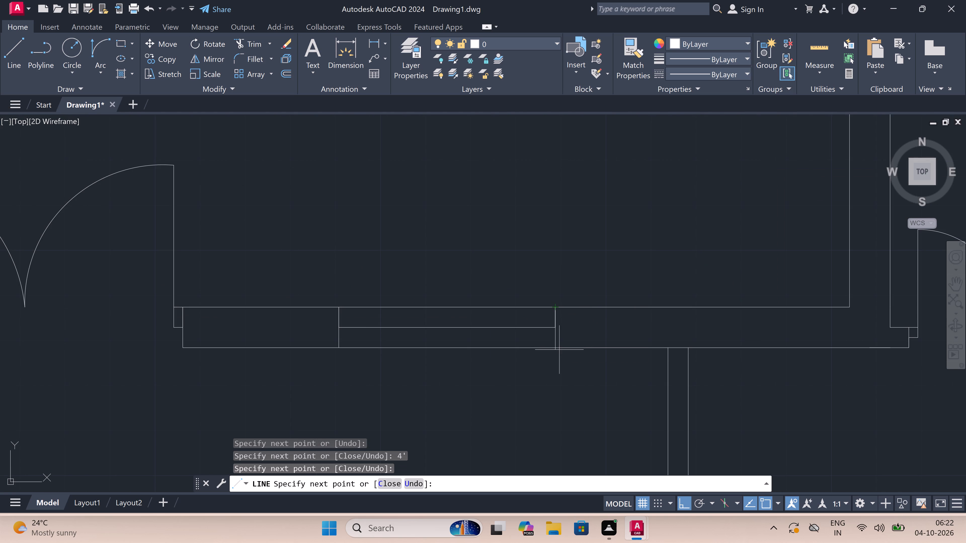
pyautogui.doubleClick(552, 349)
pyautogui.press('Escape')
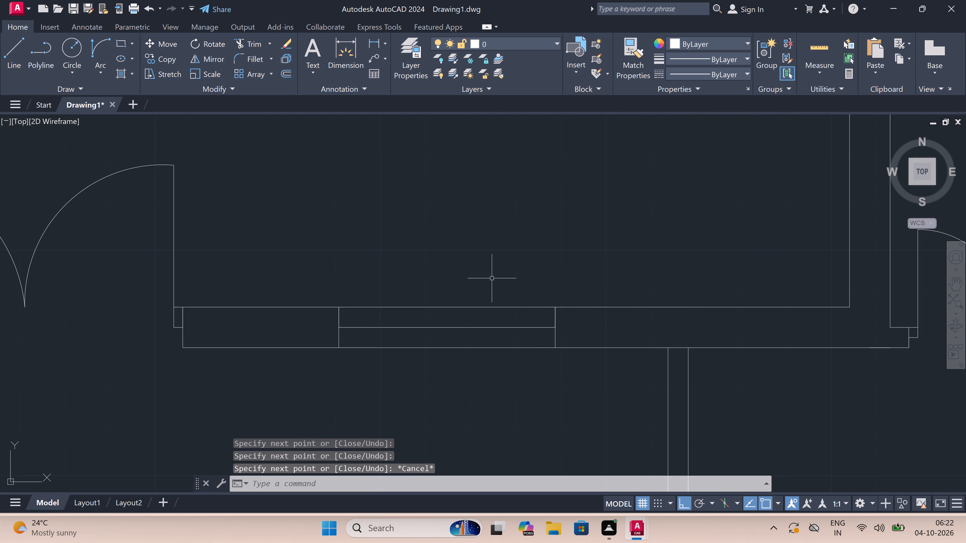
# Draw a matching 4' window in the same wall west of the inner double door, with end lines and a centre line.
pyautogui.press('space')
pyautogui.scroll(-4, 491, 278)
pyautogui.scroll(-2, 446, 330)
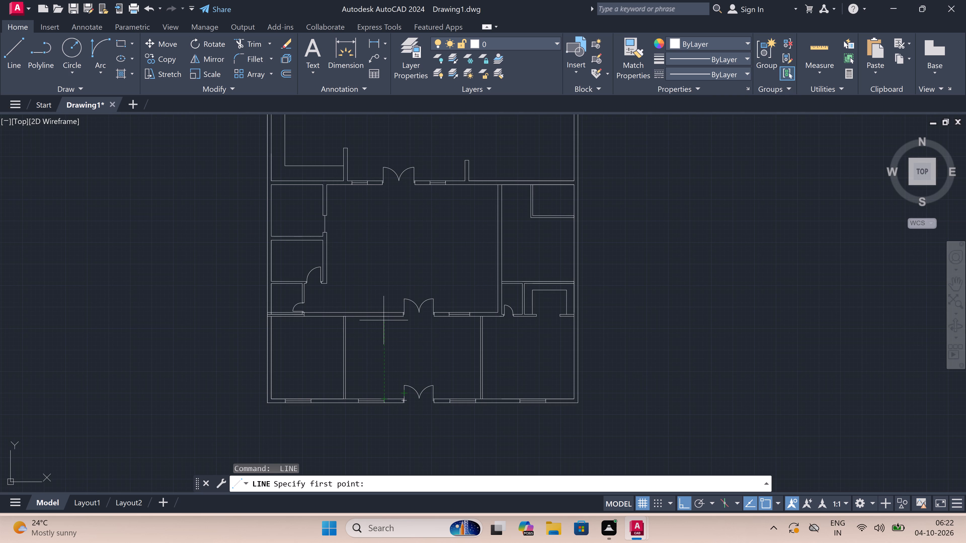
pyautogui.click(383, 314)
pyautogui.scroll(4, 383, 314)
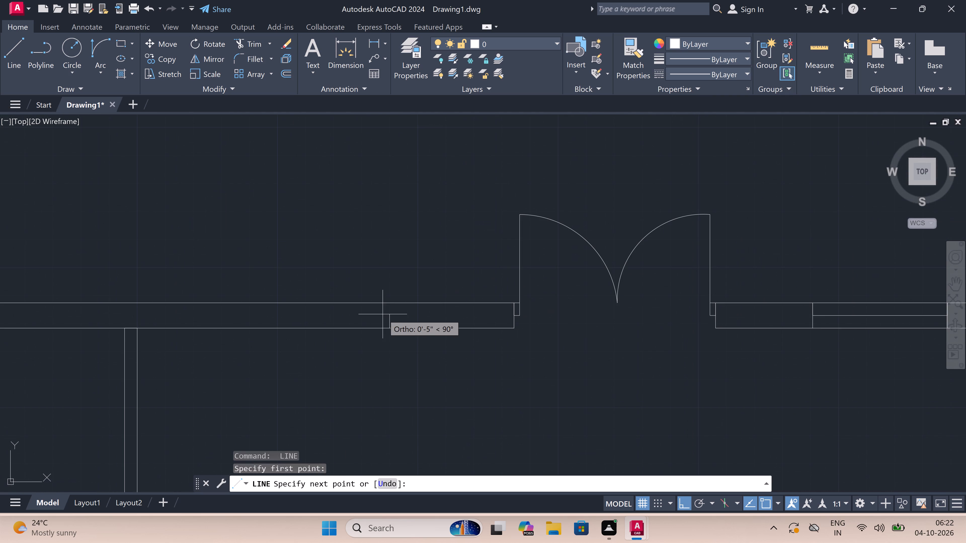
pyautogui.click(390, 303)
pyautogui.click(390, 314)
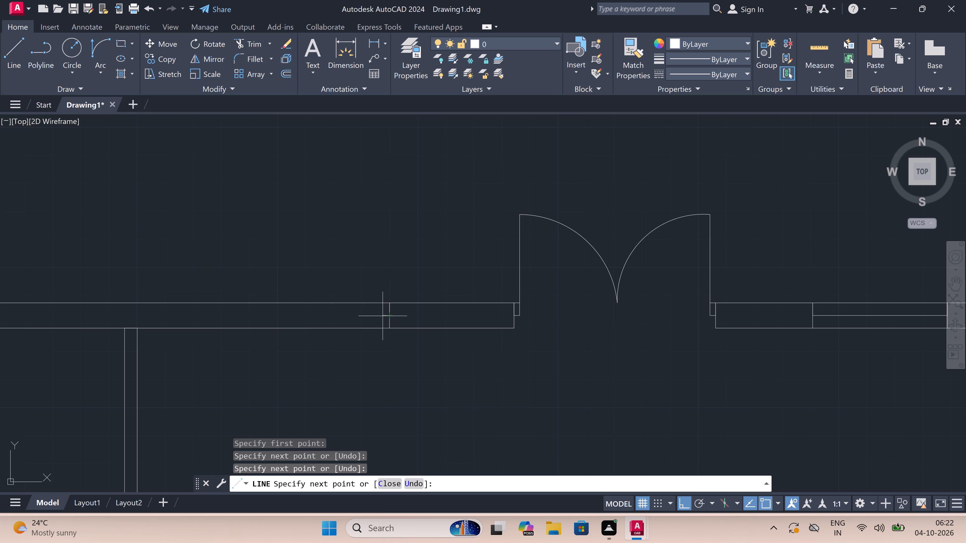
pyautogui.write("4'")
pyautogui.press('space')
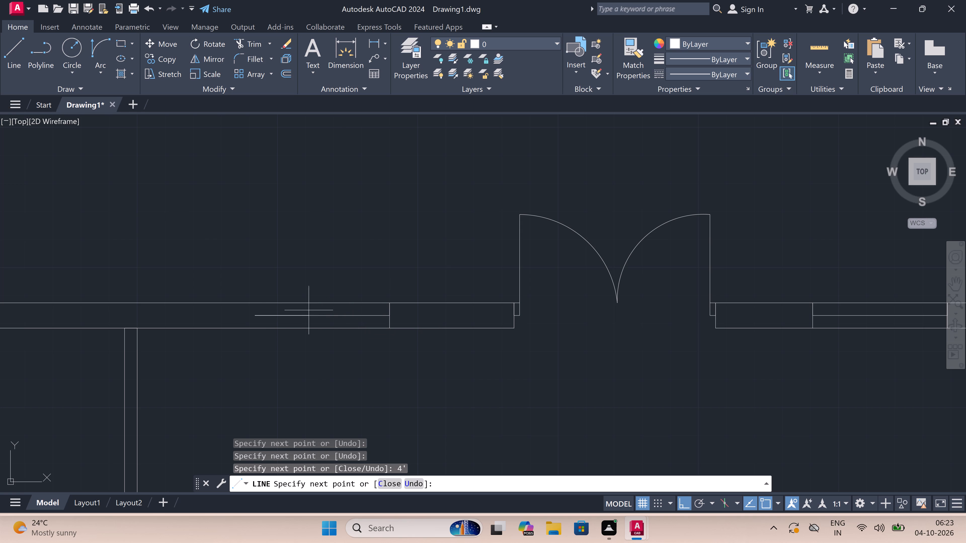
pyautogui.click(258, 303)
pyautogui.doubleClick(256, 326)
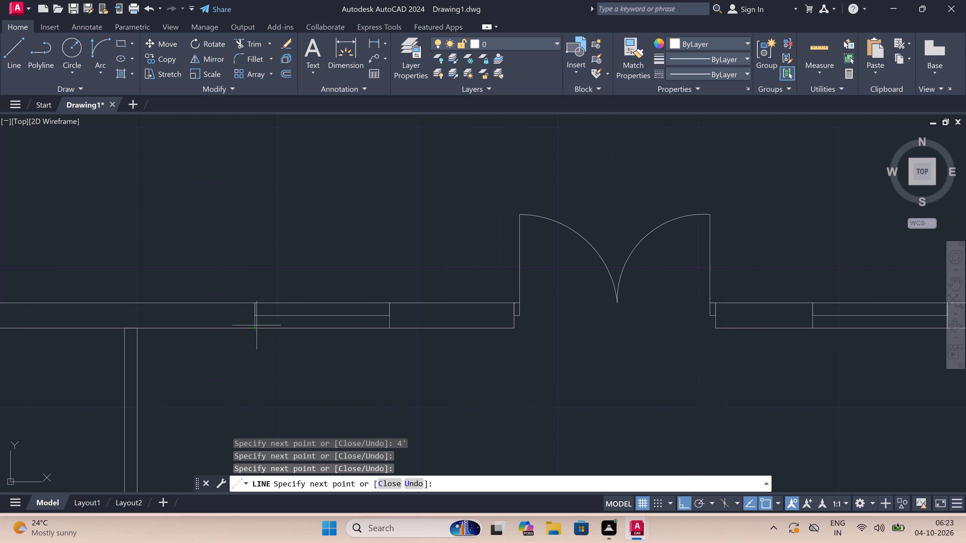
pyautogui.press('Escape')
# Draw a door jamb line across the southwest room's east wall near its north end, with a 2" southward offset and a 3' leaf westward.
pyautogui.scroll(-5, 343, 278)
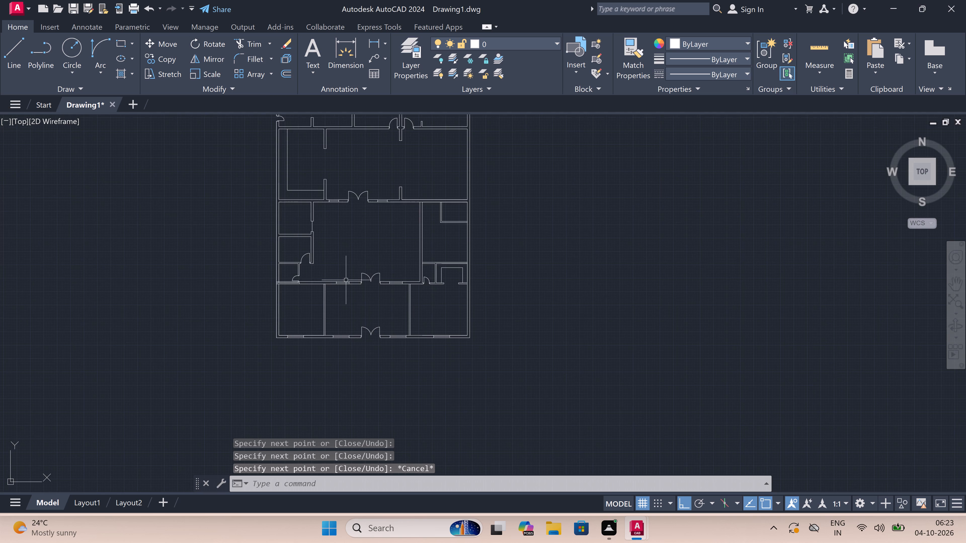
pyautogui.scroll(-1, 346, 280)
pyautogui.scroll(2, 332, 301)
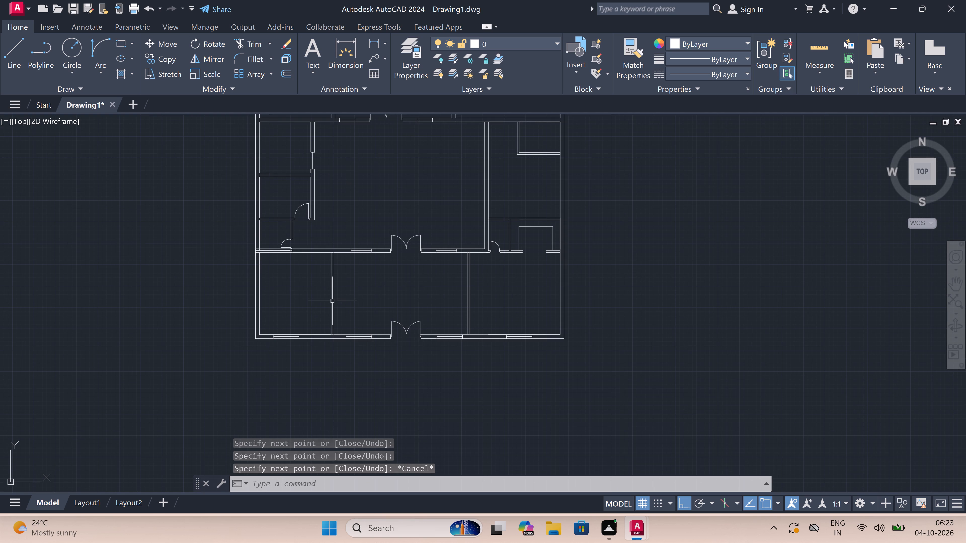
pyautogui.write('l')
pyautogui.press('space')
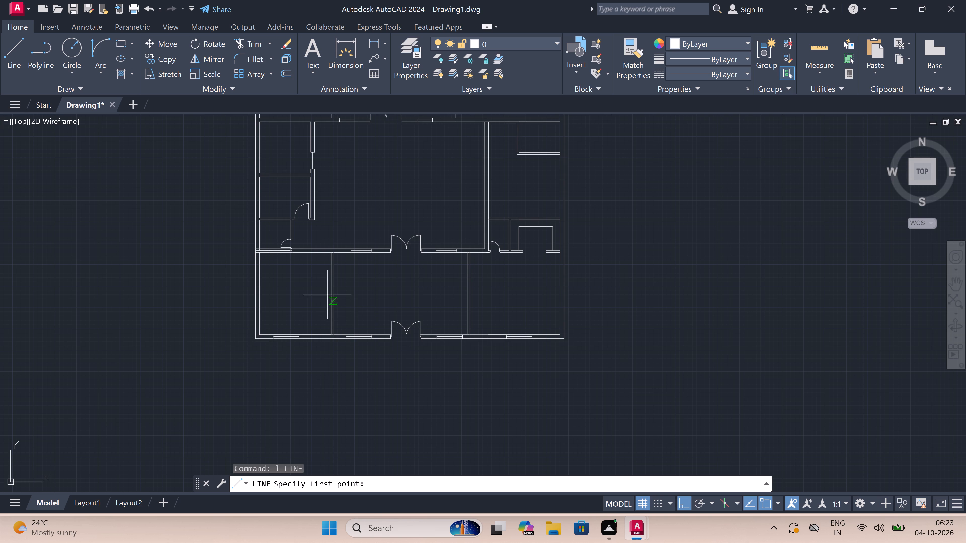
pyautogui.scroll(3, 323, 291)
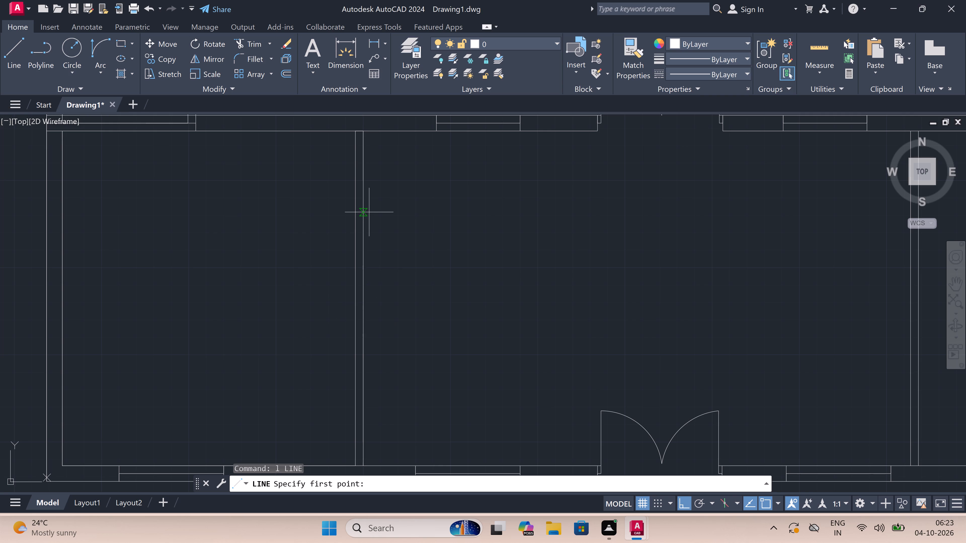
pyautogui.scroll(-2, 370, 213)
pyautogui.scroll(3, 366, 179)
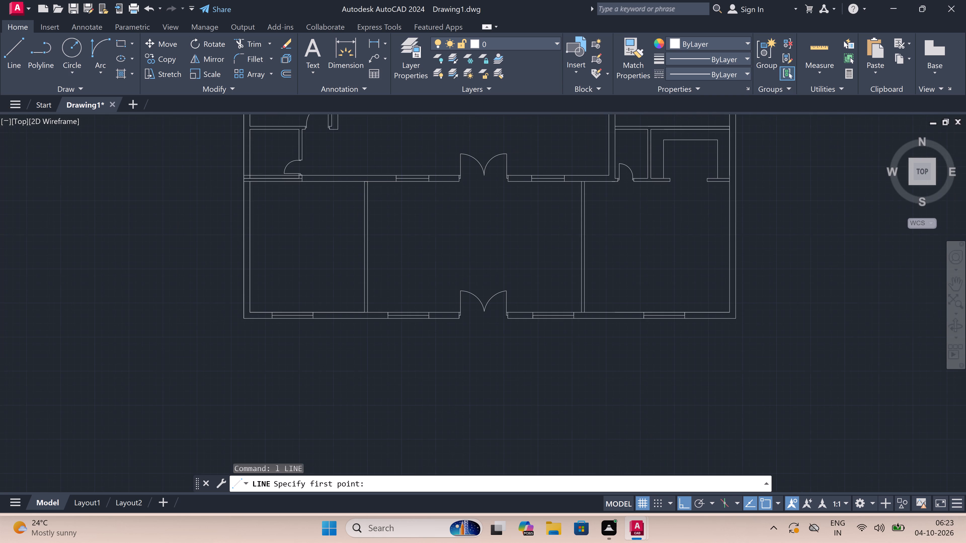
pyautogui.scroll(3, 366, 179)
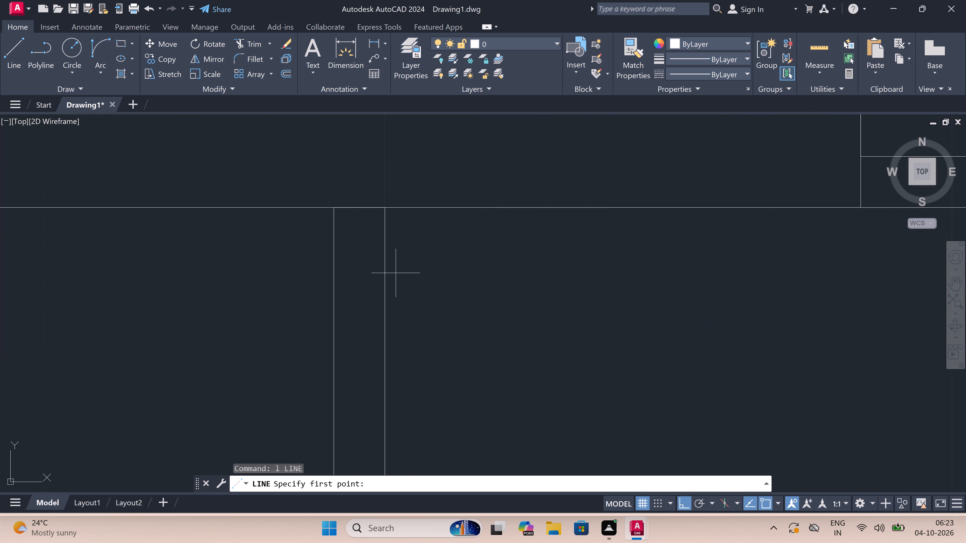
pyautogui.click(384, 263)
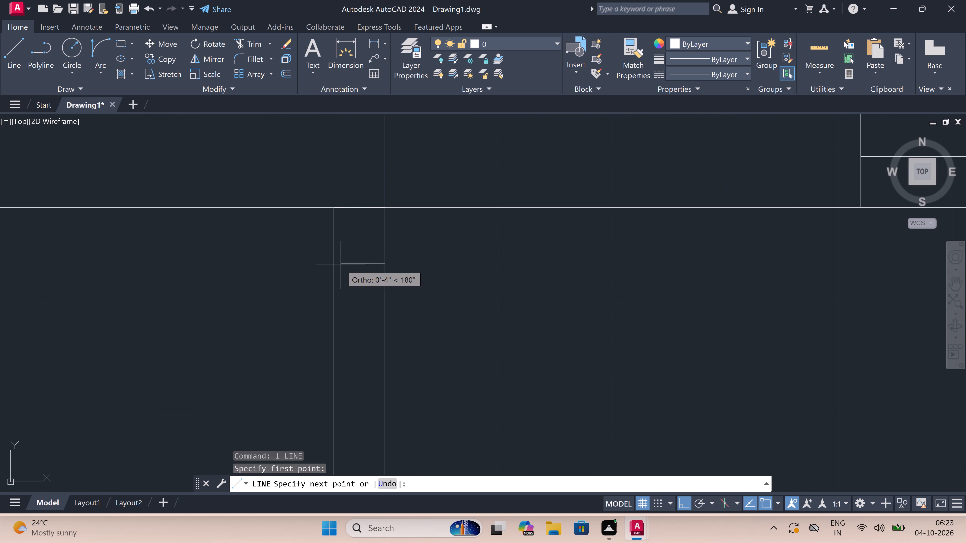
pyautogui.click(335, 263)
pyautogui.click(359, 265)
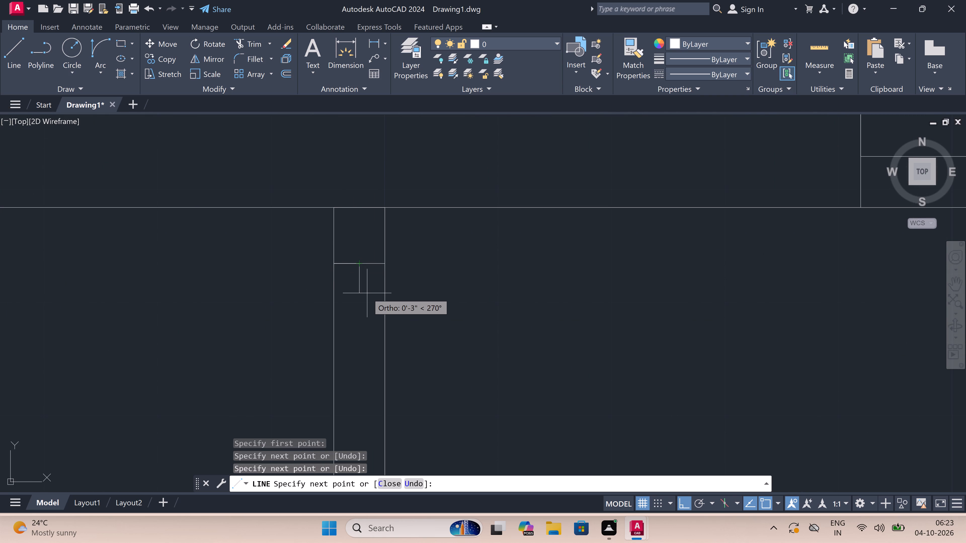
pyautogui.write('2"')
pyautogui.press('space')
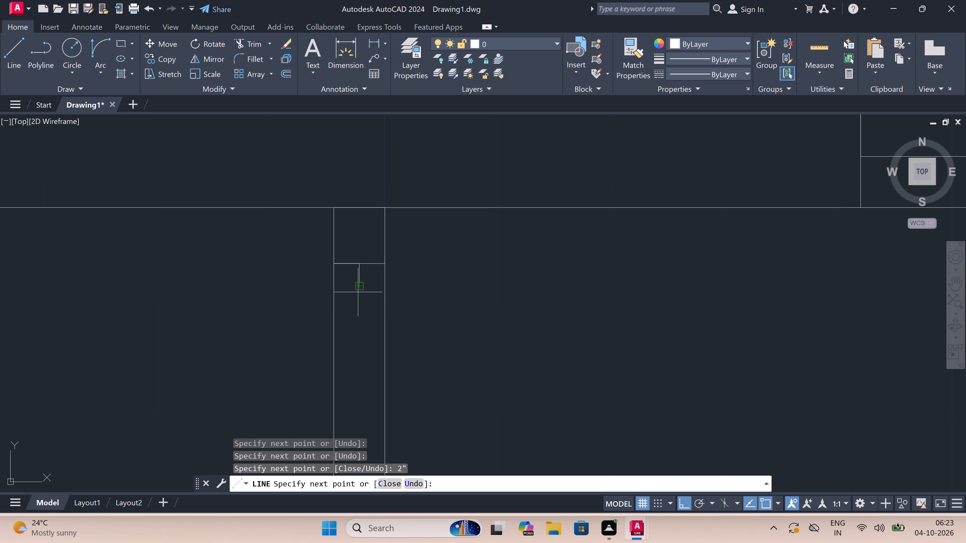
pyautogui.write("3'")
pyautogui.press('space')
pyautogui.scroll(-5, 270, 305)
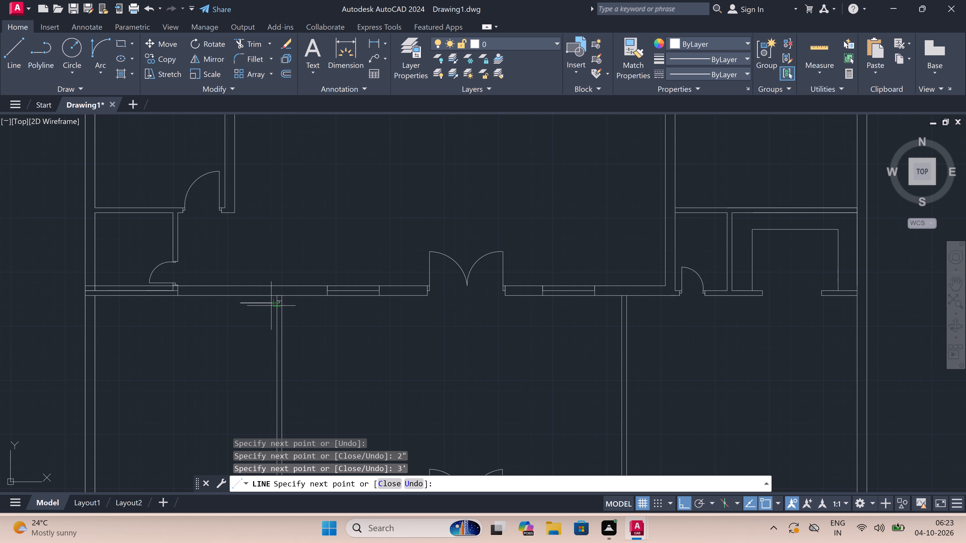
pyautogui.scroll(2, 265, 341)
pyautogui.press('Escape')
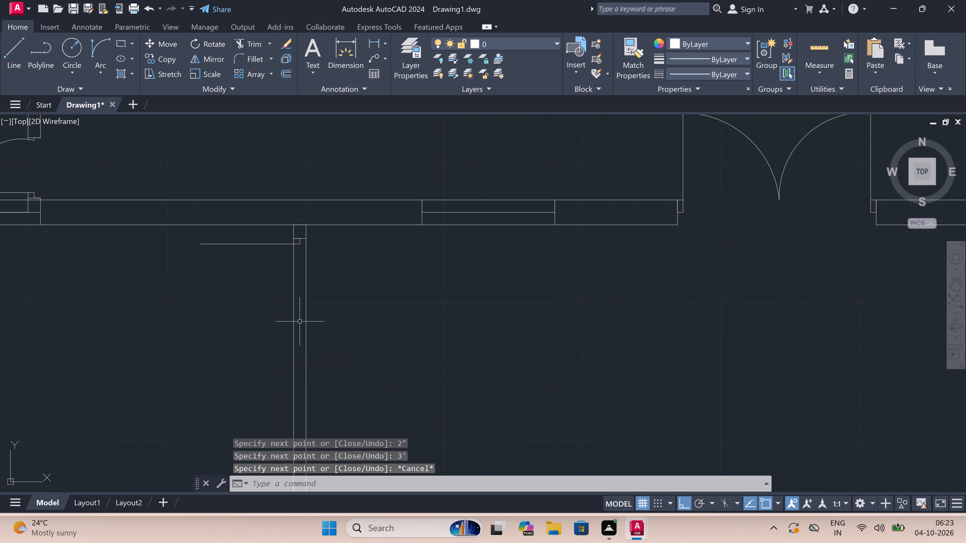
# Draw the opposite jamb line across the same wall south of the leaf, with a 2" northward stub from its midpoint.
pyautogui.press('space')
pyautogui.click(296, 325)
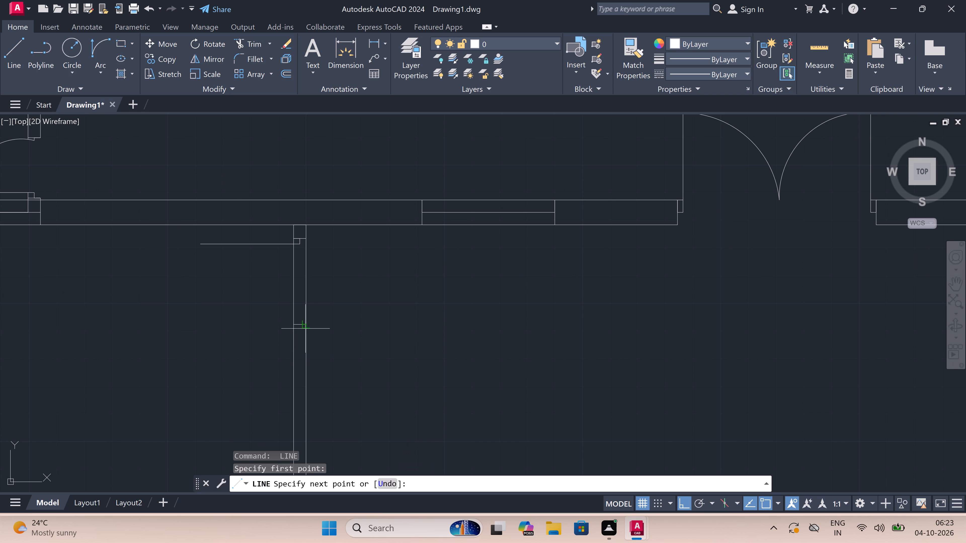
pyautogui.click(305, 322)
pyautogui.scroll(1, 298, 321)
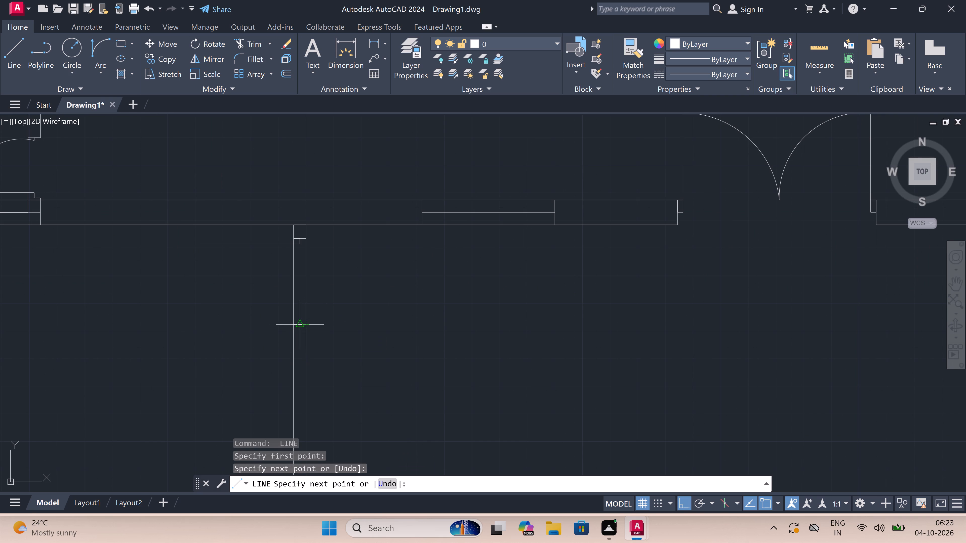
pyautogui.scroll(1, 298, 321)
pyautogui.click(301, 327)
pyautogui.write('2"')
pyautogui.press('space')
pyautogui.press('Escape')
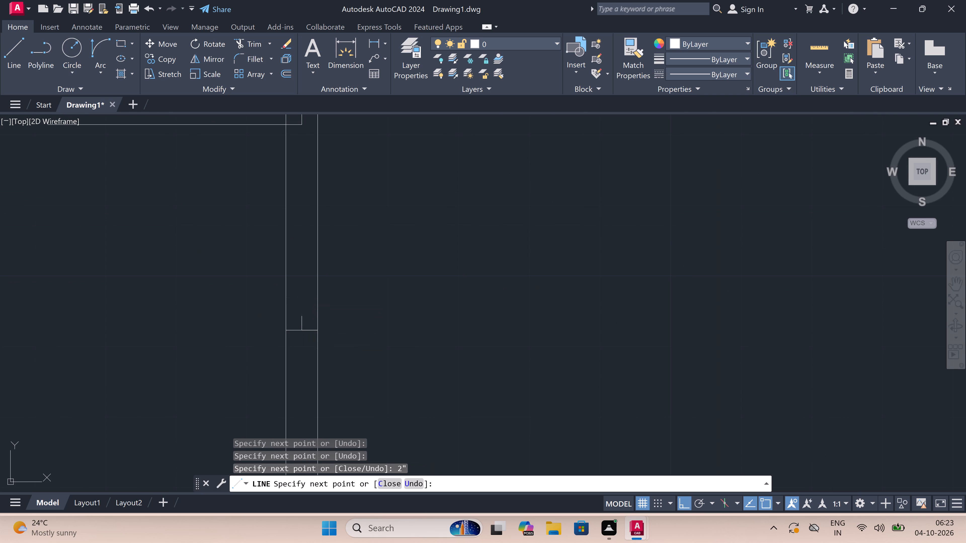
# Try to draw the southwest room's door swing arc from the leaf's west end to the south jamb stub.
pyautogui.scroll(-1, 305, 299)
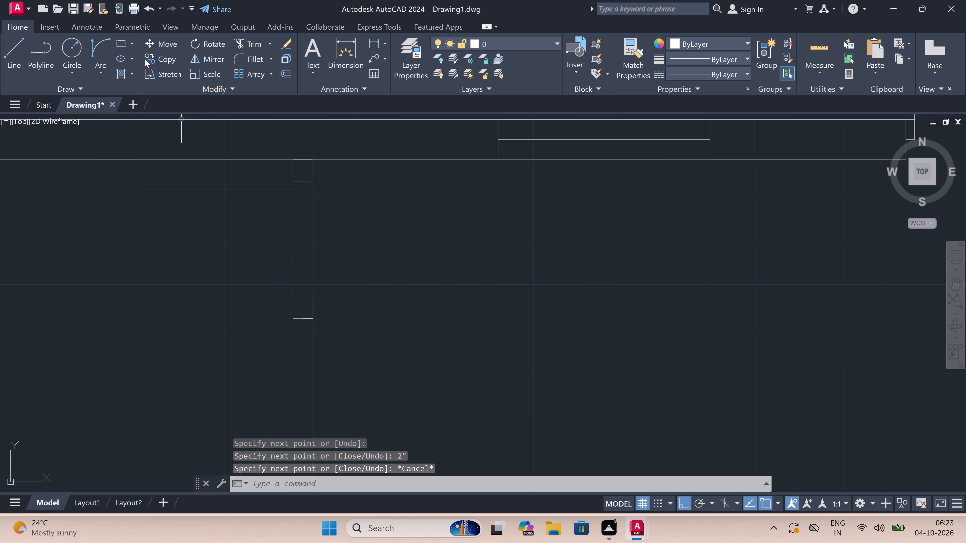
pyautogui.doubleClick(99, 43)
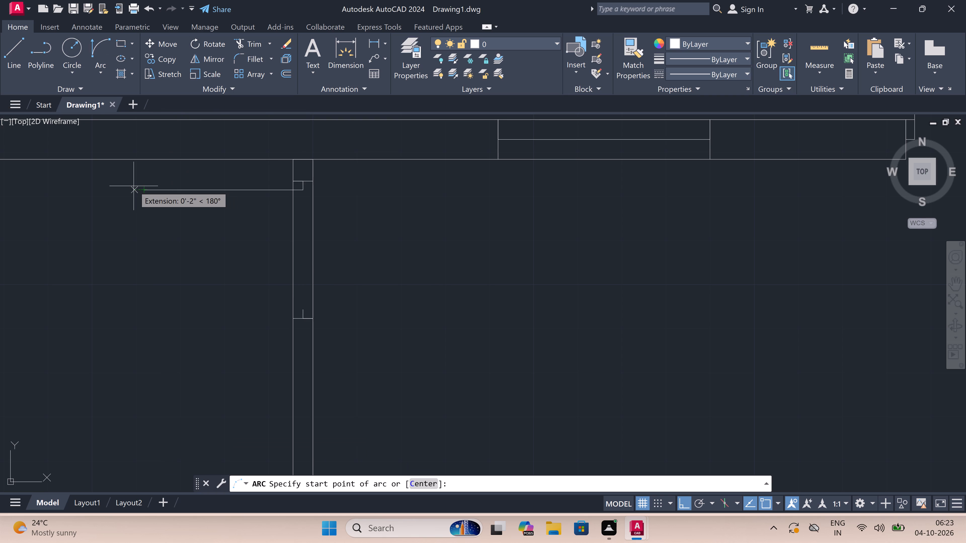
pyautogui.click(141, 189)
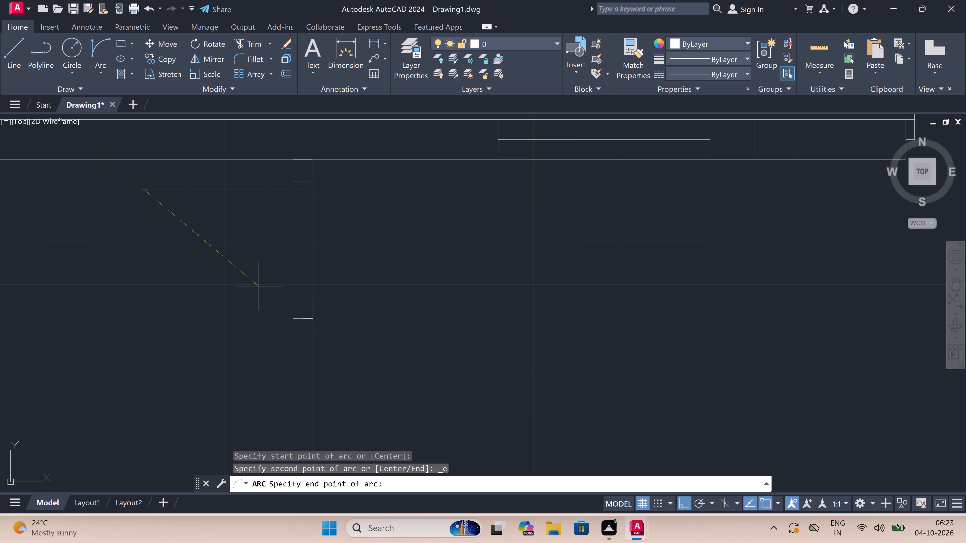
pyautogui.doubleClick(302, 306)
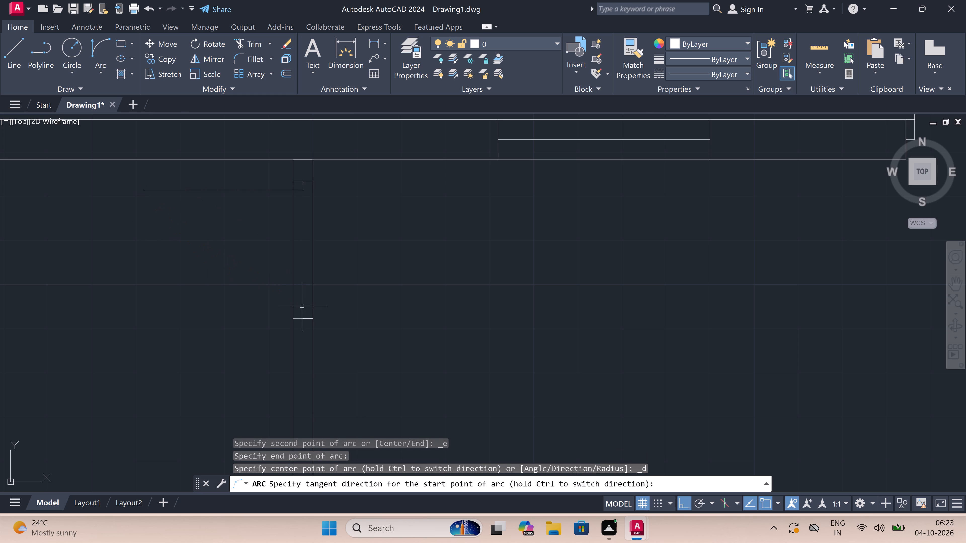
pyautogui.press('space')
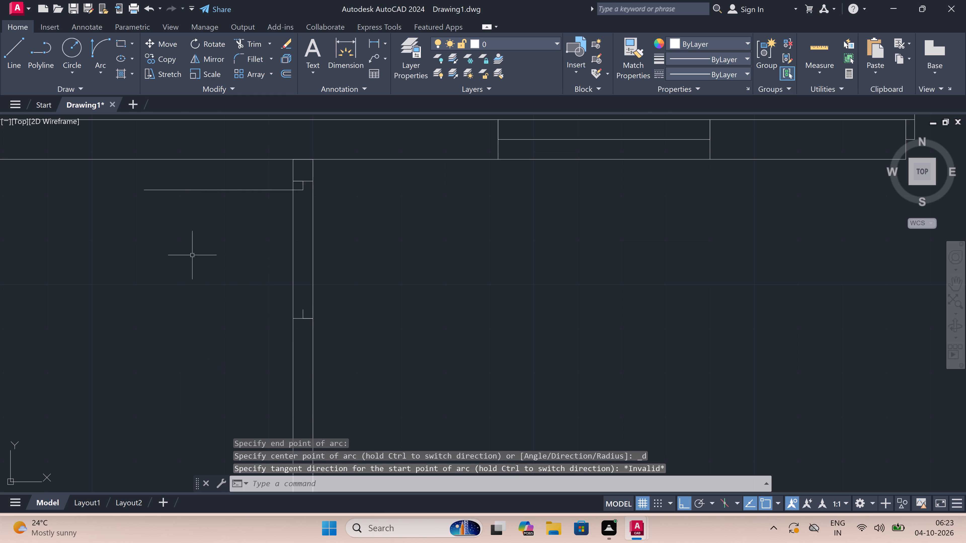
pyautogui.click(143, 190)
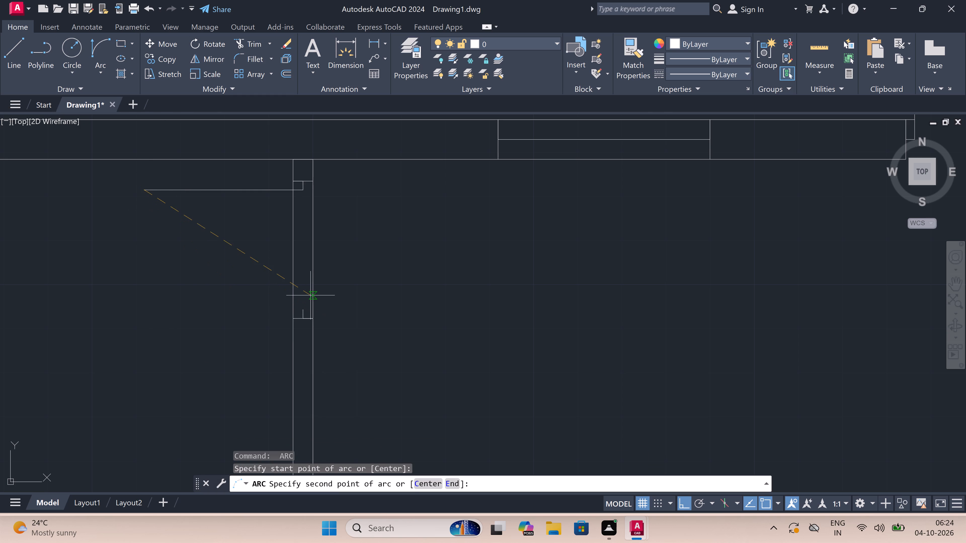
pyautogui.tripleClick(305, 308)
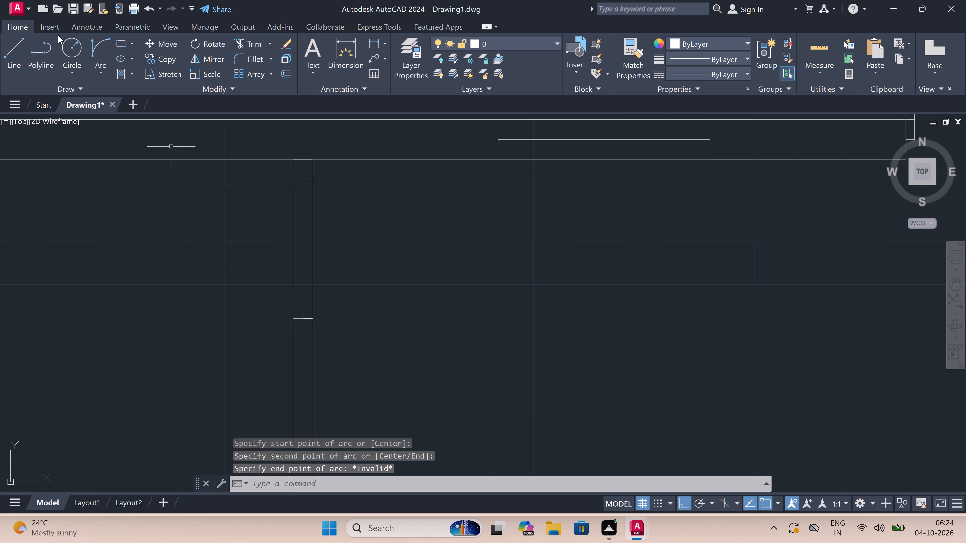
# Draw the southwest room door's swing arc from the leaf's west end to the tip of the south jamb stub.
pyautogui.doubleClick(101, 48)
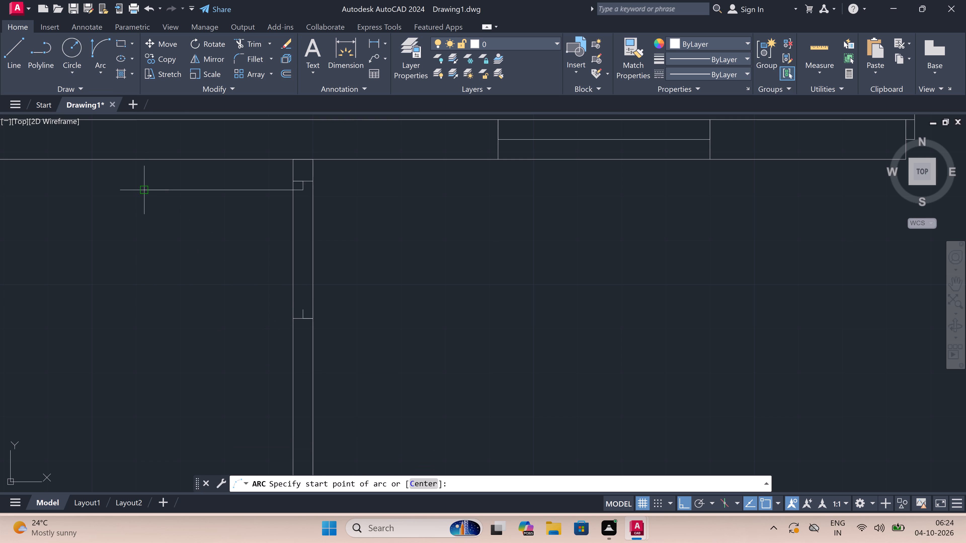
pyautogui.click(146, 191)
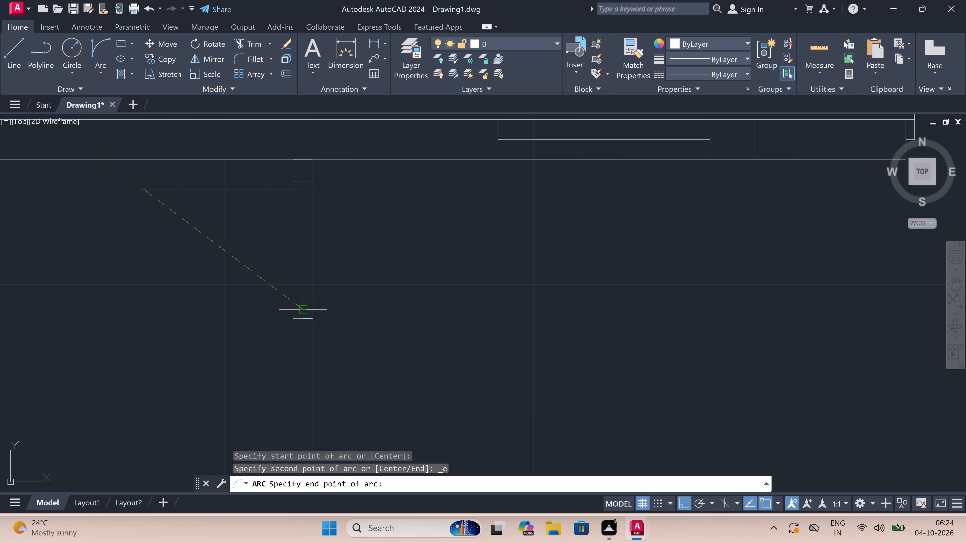
pyautogui.scroll(1, 305, 309)
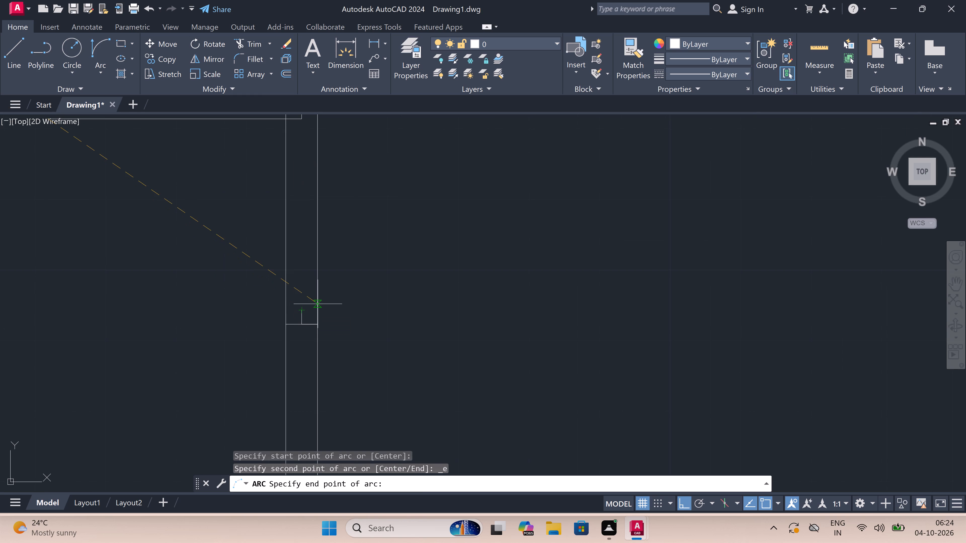
pyautogui.scroll(-2, 302, 309)
pyautogui.click(302, 309)
pyautogui.click(229, 341)
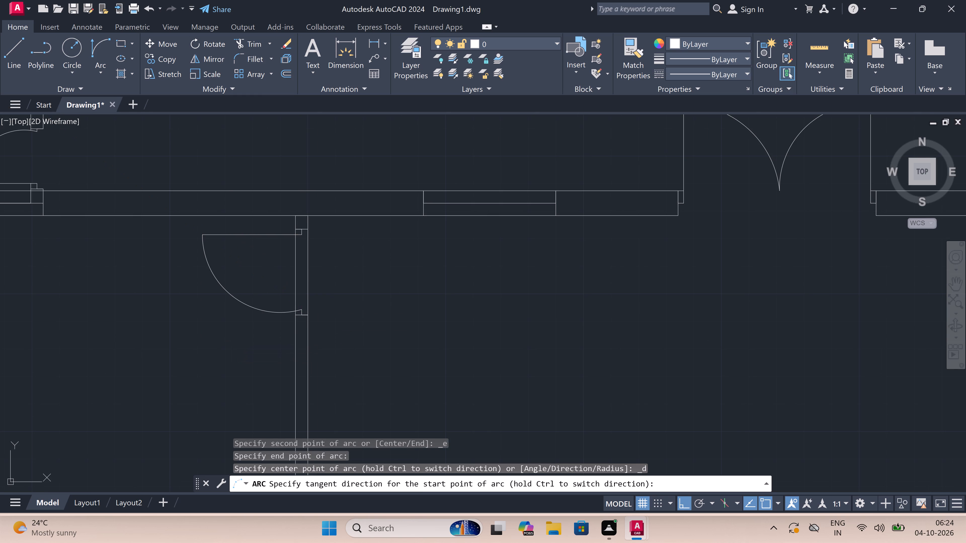
# Trim the wall lines out of the southwest room's doorway and the cross-wall line where this wall's north end joins.
pyautogui.press('t')
pyautogui.press('r')
pyautogui.press('space')
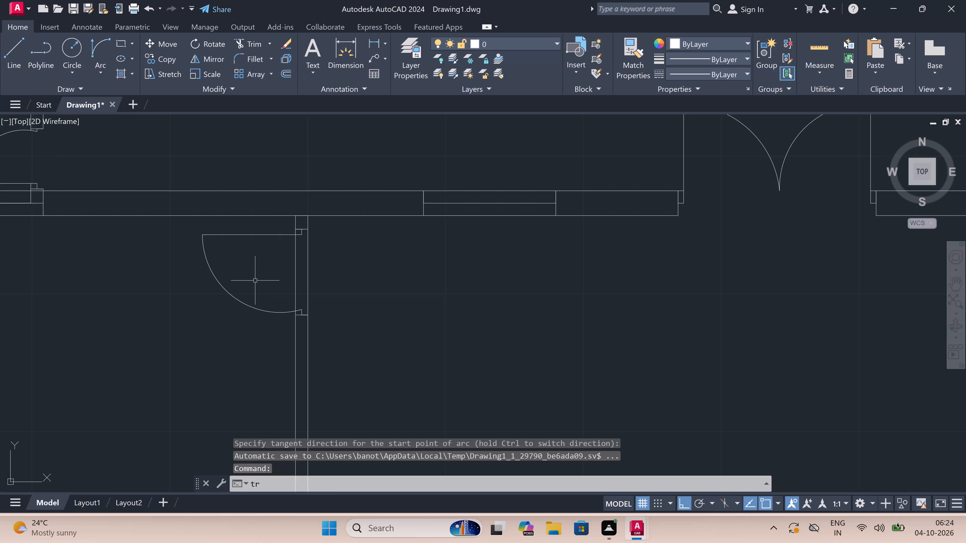
pyautogui.click(255, 280)
pyautogui.click(368, 272)
pyautogui.scroll(-1, 368, 272)
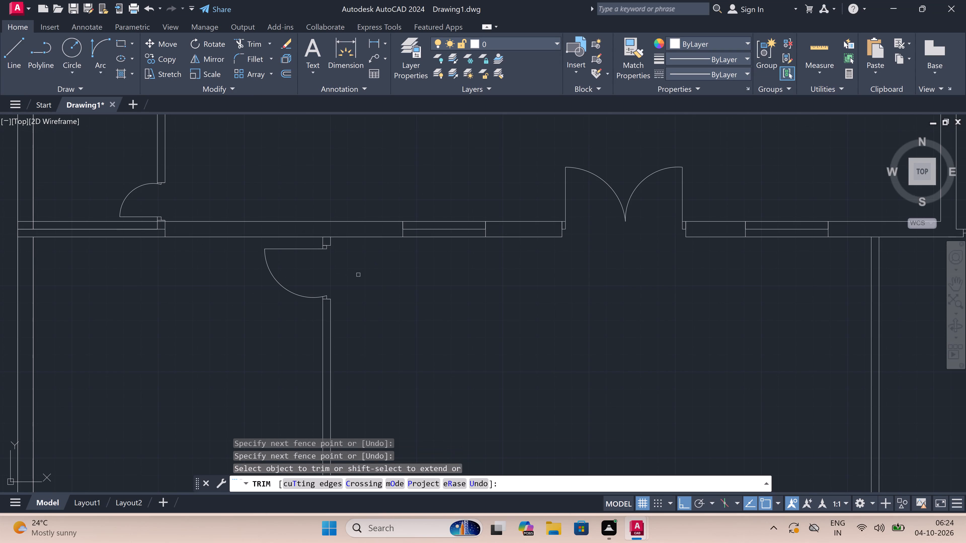
pyautogui.scroll(4, 332, 236)
pyautogui.click(287, 245)
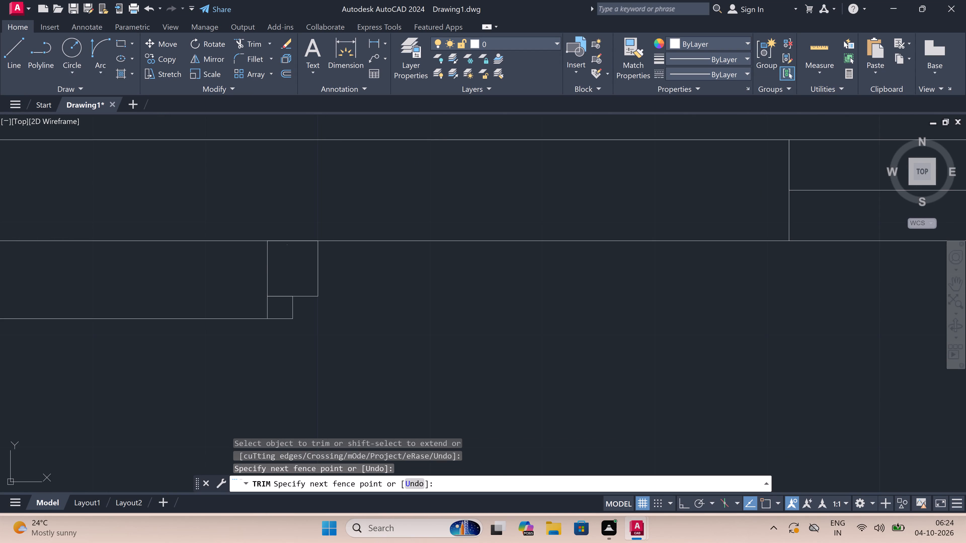
pyautogui.click(285, 217)
# Trim the cross wall's extra north line along the small room above the southwest room and the leftover lines beside its door jamb.
pyautogui.scroll(-8, 305, 240)
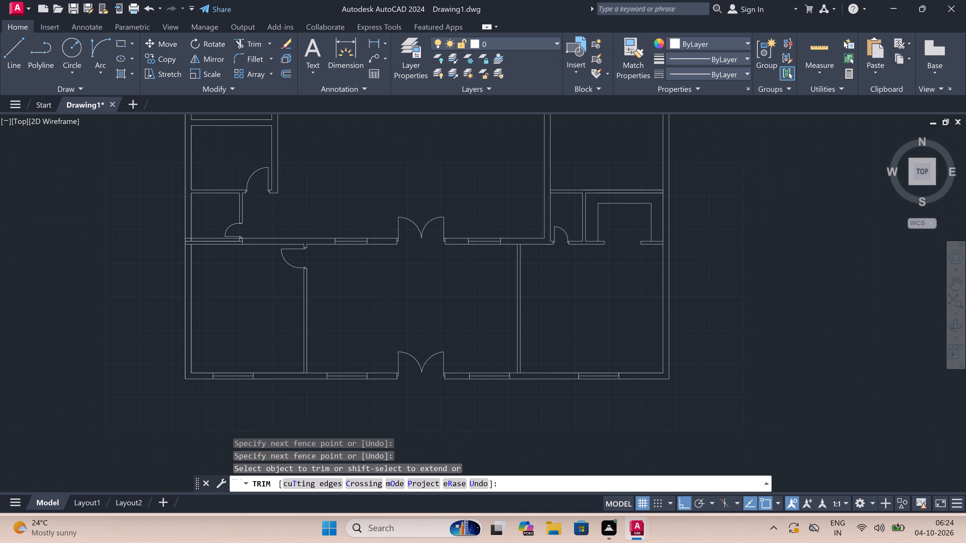
pyautogui.scroll(4, 217, 231)
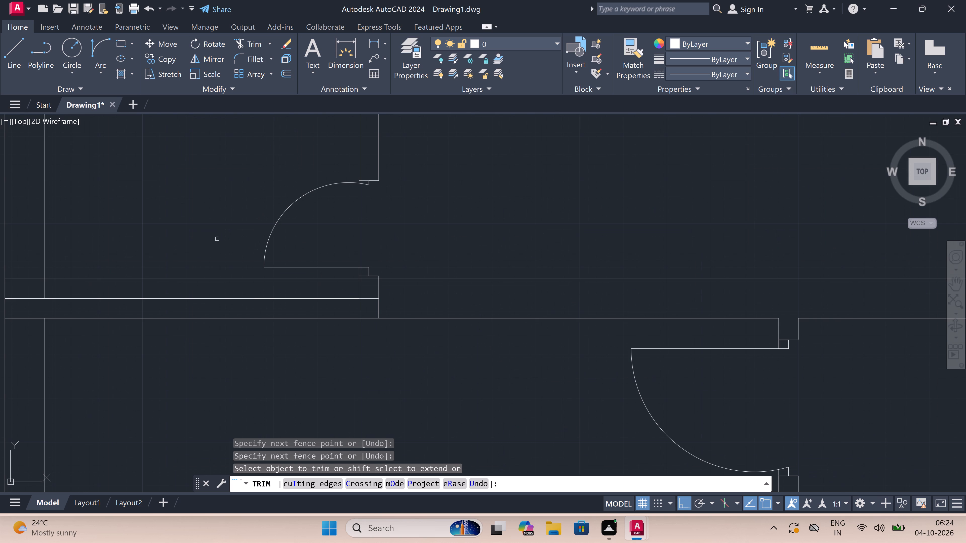
pyautogui.click(221, 281)
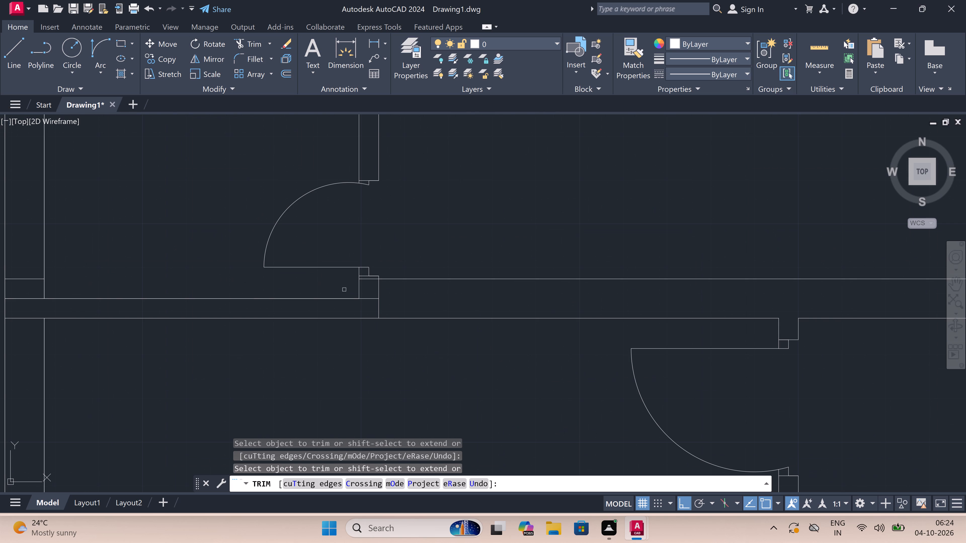
pyautogui.scroll(3, 366, 287)
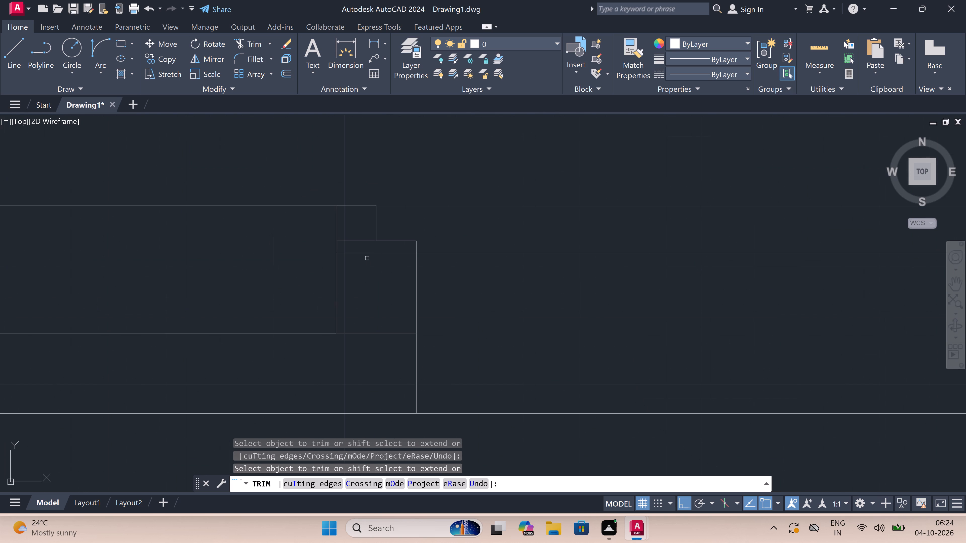
pyautogui.click(369, 250)
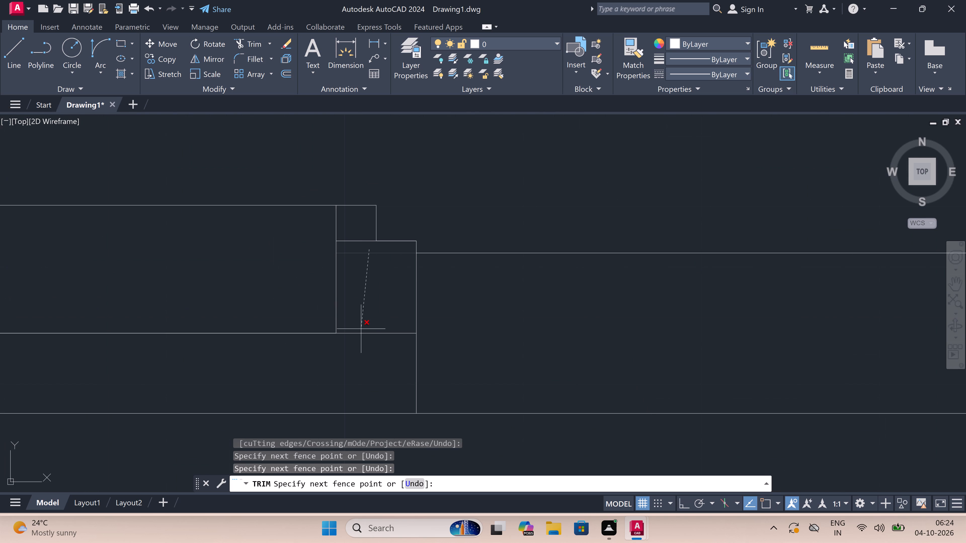
pyautogui.click(362, 354)
# Trim the lines crossing the west outer wall's thickness and the short line closing the cross wall below the small room's door.
pyautogui.scroll(-4, 373, 331)
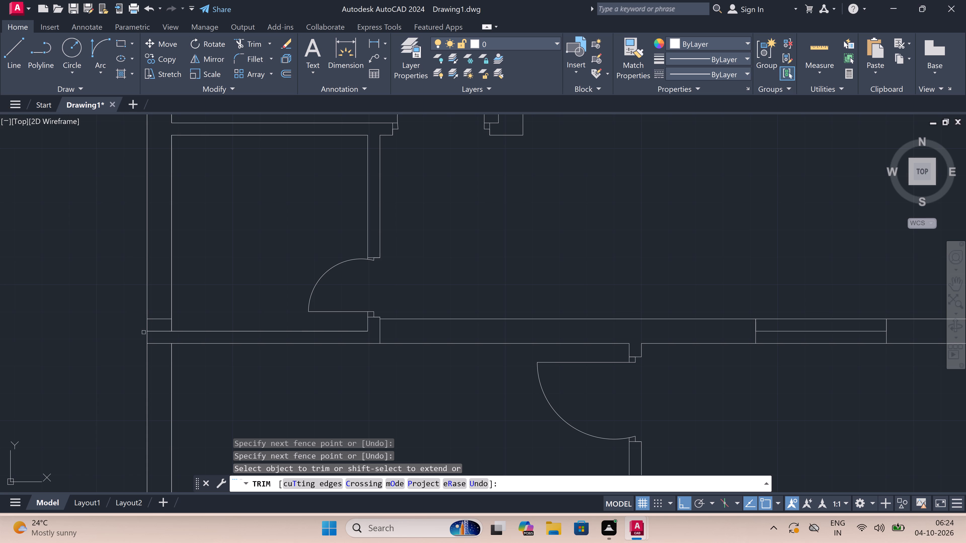
pyautogui.click(166, 363)
pyautogui.click(162, 302)
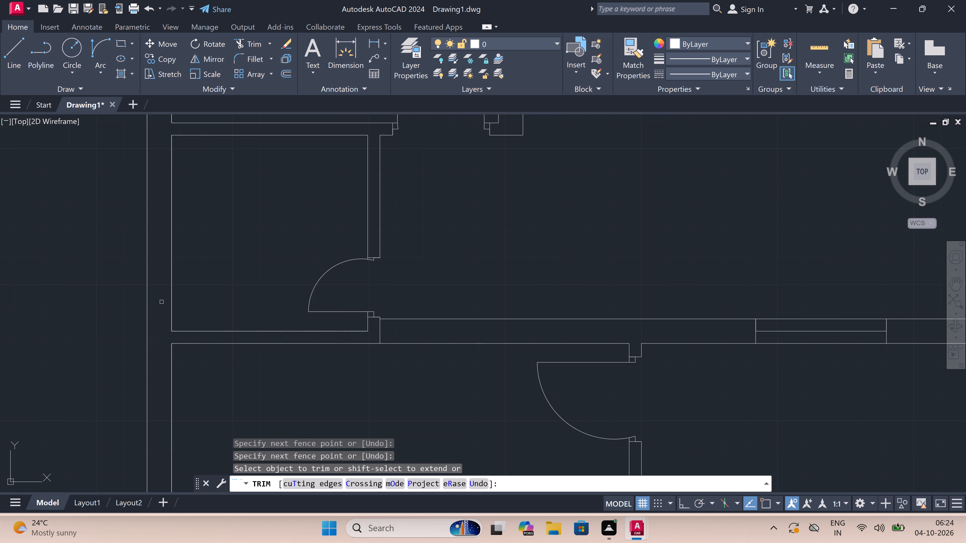
pyautogui.scroll(-2, 163, 303)
pyautogui.scroll(2, 261, 334)
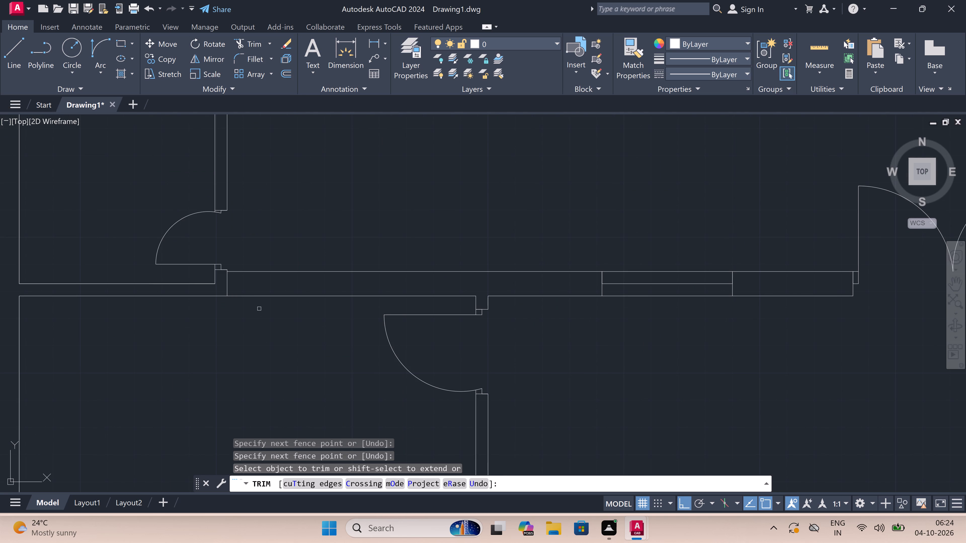
pyautogui.scroll(1, 223, 285)
pyautogui.click(223, 285)
pyautogui.click(258, 284)
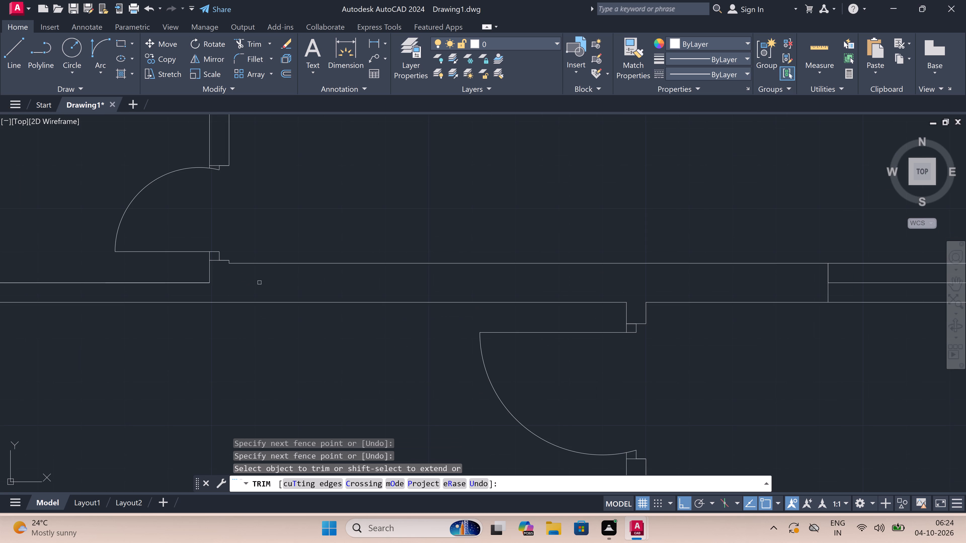
pyautogui.scroll(-3, 259, 283)
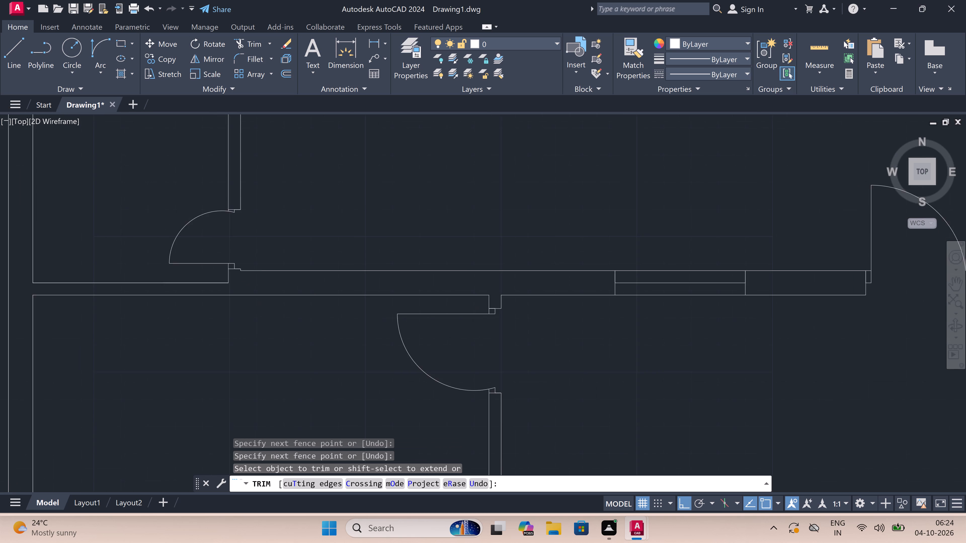
pyautogui.scroll(-2, 259, 283)
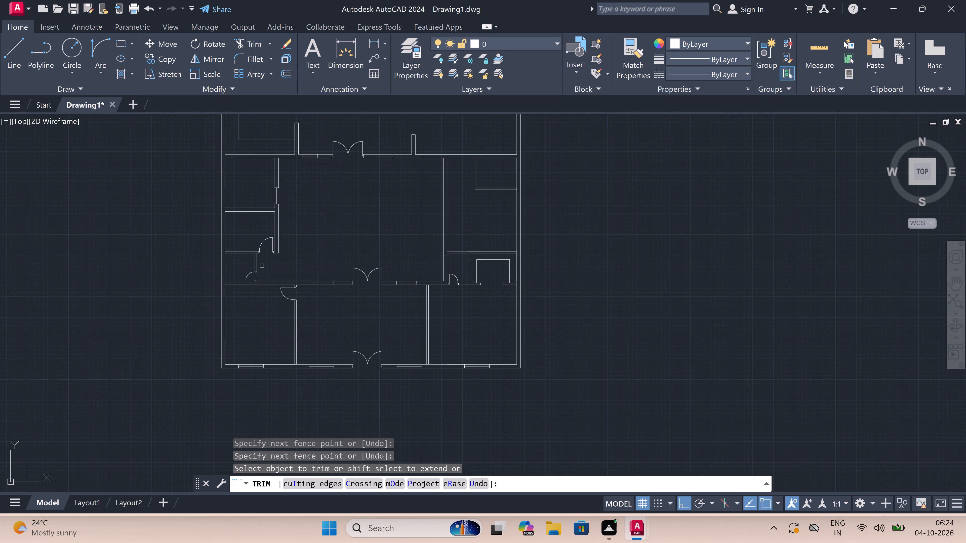
pyautogui.scroll(2, 262, 266)
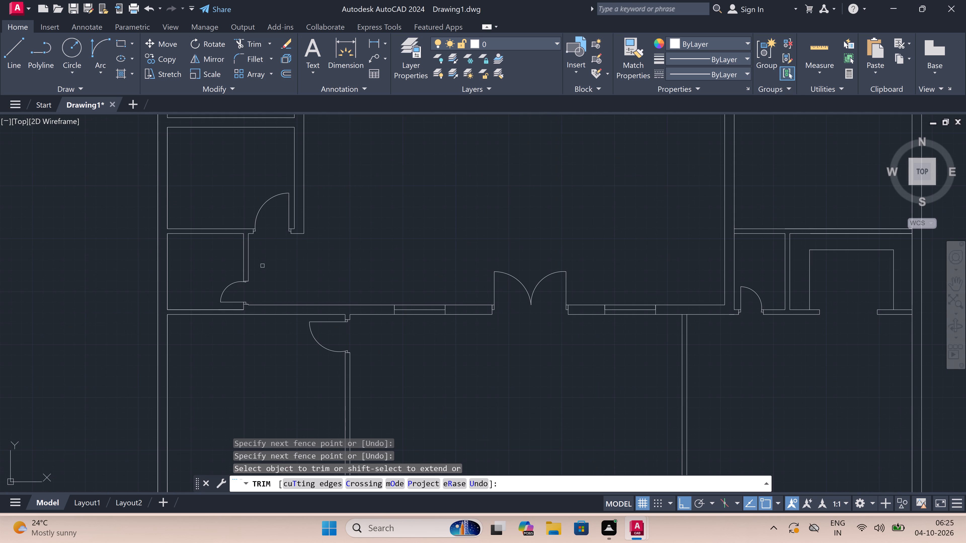
pyautogui.press('Escape')
# Extend both lines of the west-side rooms' east wall south to the cross wall containing the inner double door.
pyautogui.write('ex')
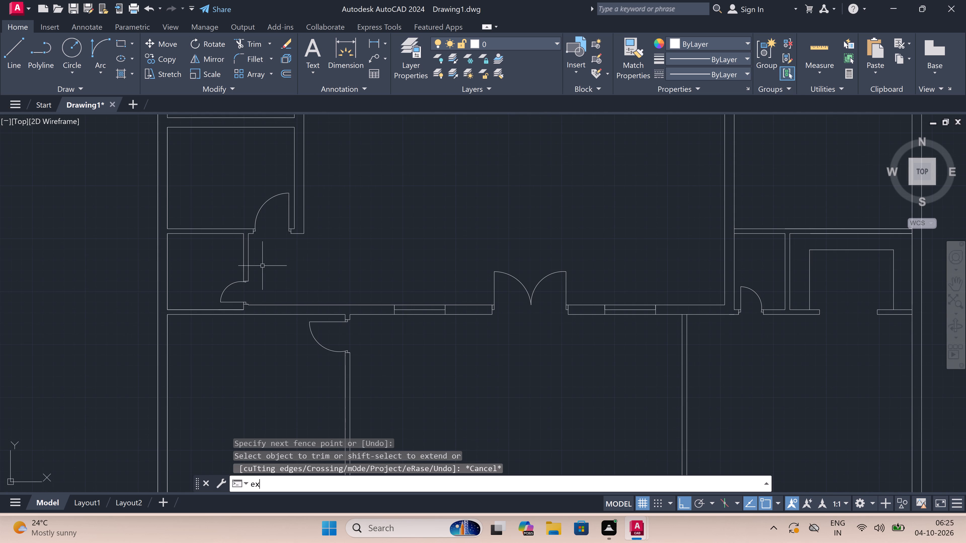
pyautogui.press('space')
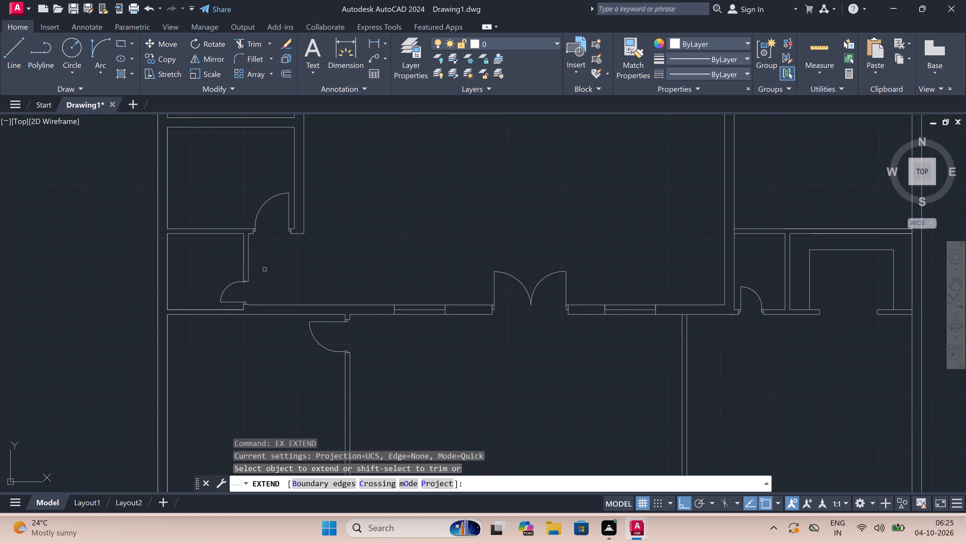
pyautogui.scroll(1, 291, 215)
pyautogui.click(295, 216)
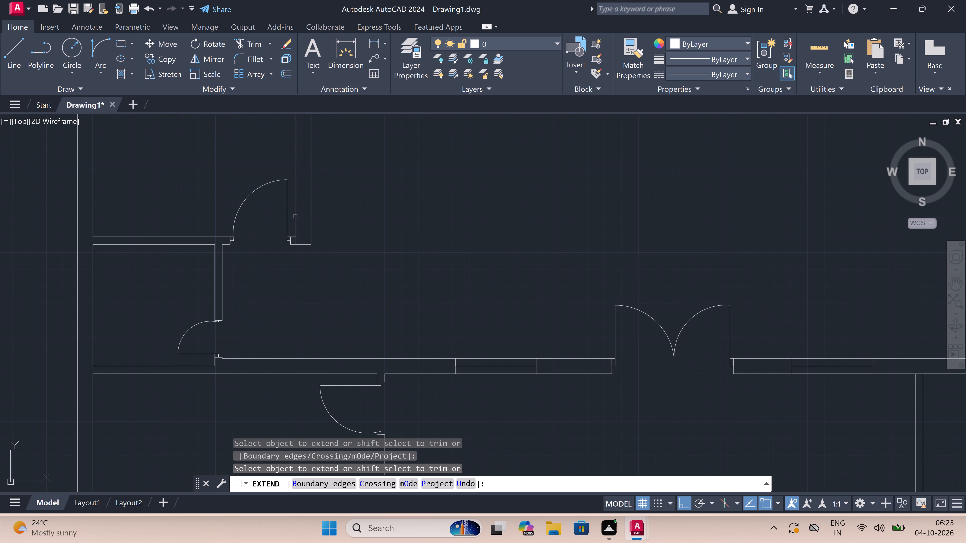
pyautogui.scroll(-4, 295, 216)
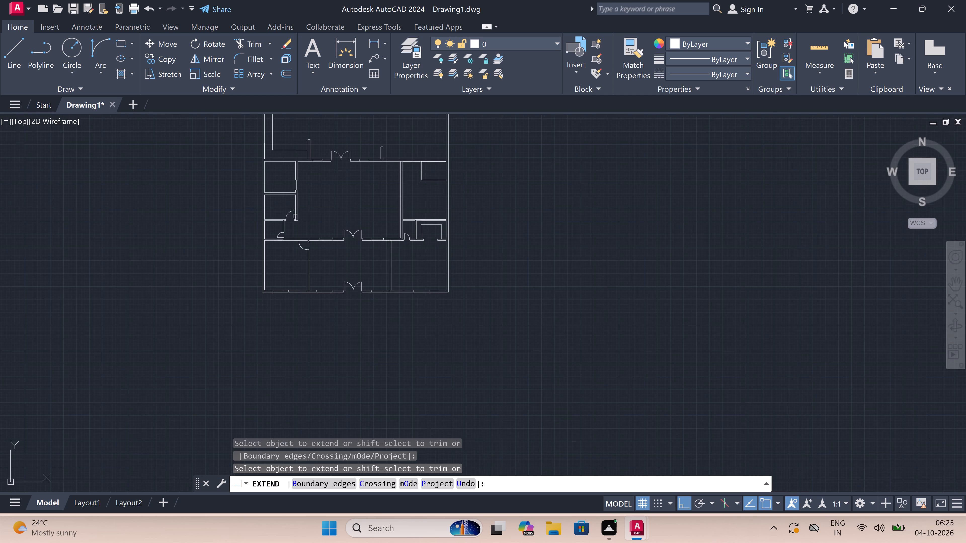
pyautogui.scroll(3, 295, 216)
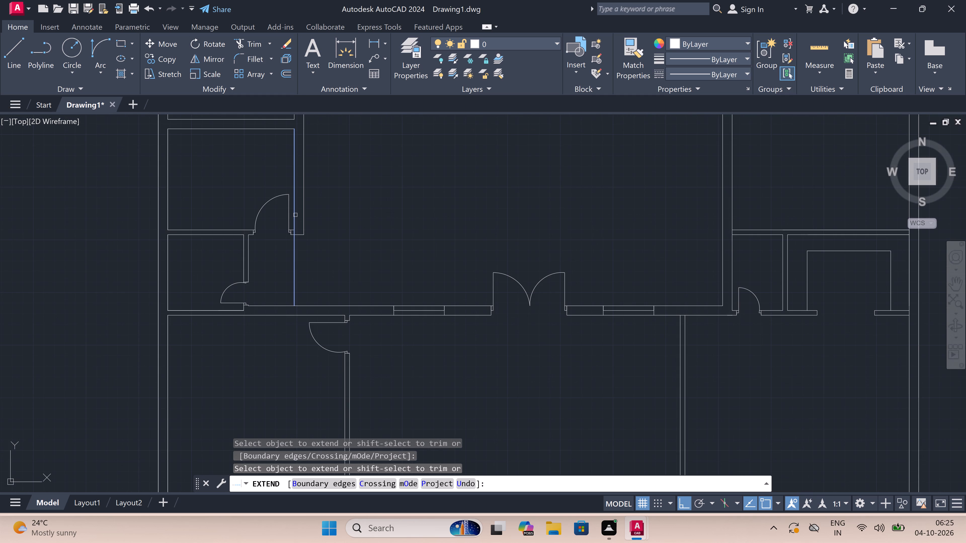
pyautogui.click(295, 214)
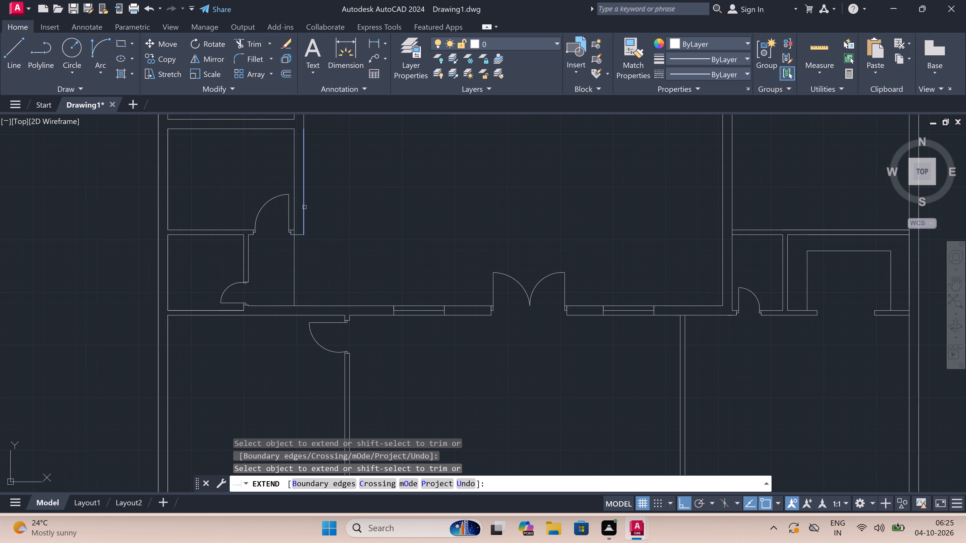
pyautogui.click(304, 207)
pyautogui.click(302, 217)
pyautogui.press('Escape')
# Trim the lines crossing the west-side rooms' east wall where it meets the east jamb of the small room's door.
pyautogui.write('tr')
pyautogui.press('space')
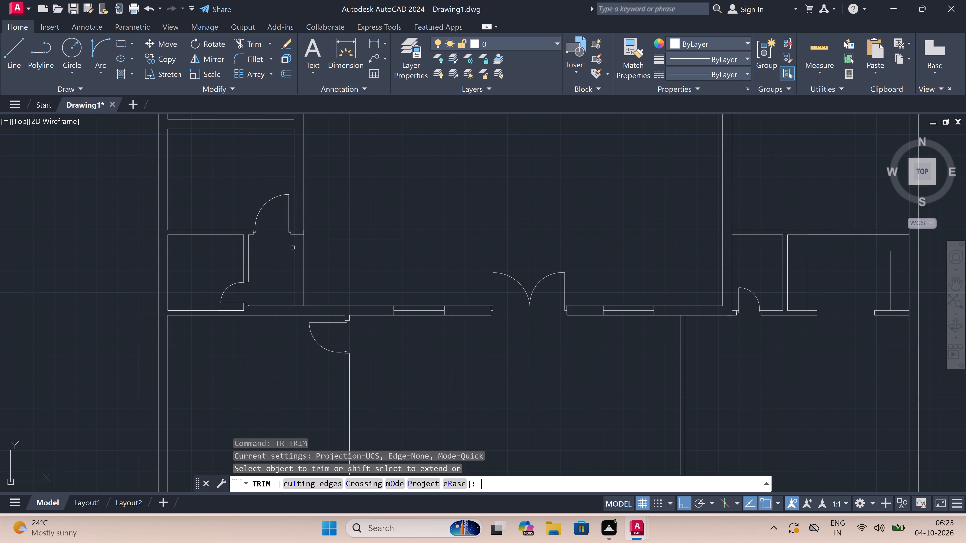
pyautogui.scroll(3, 293, 241)
pyautogui.scroll(2, 286, 209)
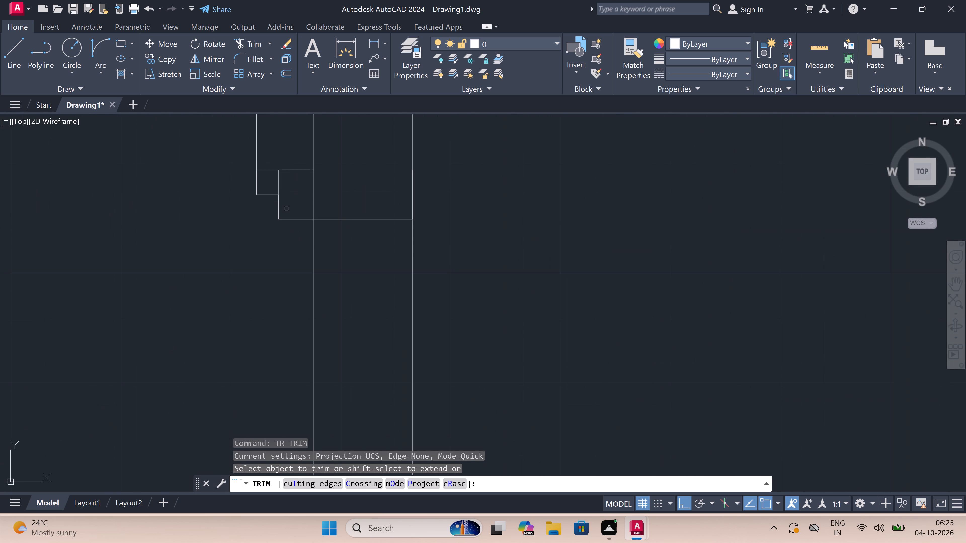
pyautogui.click(287, 209)
pyautogui.click(337, 196)
pyautogui.click(340, 196)
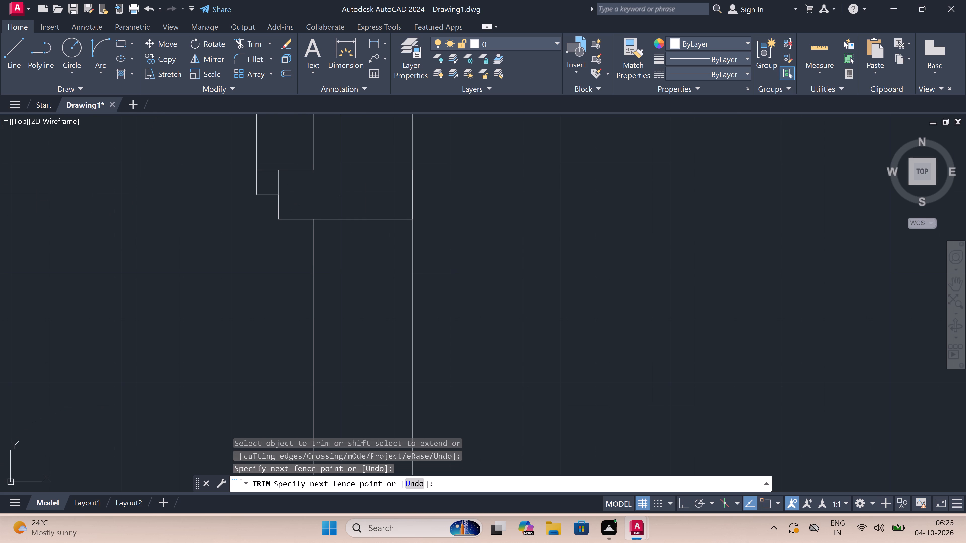
pyautogui.click(347, 293)
pyautogui.scroll(-5, 354, 259)
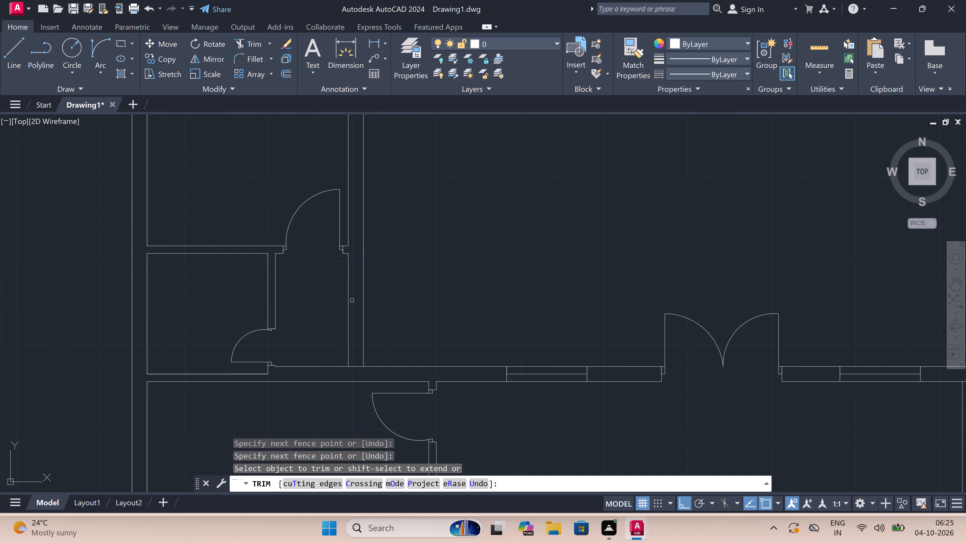
# Trim the cross wall's north line between the two faces of the west-side rooms' east wall.
pyautogui.scroll(4, 354, 377)
pyautogui.click(358, 367)
pyautogui.click(373, 208)
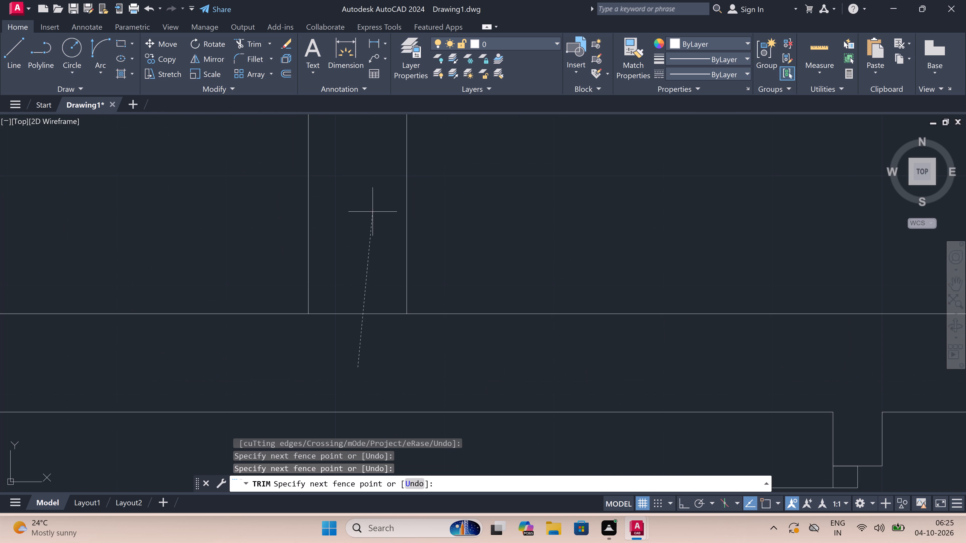
pyautogui.scroll(-8, 292, 259)
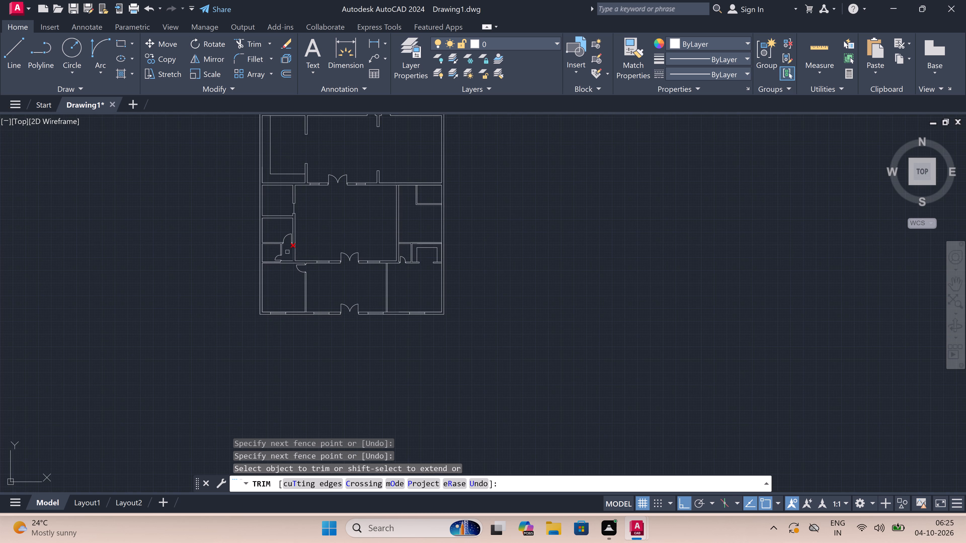
pyautogui.scroll(3, 282, 245)
pyautogui.press('Escape')
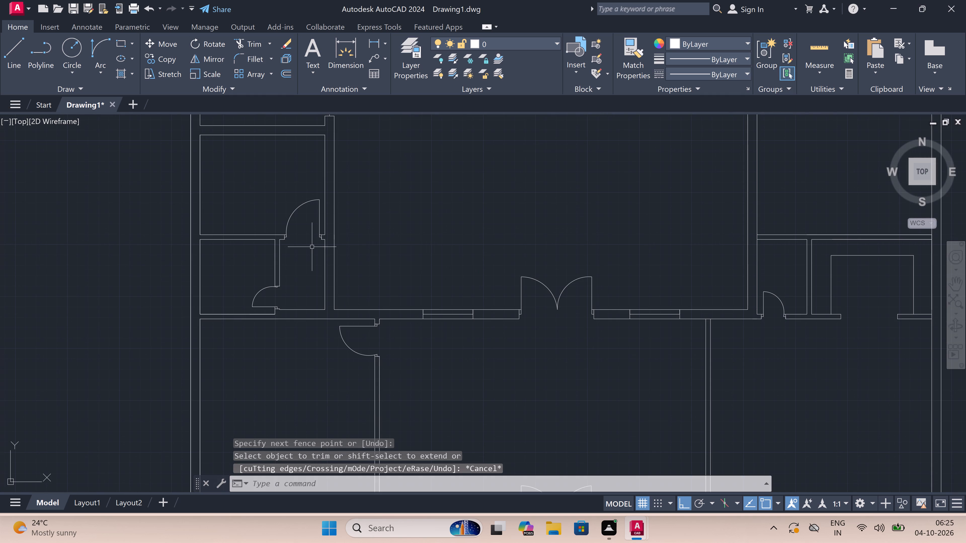
# Draw two short lines across the cross wall, at the east wall's west face and at the small room's door jamb.
pyautogui.write('l')
pyautogui.press('space')
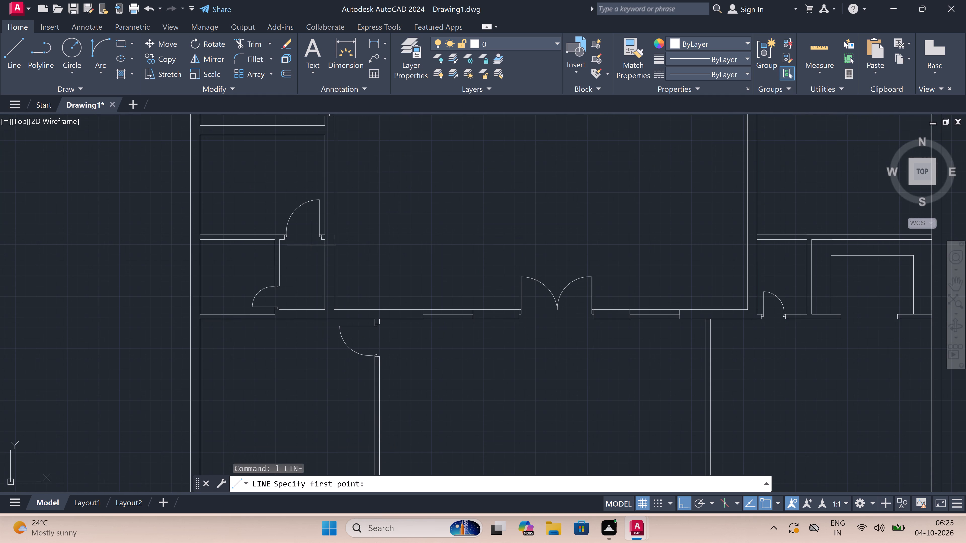
pyautogui.scroll(2, 314, 313)
pyautogui.click(339, 305)
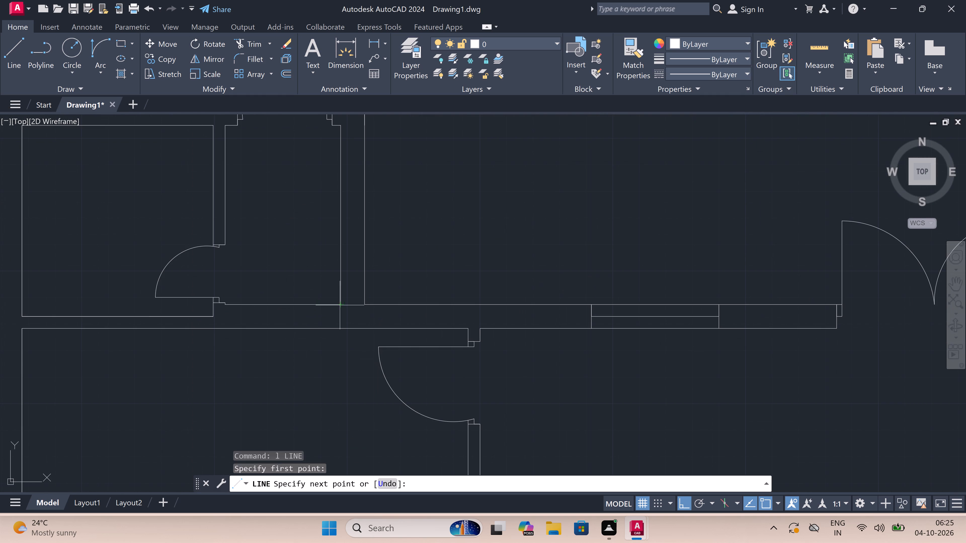
pyautogui.click(339, 327)
pyautogui.press('Escape')
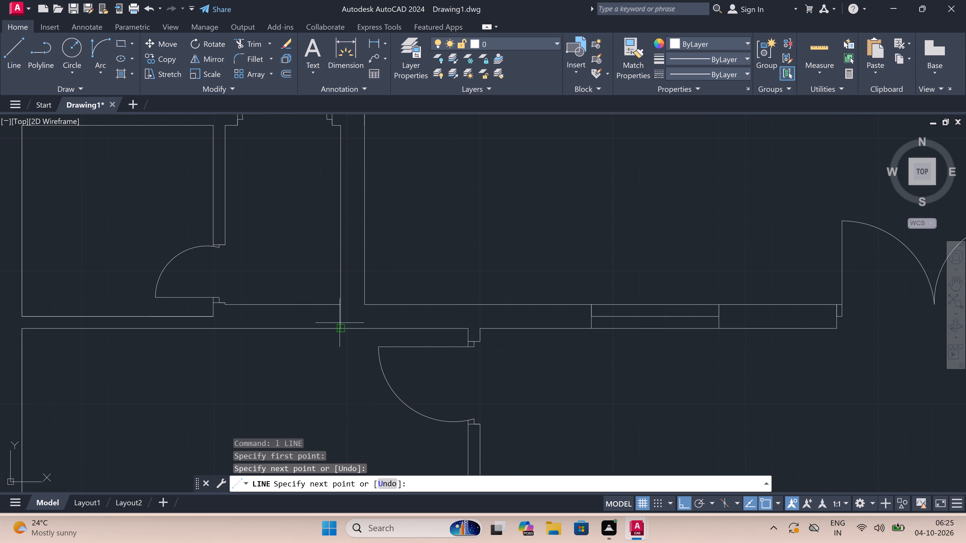
pyautogui.press('space')
pyautogui.scroll(2, 213, 315)
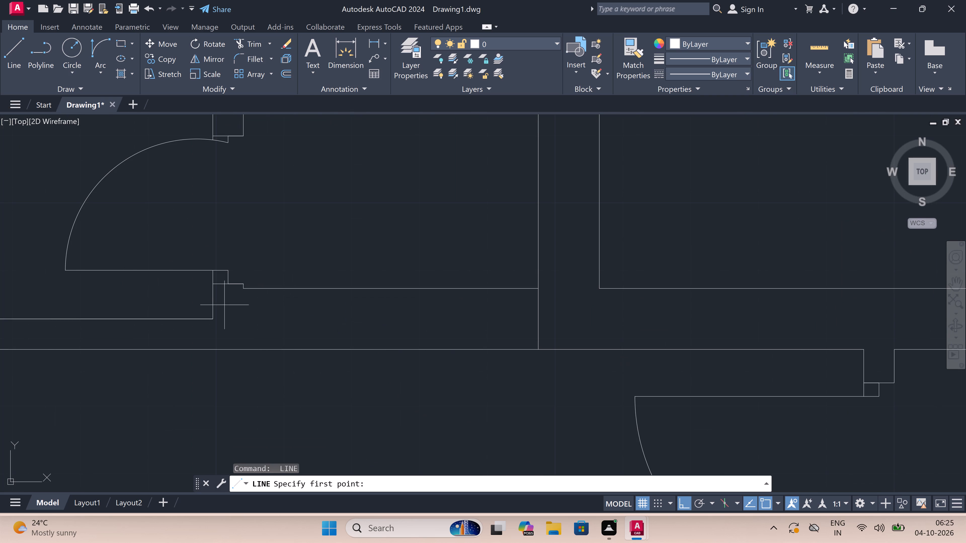
pyautogui.doubleClick(239, 288)
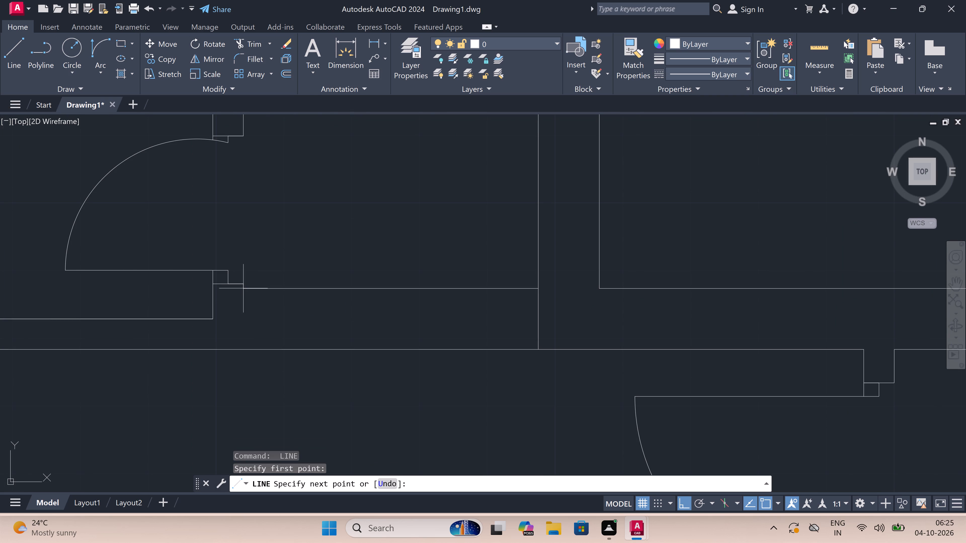
pyautogui.doubleClick(241, 350)
pyautogui.press('Escape')
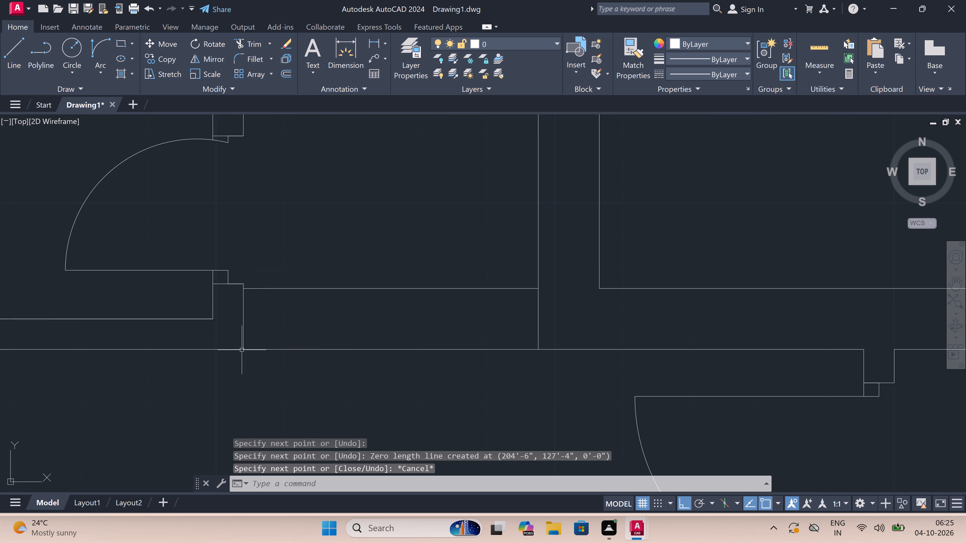
# Trim both cross-wall lines between the two new closing lines to open a passage beside the small room's door.
pyautogui.press('t')
pyautogui.press('r')
pyautogui.press('space')
pyautogui.click(368, 276)
pyautogui.doubleClick(369, 367)
pyautogui.scroll(-3, 354, 311)
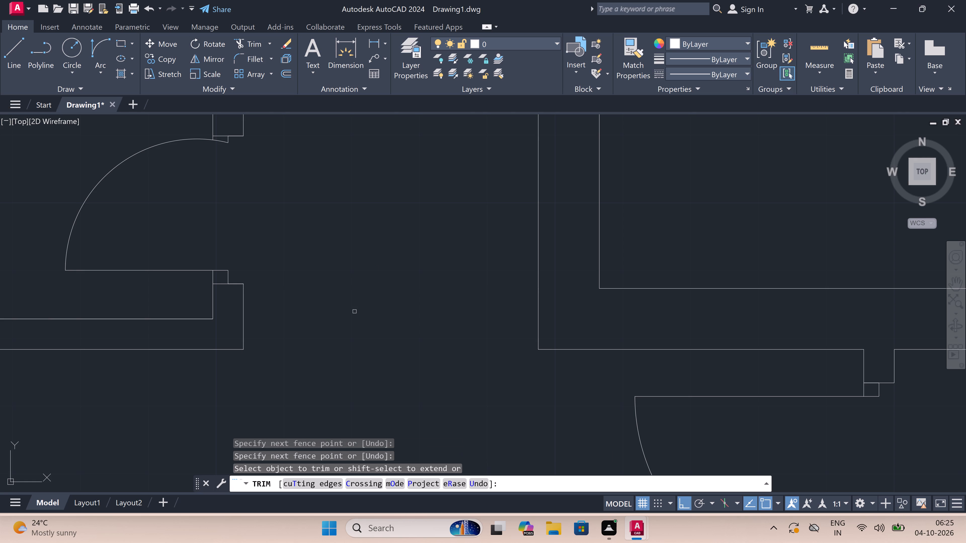
pyautogui.scroll(-6, 354, 311)
pyautogui.scroll(4, 370, 321)
pyautogui.press('Escape')
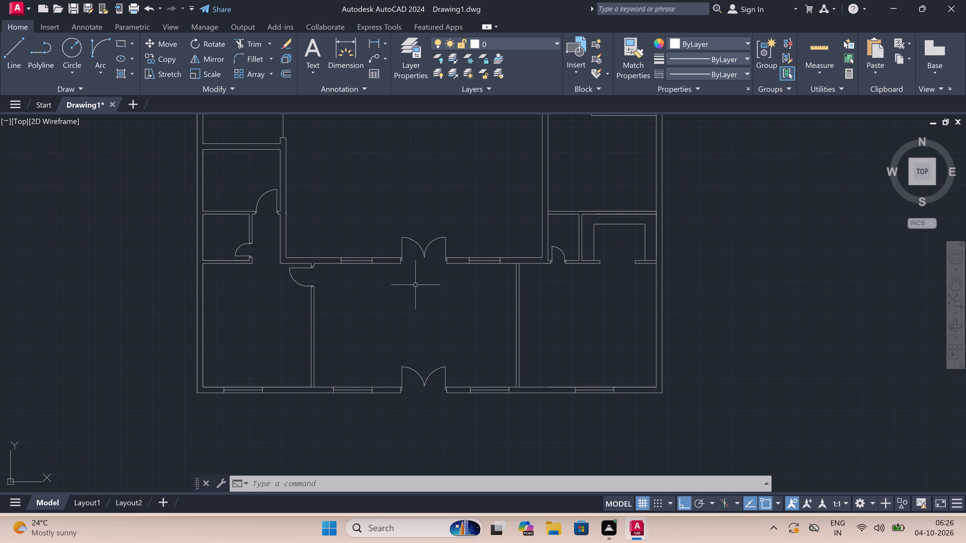
# Draw a door jamb line across the southeast room's west wall near its north end, with a 2" stop and a 2' leaf line running east.
pyautogui.scroll(3, 524, 265)
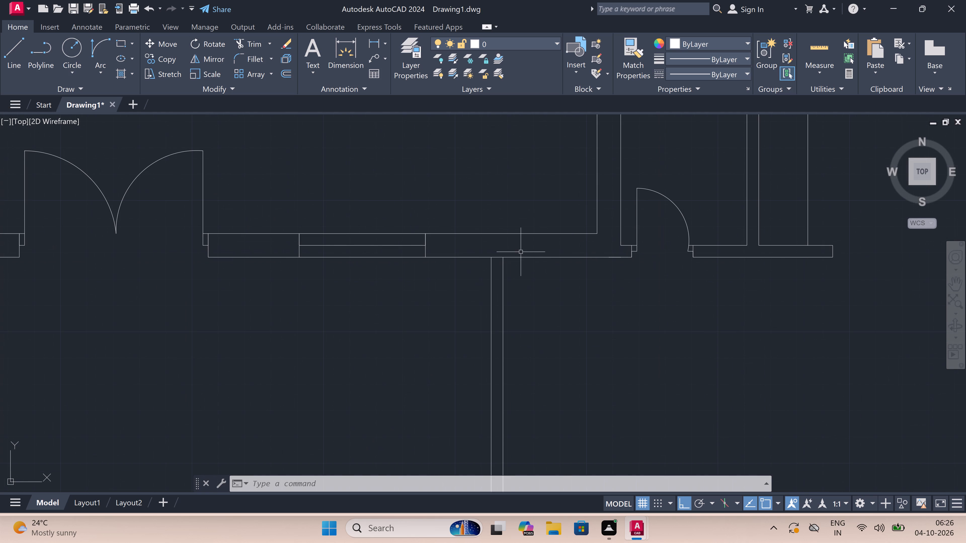
pyautogui.scroll(2, 503, 248)
pyautogui.write('l')
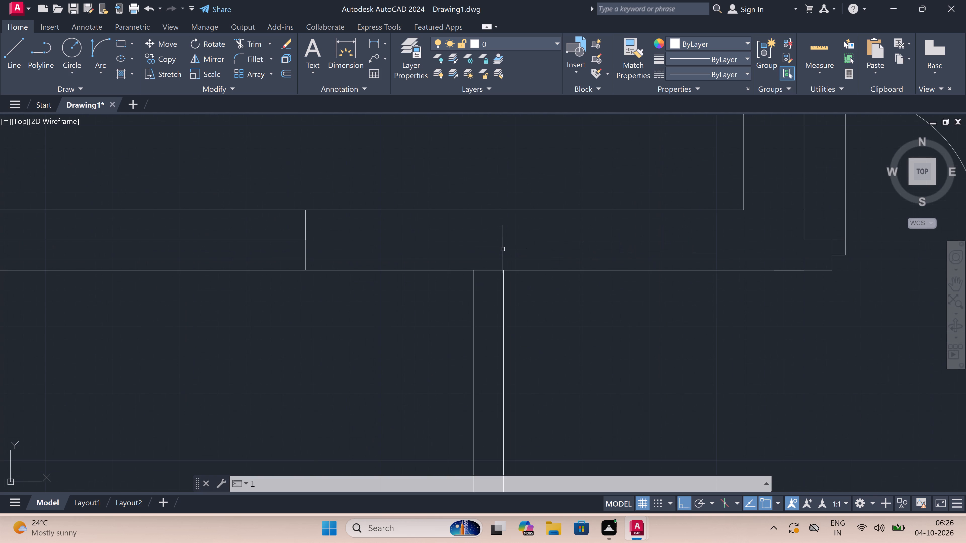
pyautogui.press('space')
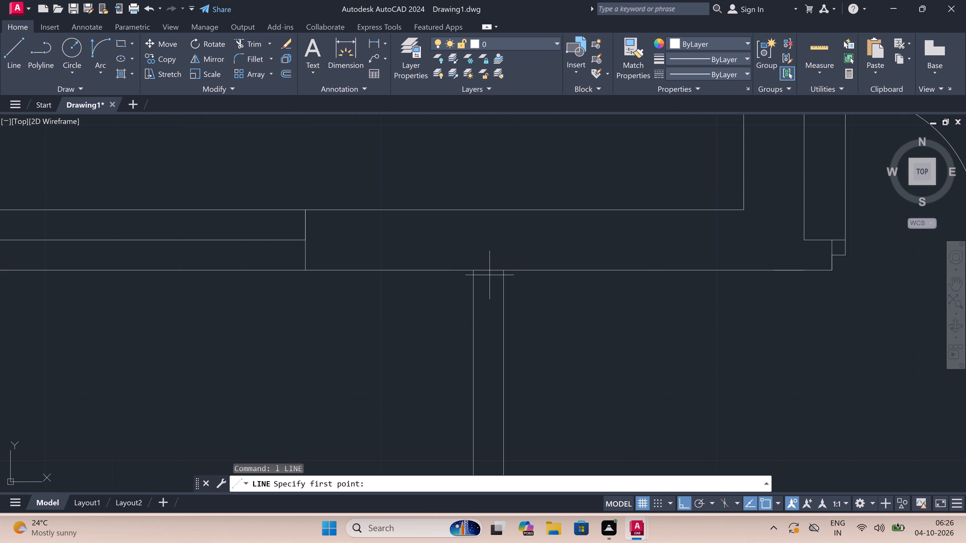
pyautogui.doubleClick(473, 296)
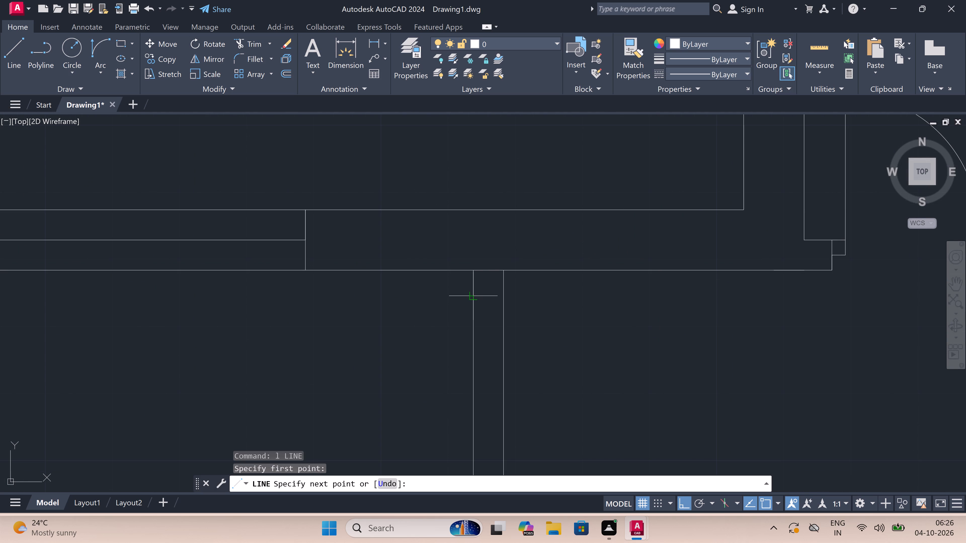
pyautogui.doubleClick(500, 297)
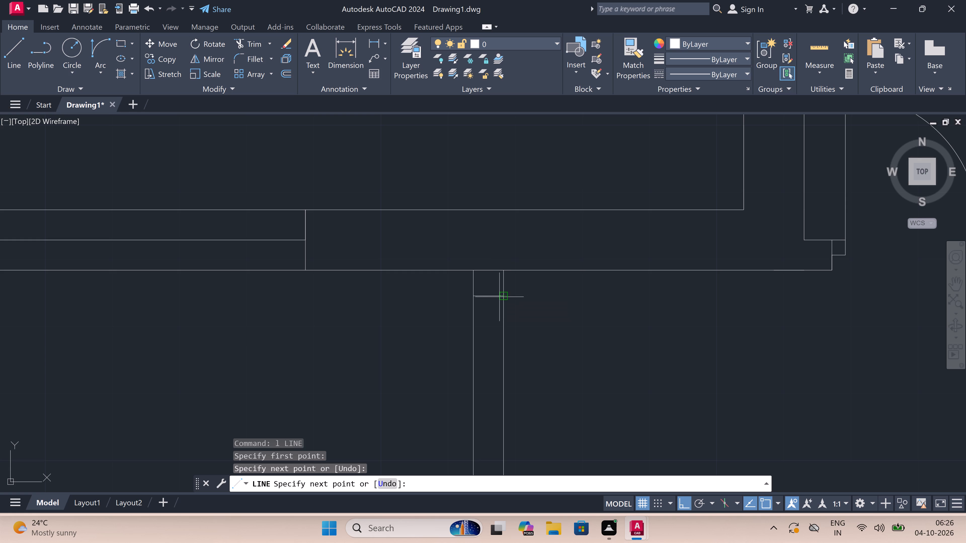
pyautogui.click(488, 294)
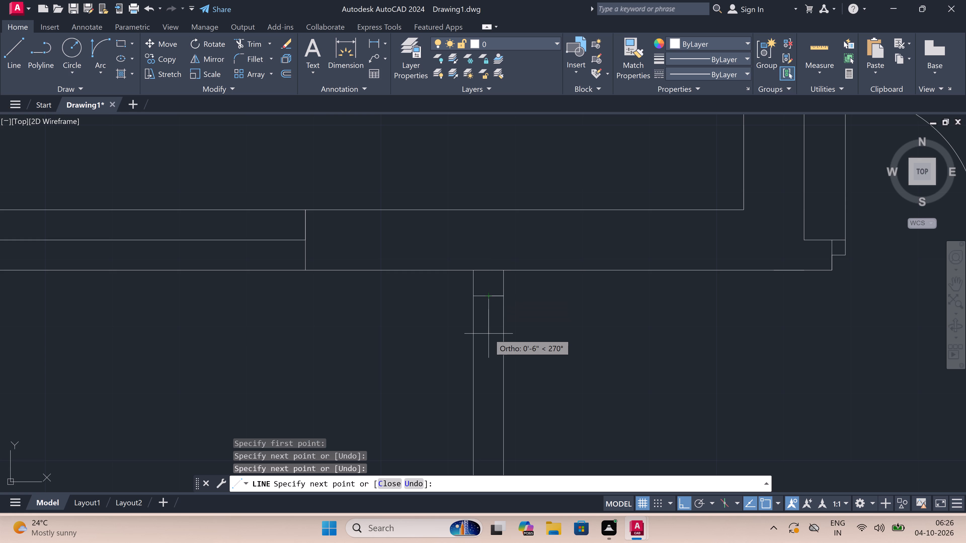
pyautogui.press('2')
pyautogui.write('"')
pyautogui.press('space')
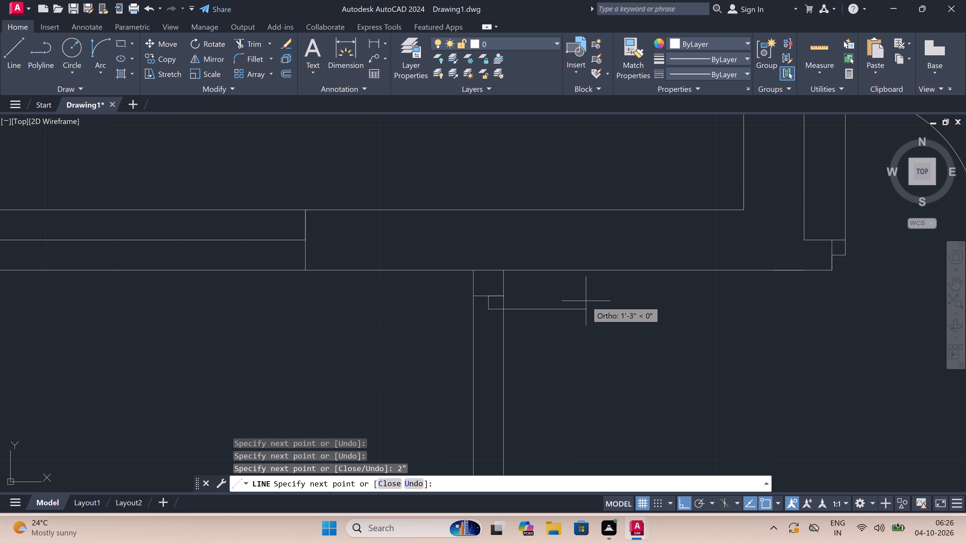
pyautogui.press('2')
pyautogui.write("'")
pyautogui.press('space')
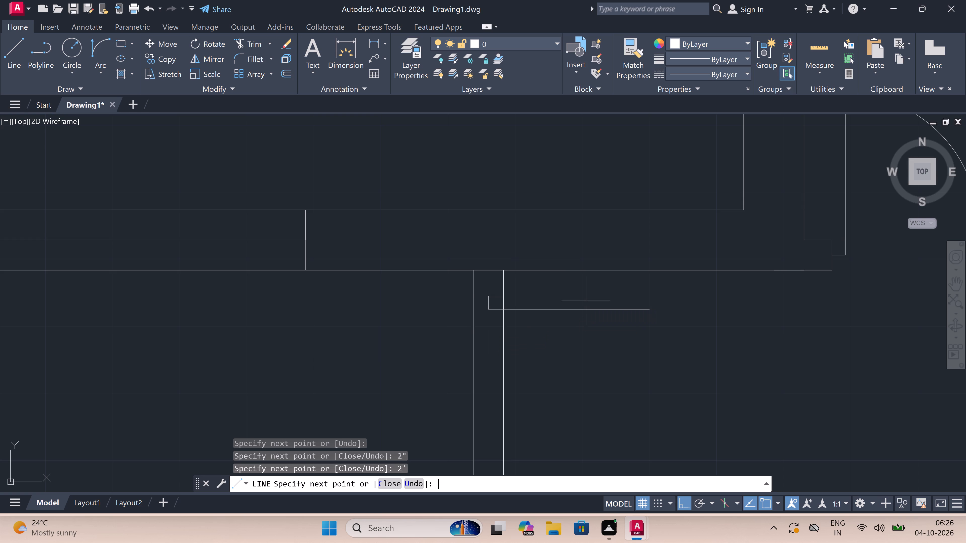
pyautogui.press('Escape')
# Lengthen the southeast room's door leaf by drawing a 1' line eastward from its free end.
pyautogui.press('space')
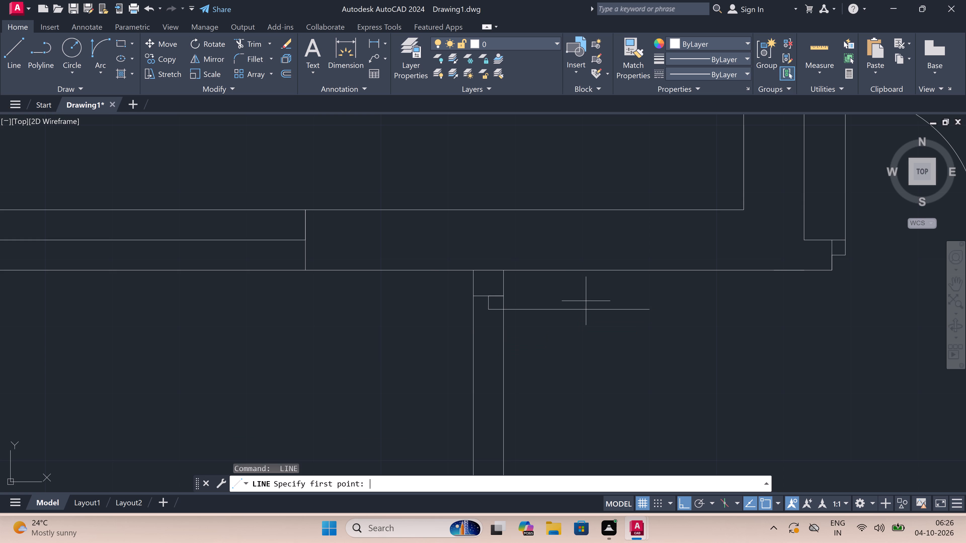
pyautogui.scroll(-3, 421, 248)
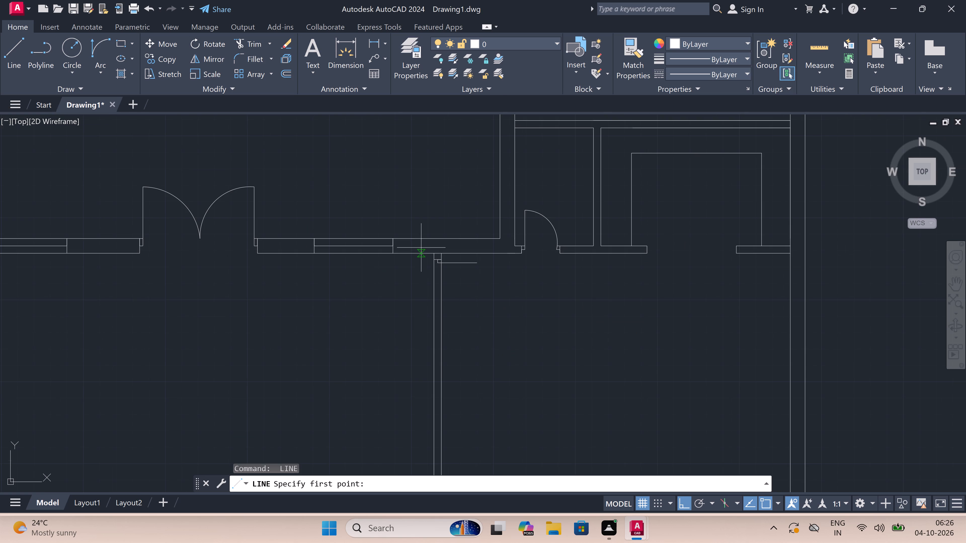
pyautogui.scroll(-1, 443, 258)
pyautogui.scroll(2, 448, 269)
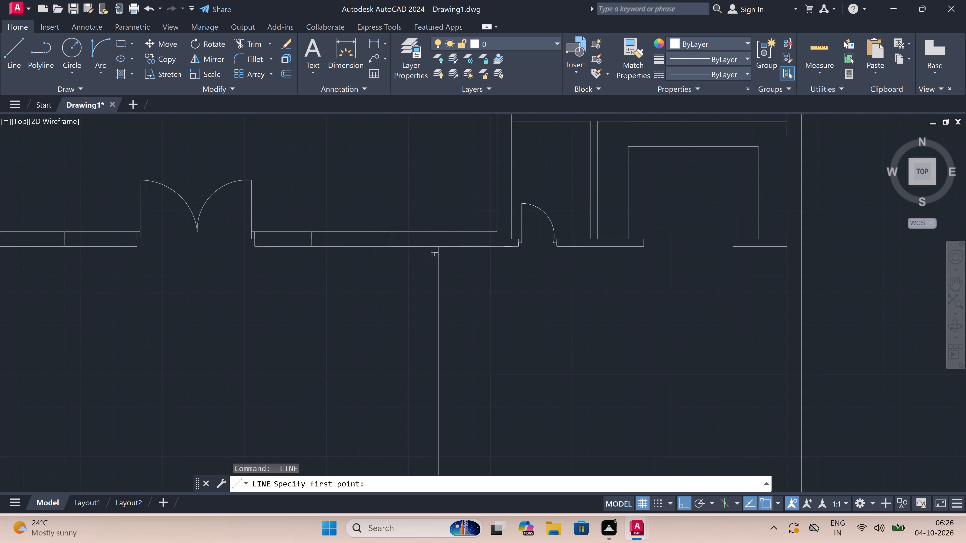
pyautogui.scroll(-2, 468, 264)
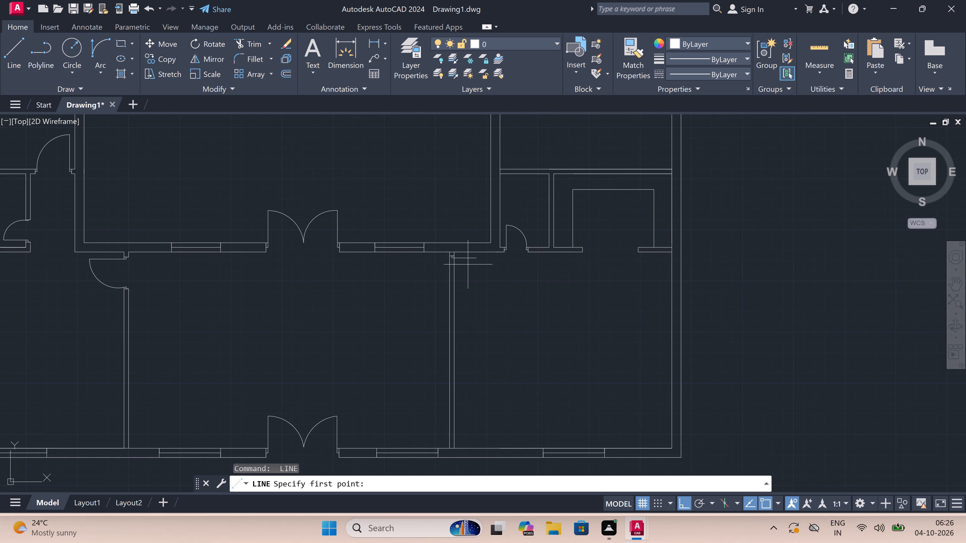
pyautogui.scroll(4, 473, 256)
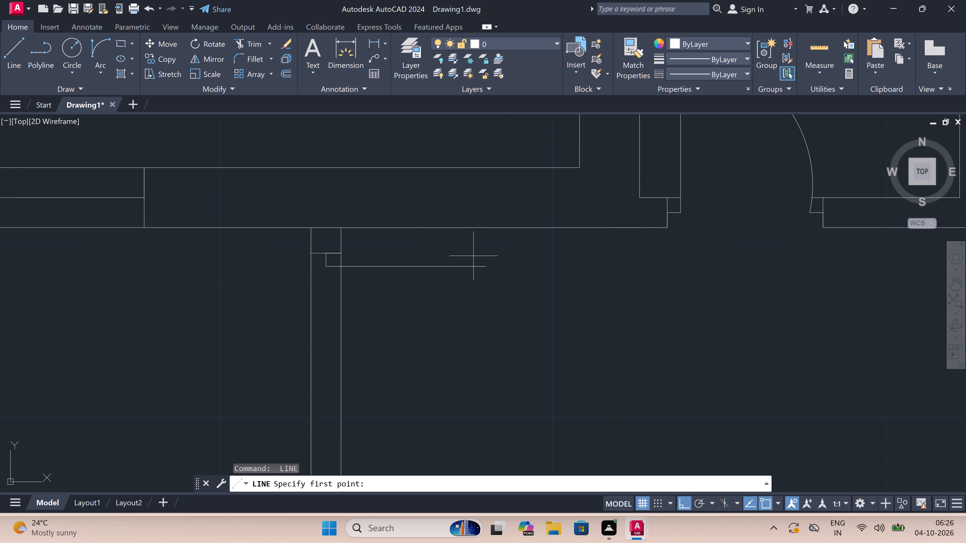
pyautogui.doubleClick(492, 265)
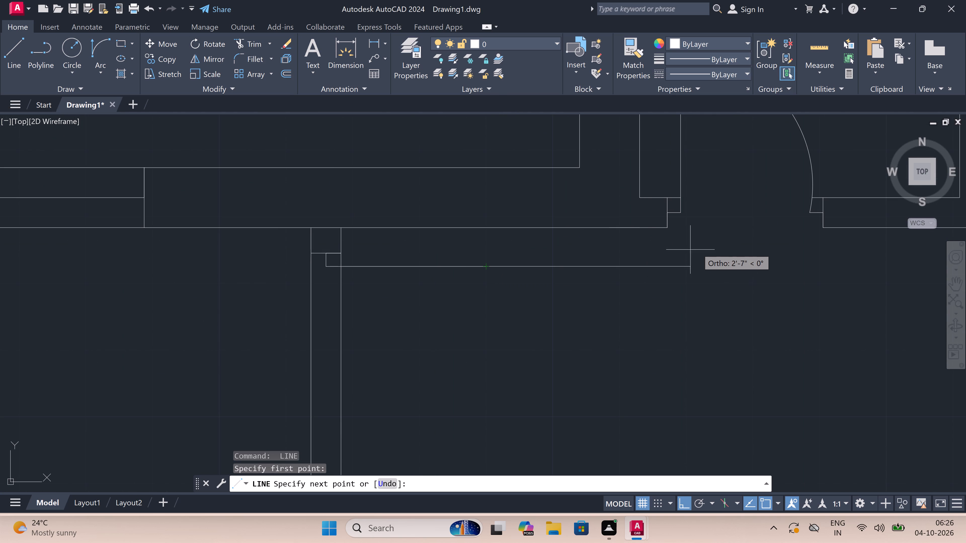
pyautogui.write("1'")
pyautogui.press('space')
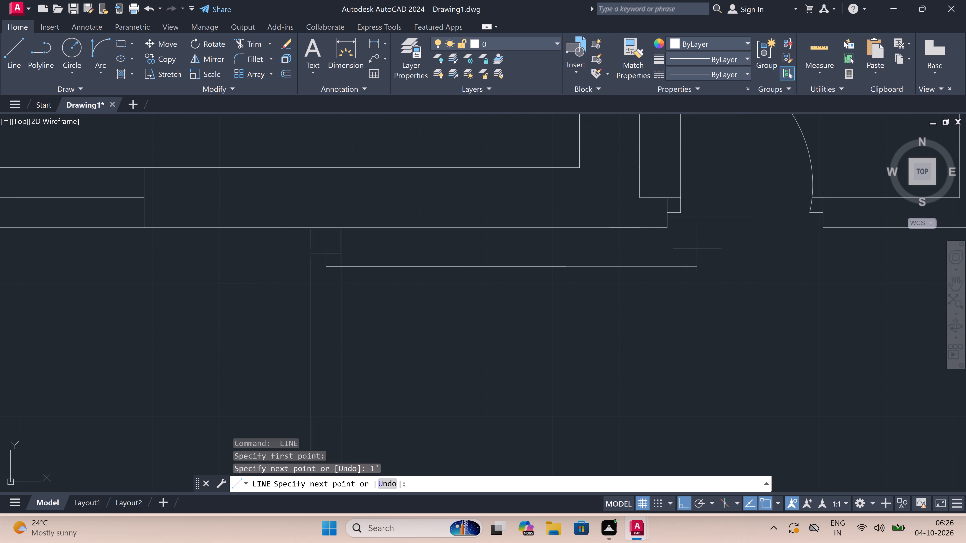
pyautogui.press('Escape')
# Draw a second jamb line across the southeast room's west wall, south of the door leaf, with a 2" stop running north.
pyautogui.scroll(-3, 400, 335)
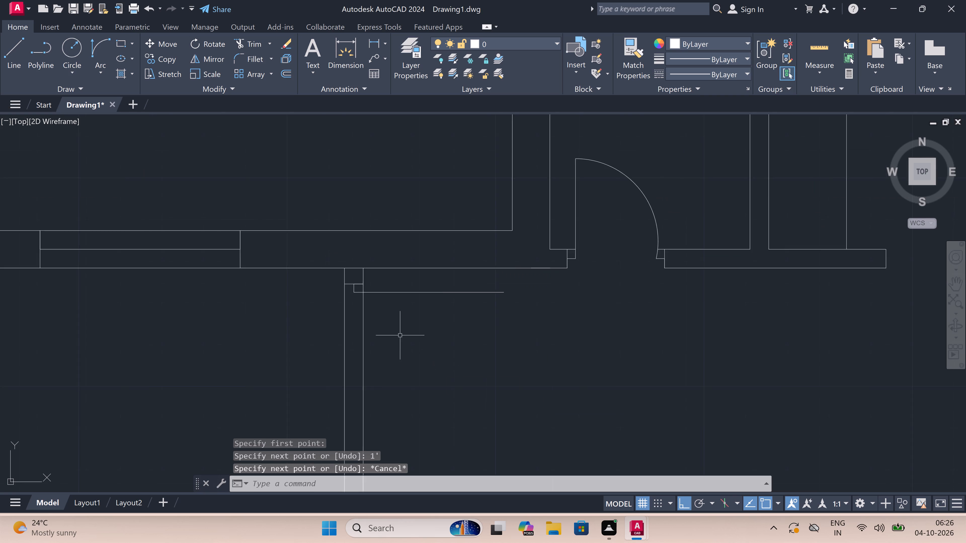
pyautogui.scroll(-1, 400, 335)
pyautogui.scroll(2, 391, 358)
pyautogui.press('space')
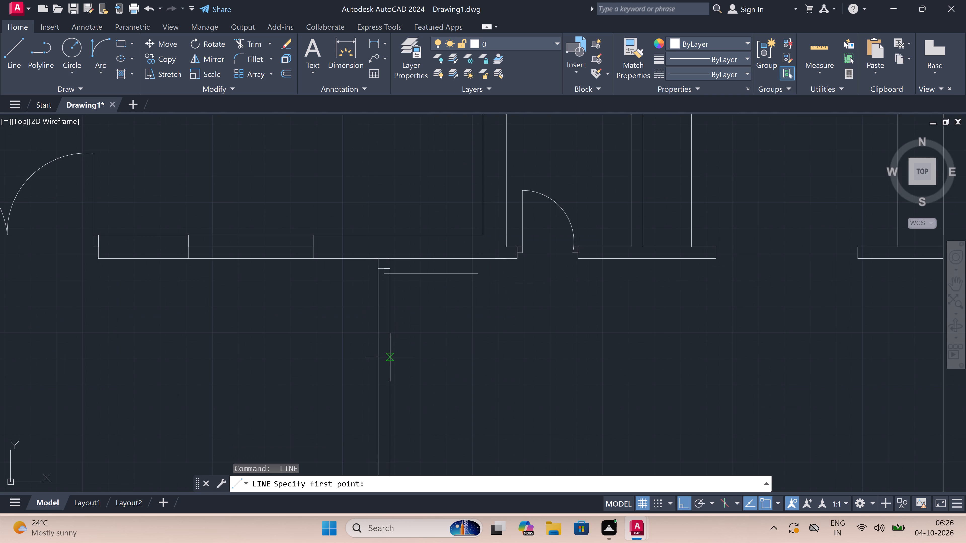
pyautogui.click(390, 349)
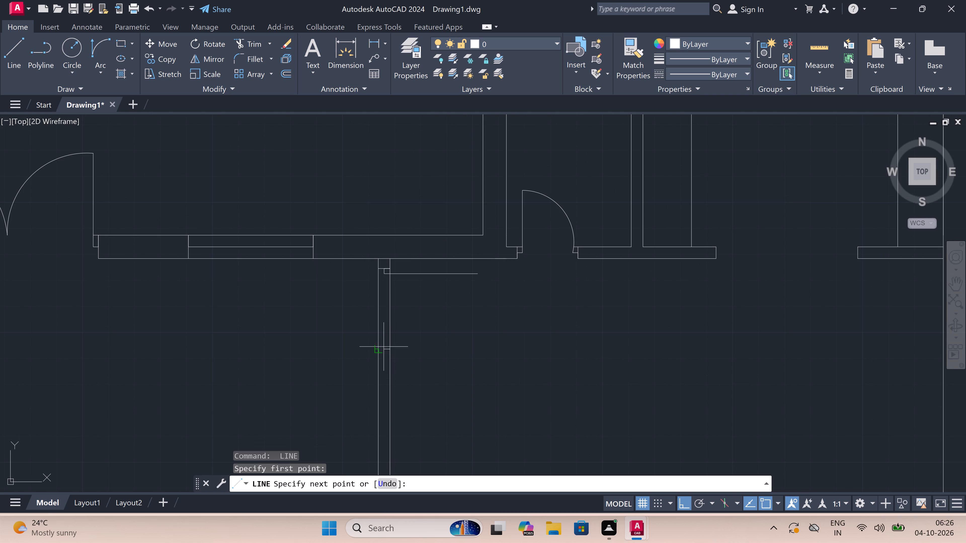
pyautogui.click(378, 348)
pyautogui.scroll(1, 377, 348)
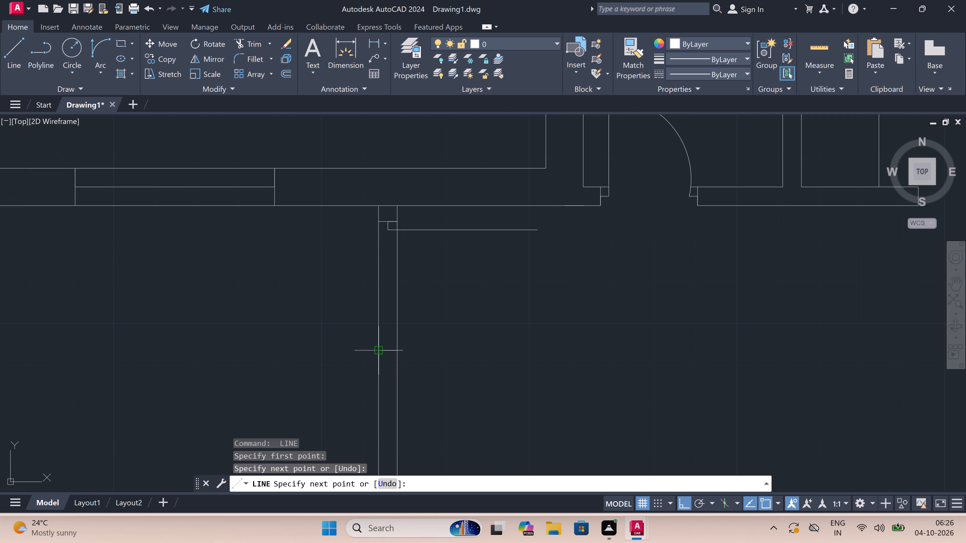
pyautogui.scroll(3, 387, 351)
pyautogui.click(389, 353)
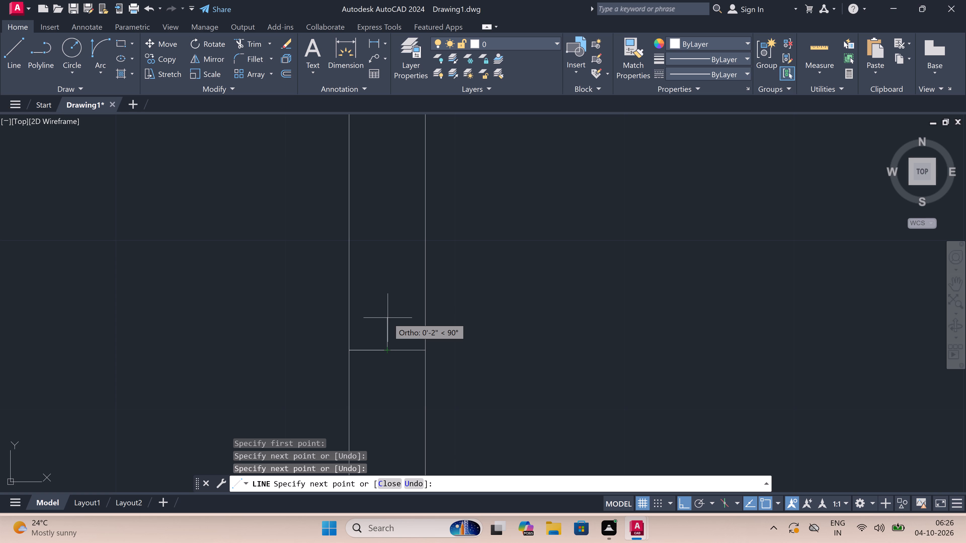
pyautogui.write('2"')
pyautogui.press('space')
pyautogui.press('Escape')
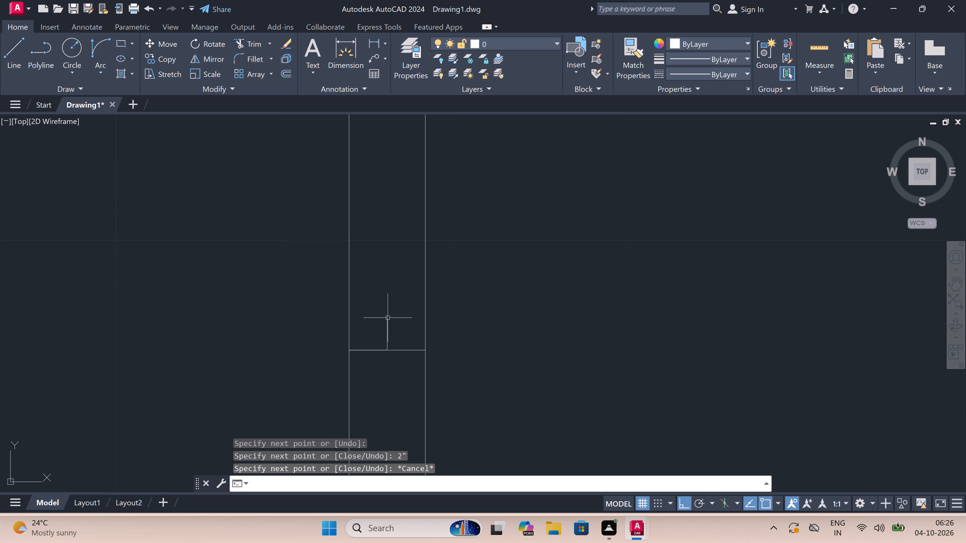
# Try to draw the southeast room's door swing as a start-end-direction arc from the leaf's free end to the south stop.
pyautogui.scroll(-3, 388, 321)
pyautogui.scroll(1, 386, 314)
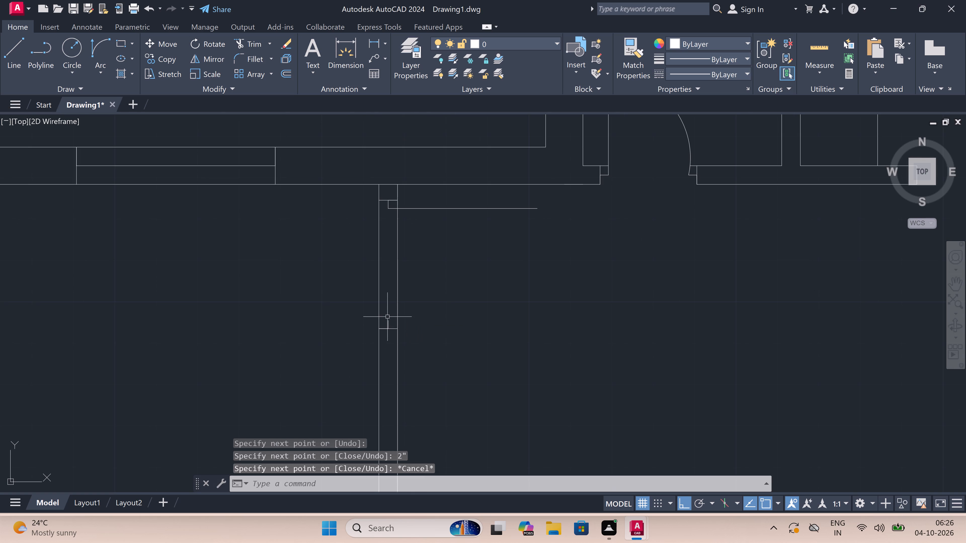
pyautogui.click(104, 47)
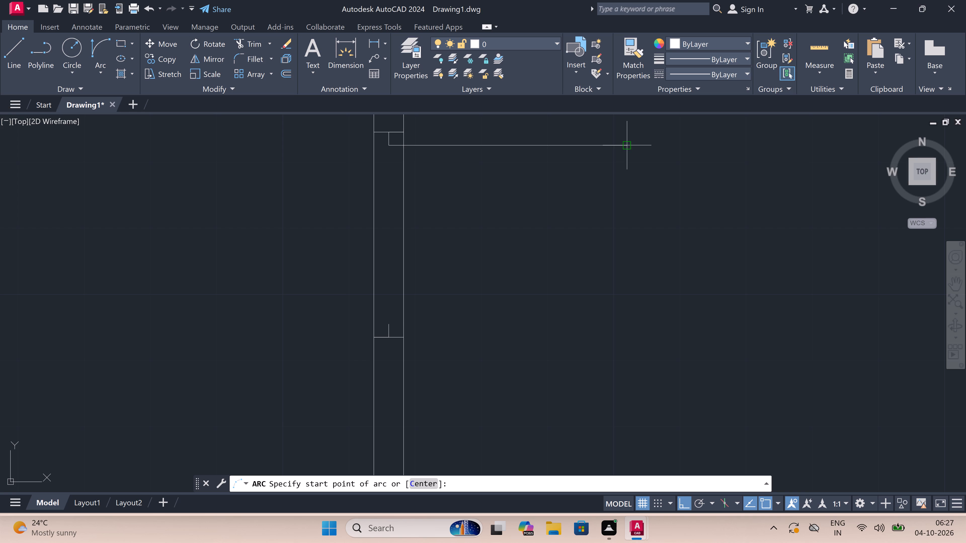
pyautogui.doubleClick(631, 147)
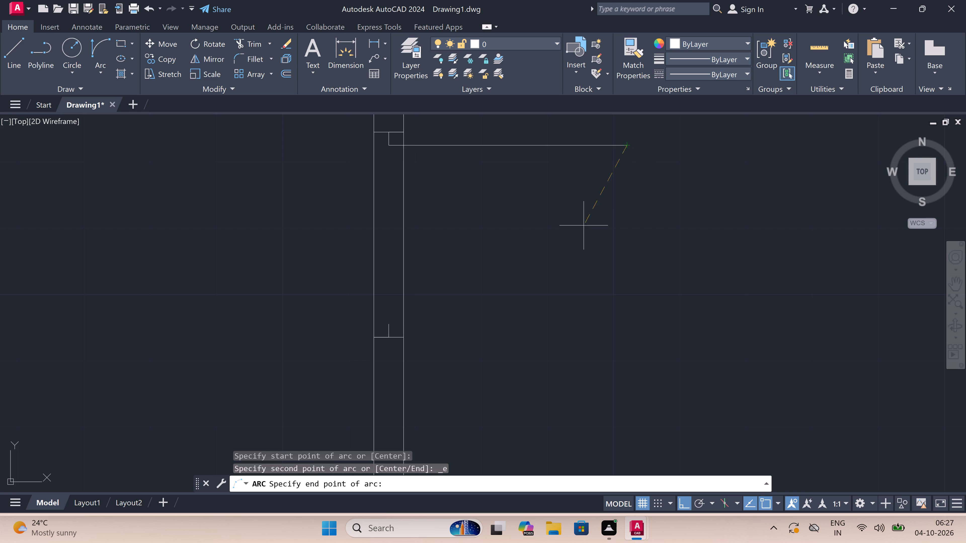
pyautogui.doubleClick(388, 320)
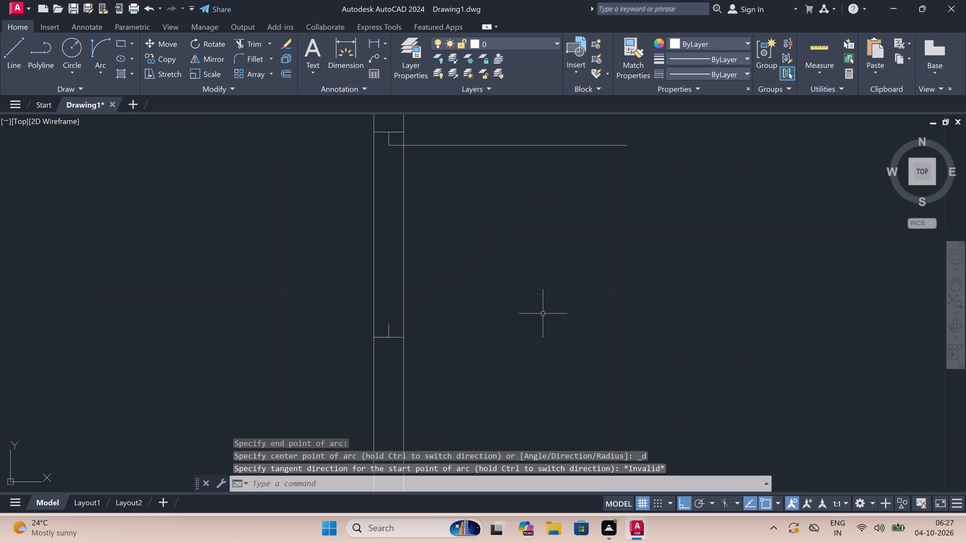
# Draw a three-point arc from the door leaf's free end through the south stop's tip, ending west of the wall.
pyautogui.press('space')
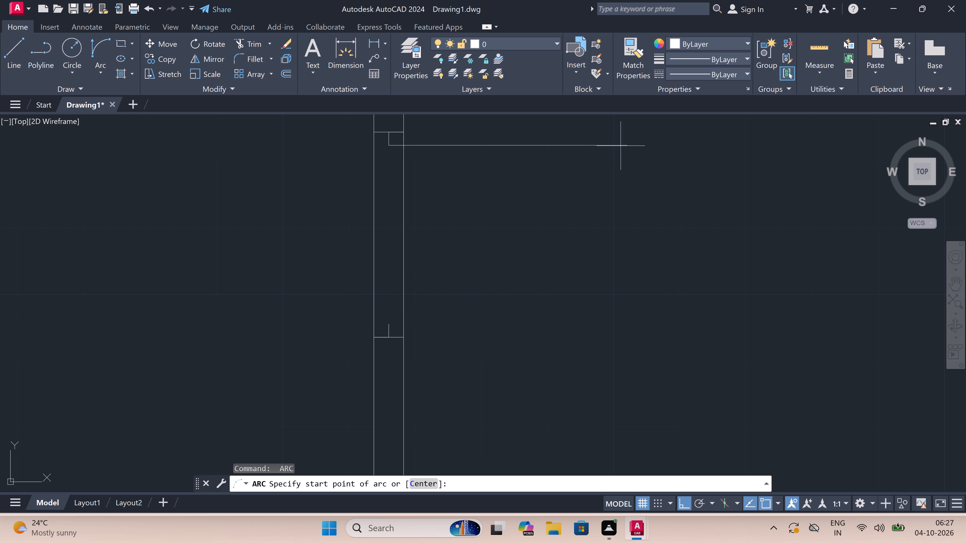
pyautogui.click(626, 142)
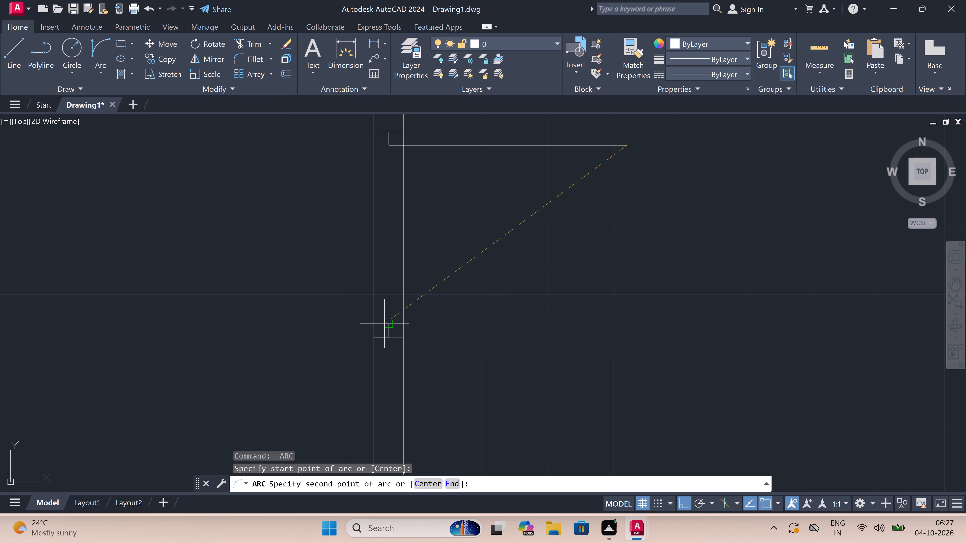
pyautogui.doubleClick(390, 324)
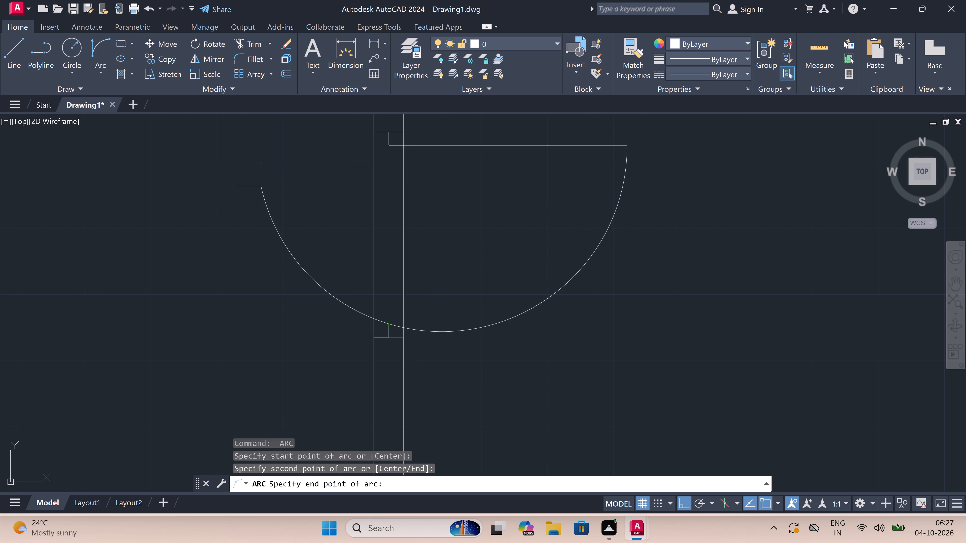
pyautogui.click(235, 158)
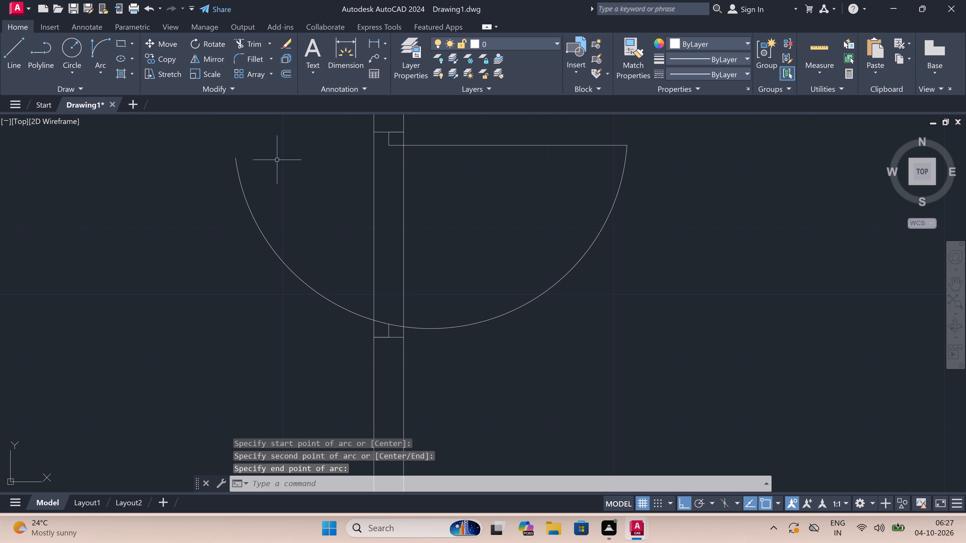
# Trim both wall lines between the southeast room's door jambs and the swing arc's excess west of the south stop.
pyautogui.press('t')
pyautogui.press('r')
pyautogui.press('space')
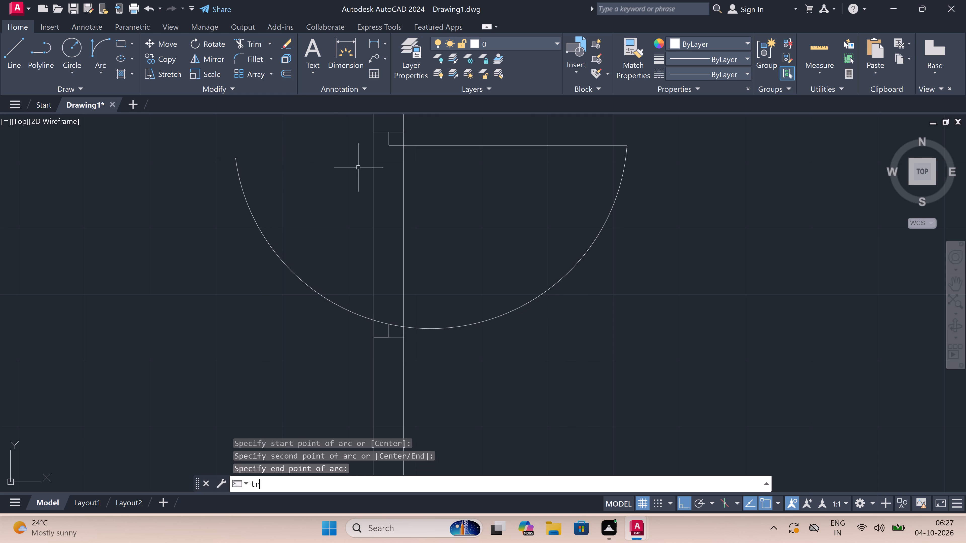
pyautogui.doubleClick(433, 173)
pyautogui.moveTo(141, 367); pyautogui.dragTo(143, 364)
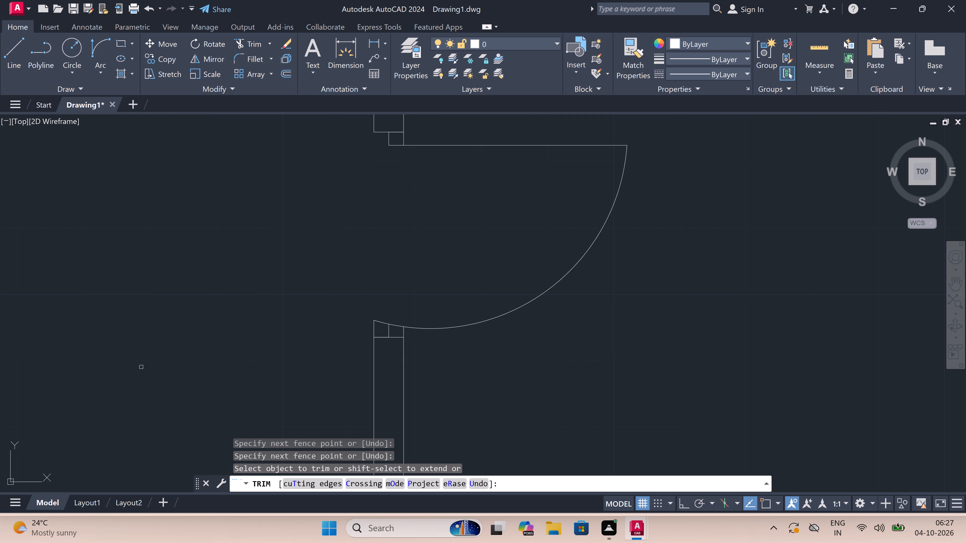
pyautogui.scroll(3, 384, 337)
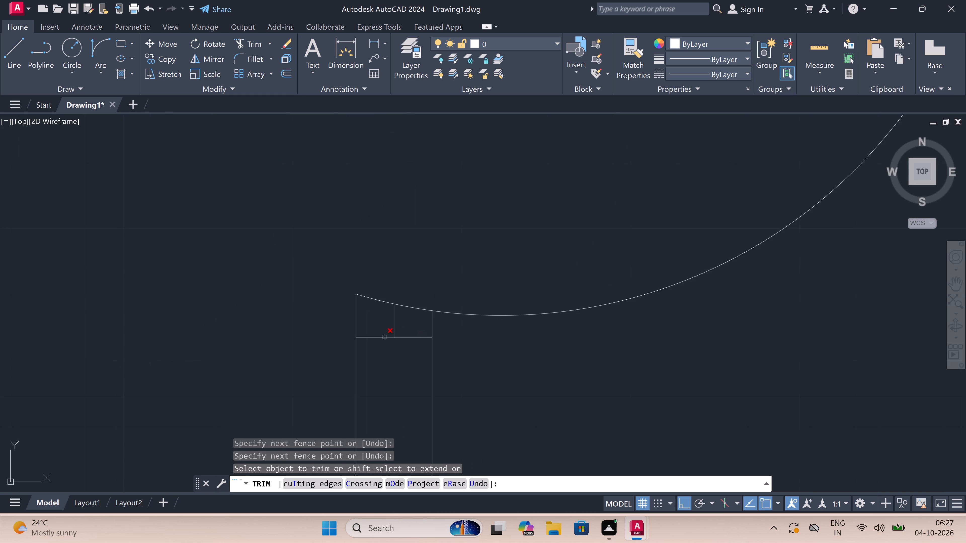
pyautogui.click(380, 322)
pyautogui.click(324, 320)
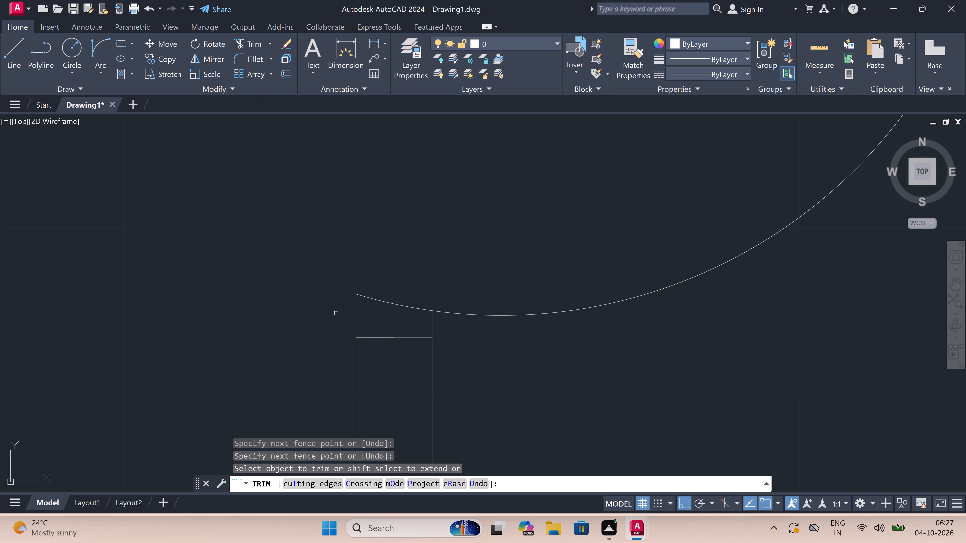
pyautogui.click(362, 313)
pyautogui.click(389, 274)
pyautogui.scroll(-7, 286, 291)
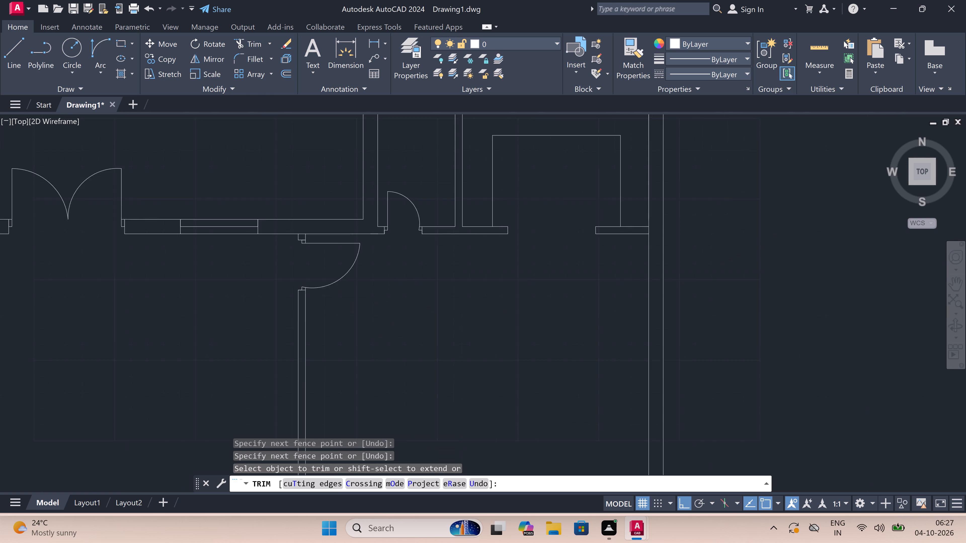
pyautogui.scroll(-3, 293, 283)
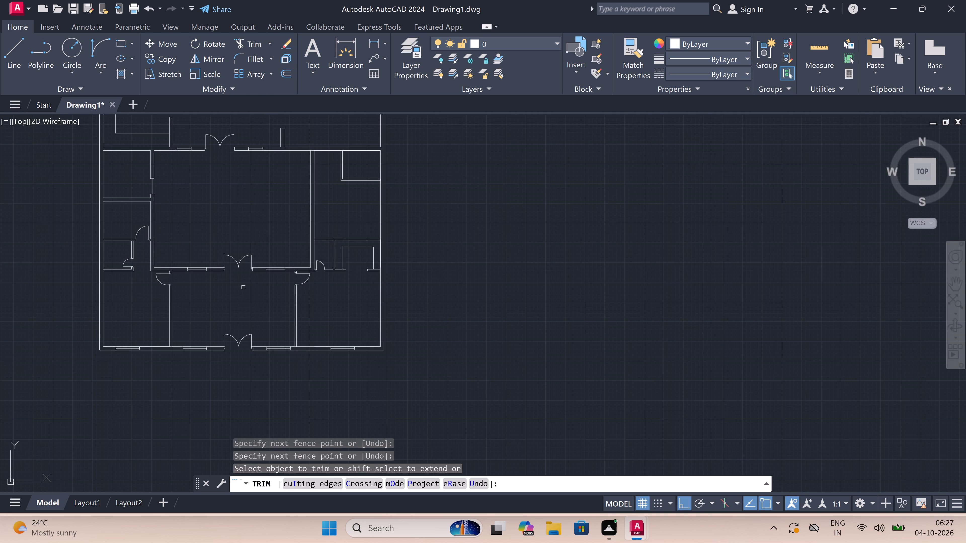
pyautogui.press('Escape')
# Draw a jamb line across the central hall's east wall, just north of the cross wall, with a 2" stop north and a 3' leaf east.
pyautogui.scroll(-2, 243, 287)
pyautogui.scroll(3, 198, 263)
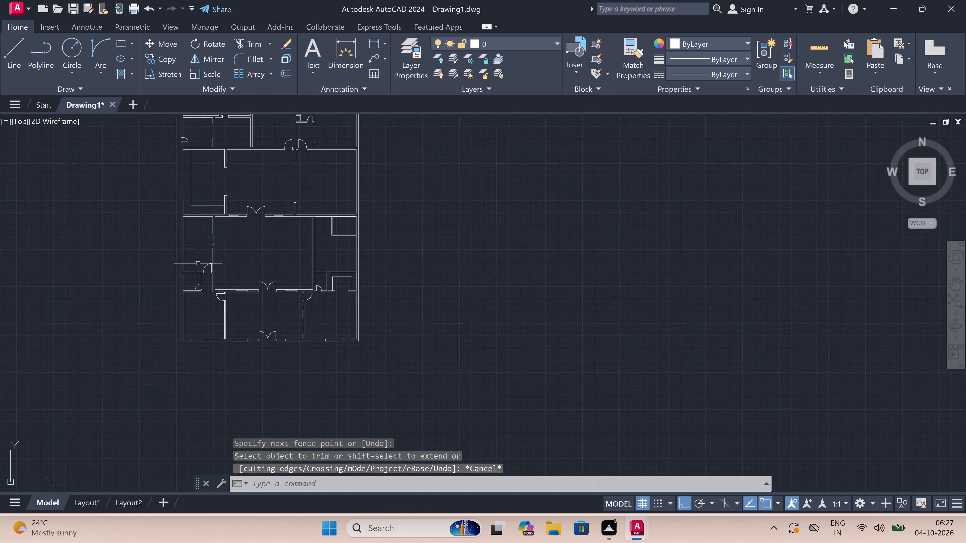
pyautogui.scroll(-2, 320, 269)
pyautogui.scroll(2, 401, 273)
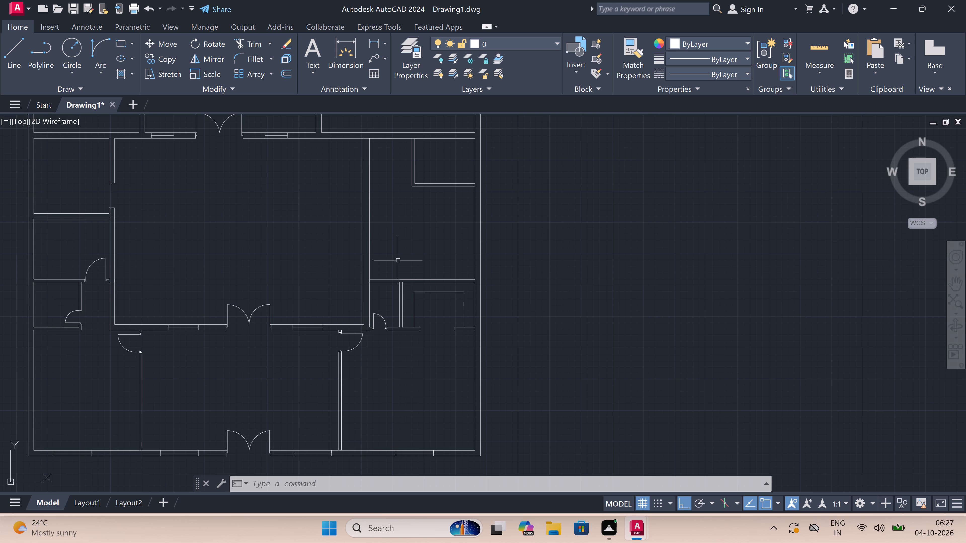
pyautogui.scroll(3, 357, 273)
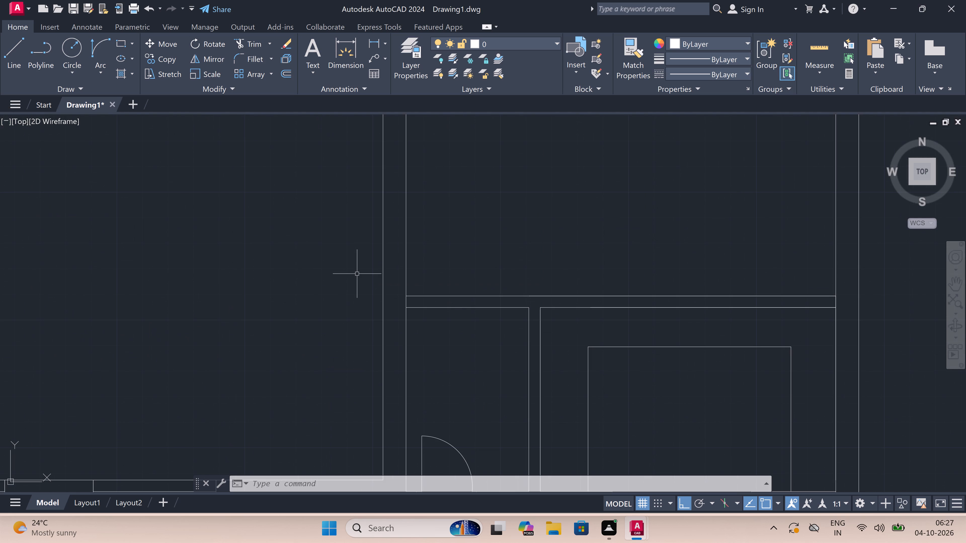
pyautogui.write('l')
pyautogui.press('space')
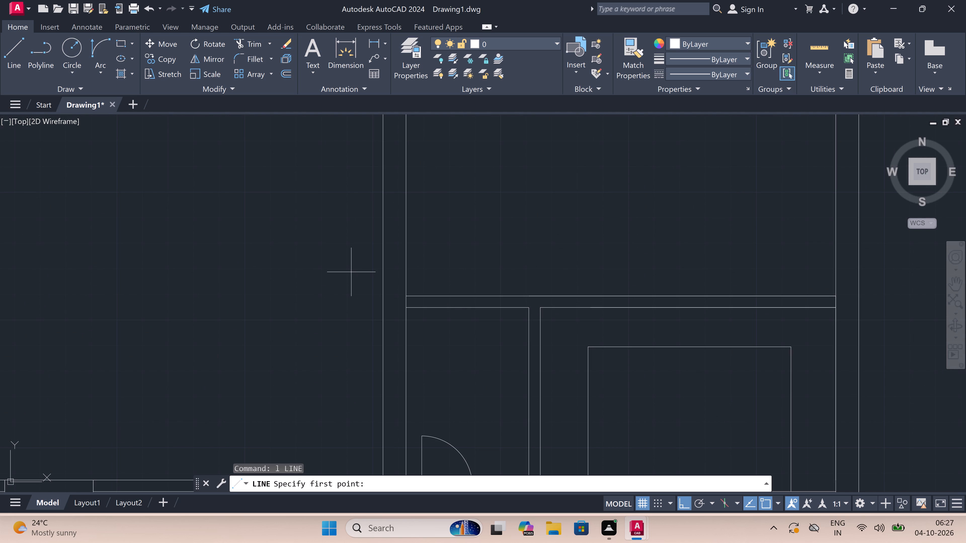
pyautogui.click(403, 276)
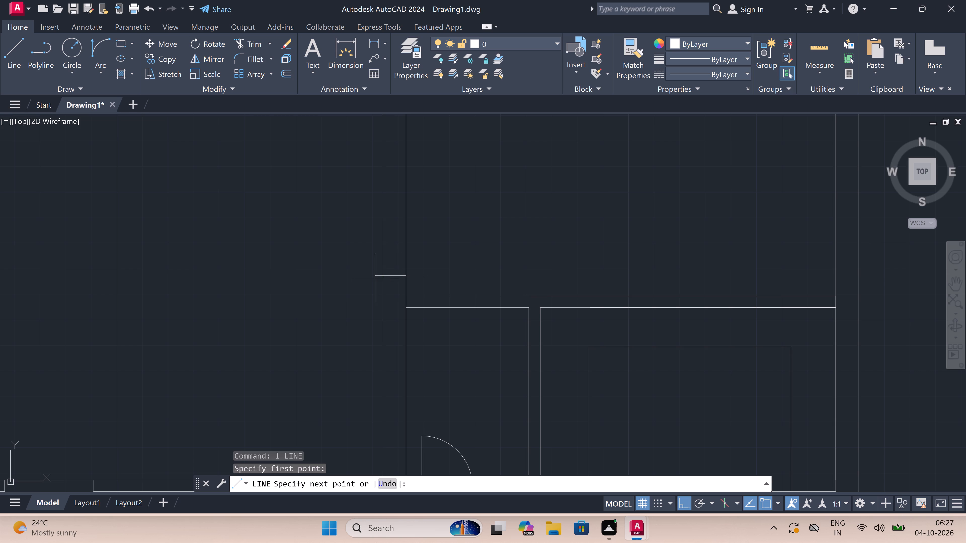
pyautogui.click(383, 276)
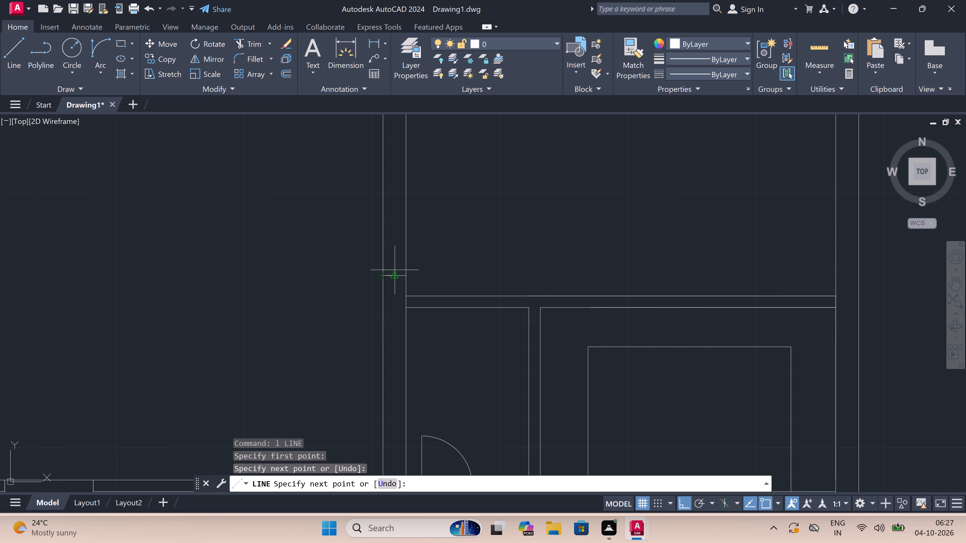
pyautogui.click(395, 270)
pyautogui.press('2')
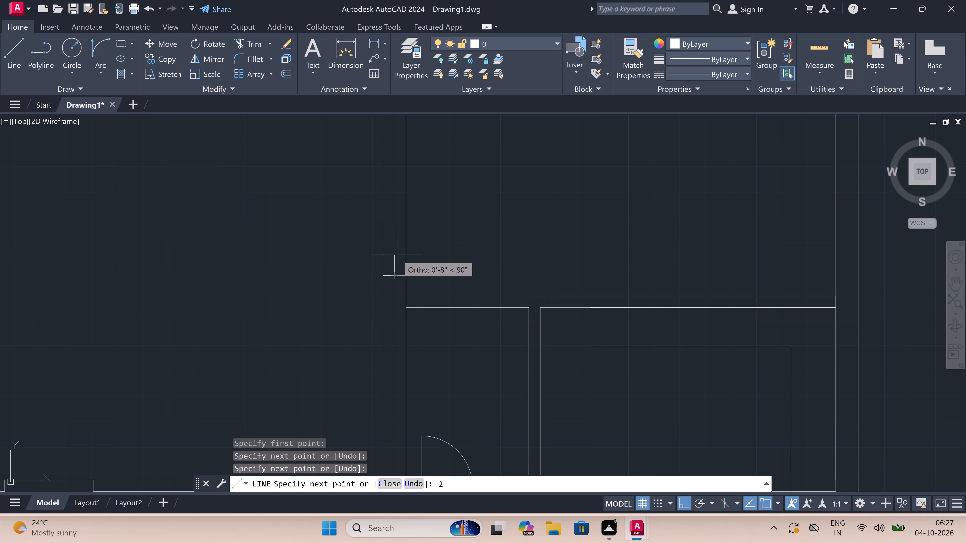
pyautogui.write('"')
pyautogui.press('space')
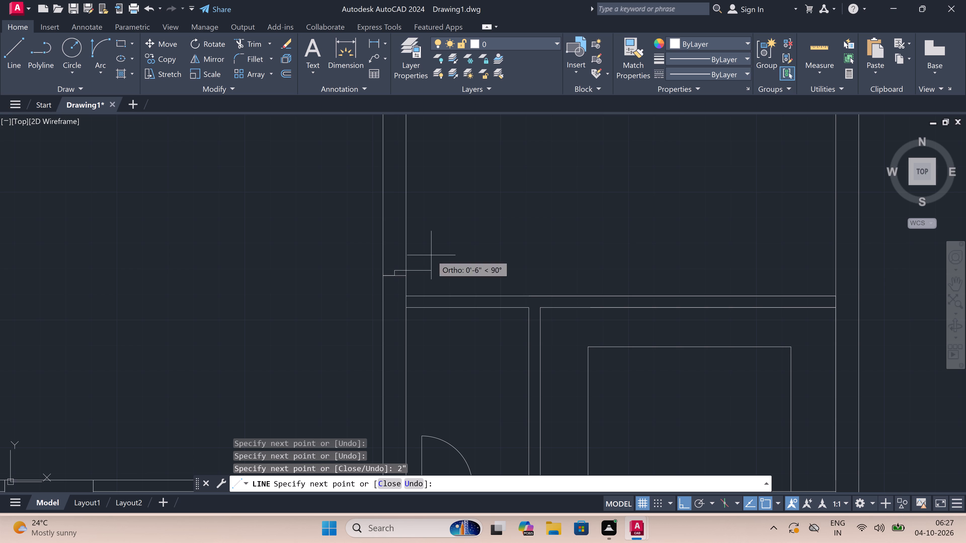
pyautogui.press('3')
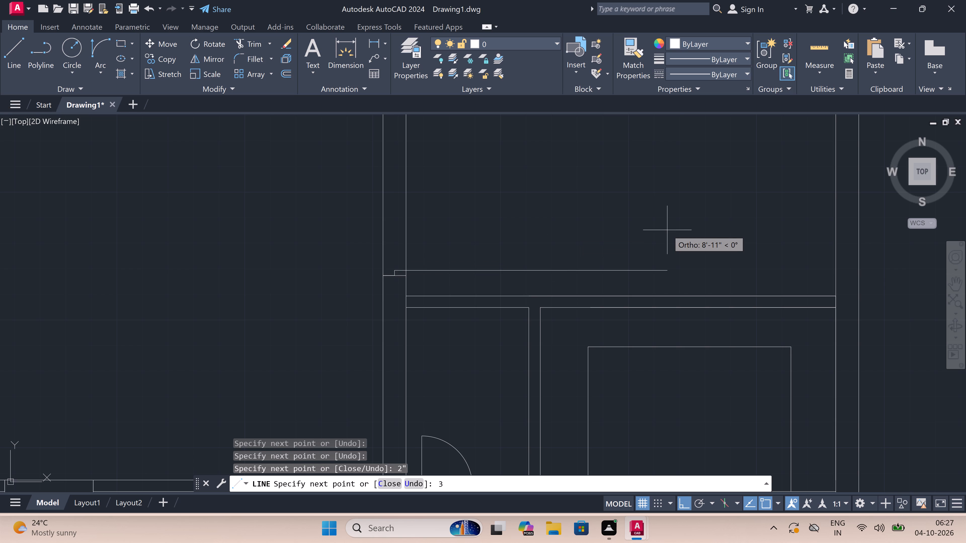
pyautogui.write("'")
pyautogui.press('space')
pyautogui.press('Escape')
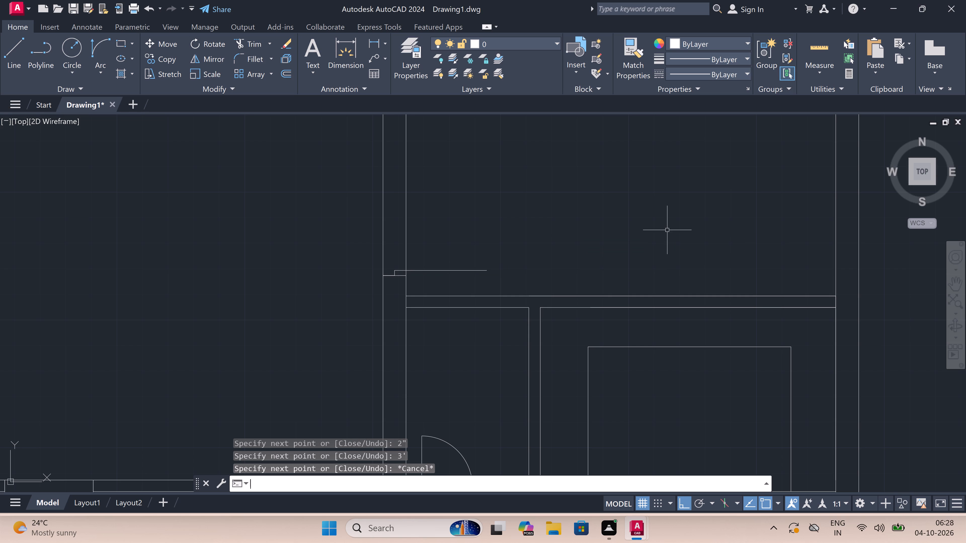
# Draw a second jamb line across the hall's east wall, north of the new door leaf, with a 2" stop running south.
pyautogui.press('space')
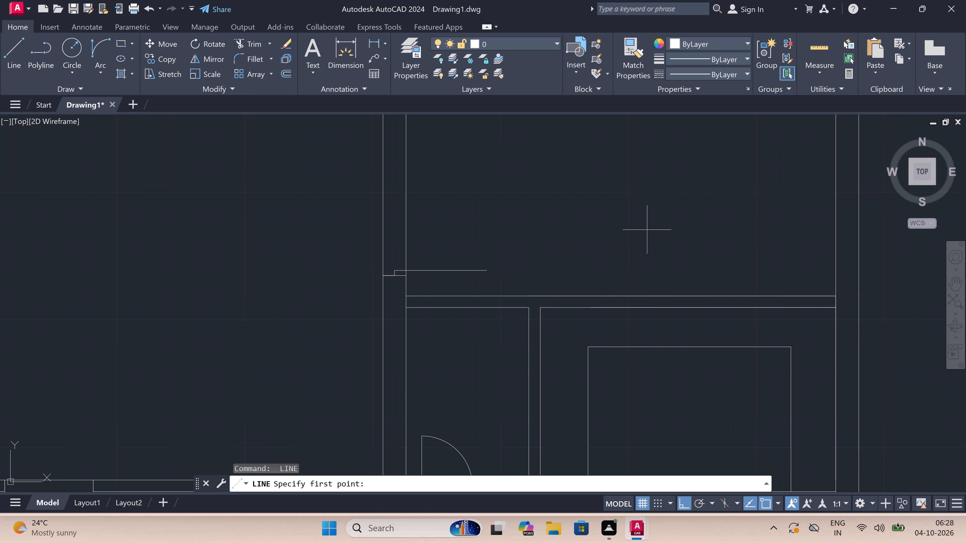
pyautogui.click(384, 180)
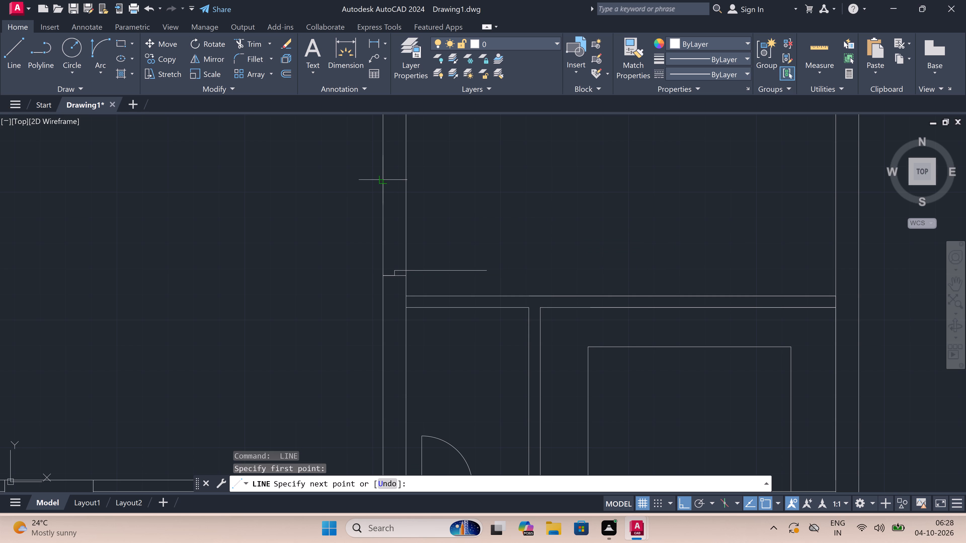
pyautogui.click(410, 178)
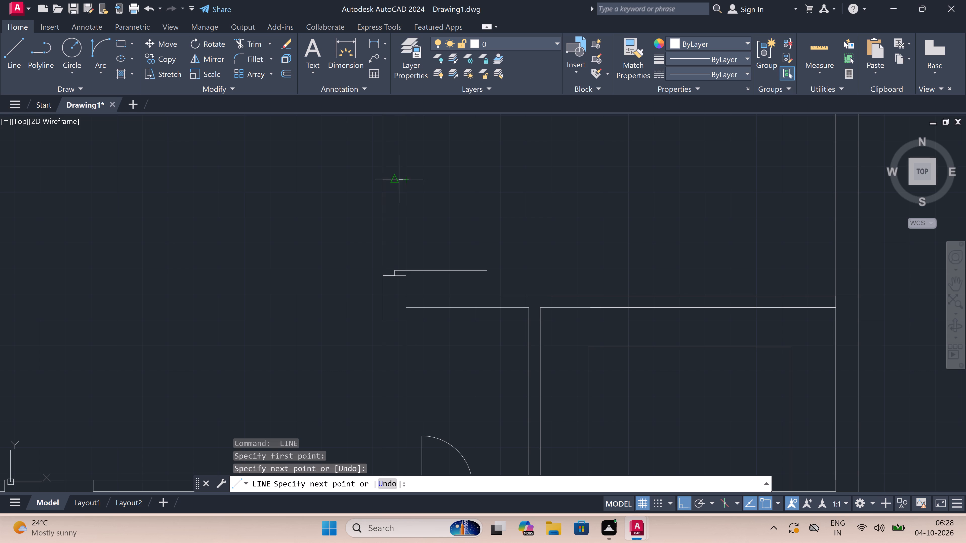
pyautogui.click(395, 182)
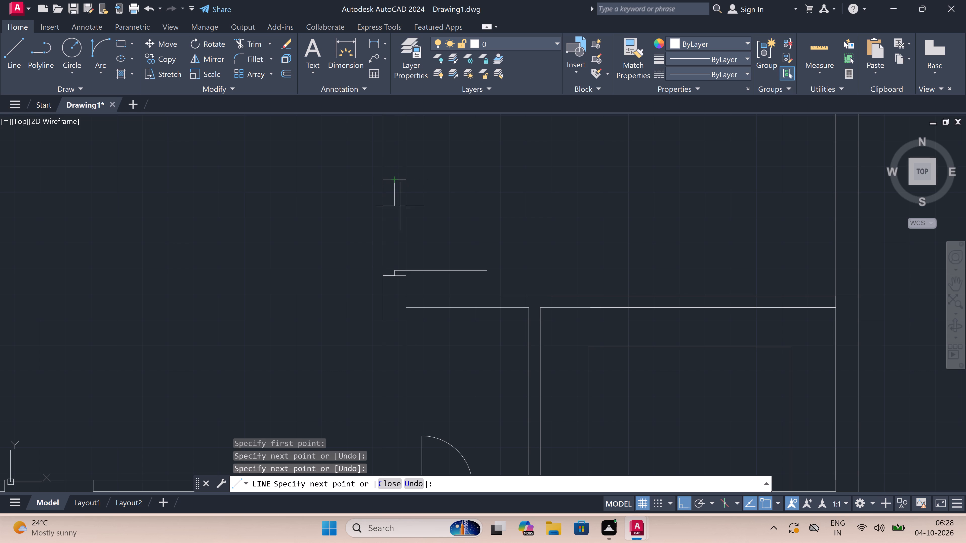
pyautogui.write('2"')
pyautogui.press('space')
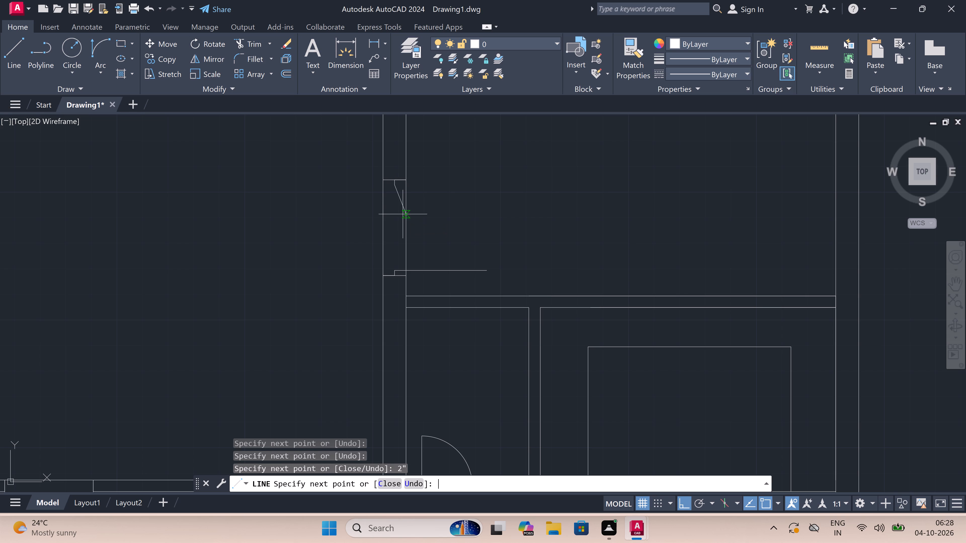
# Draw a start-end-direction arc from the hall's east door leaf's free end to the north stop's tip.
pyautogui.press('Escape')
pyautogui.doubleClick(98, 46)
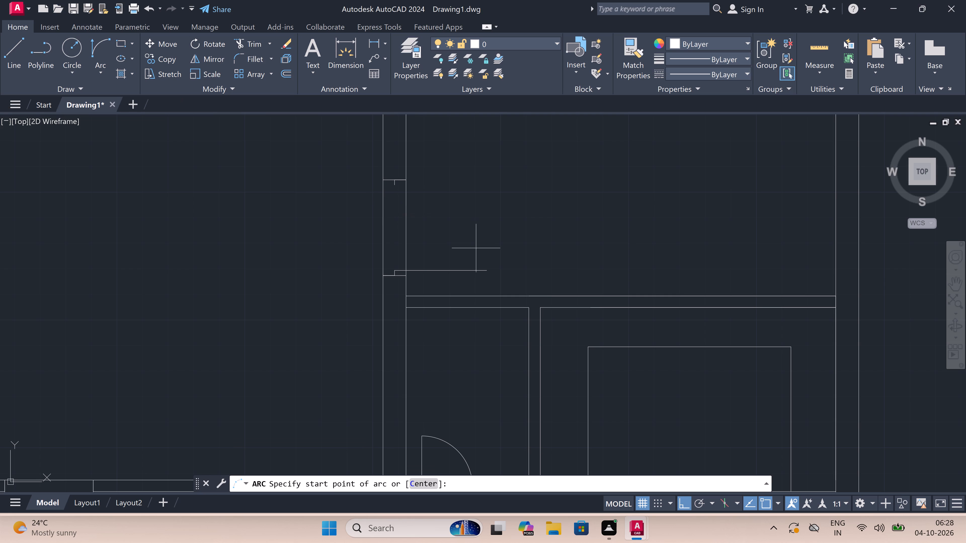
pyautogui.click(485, 269)
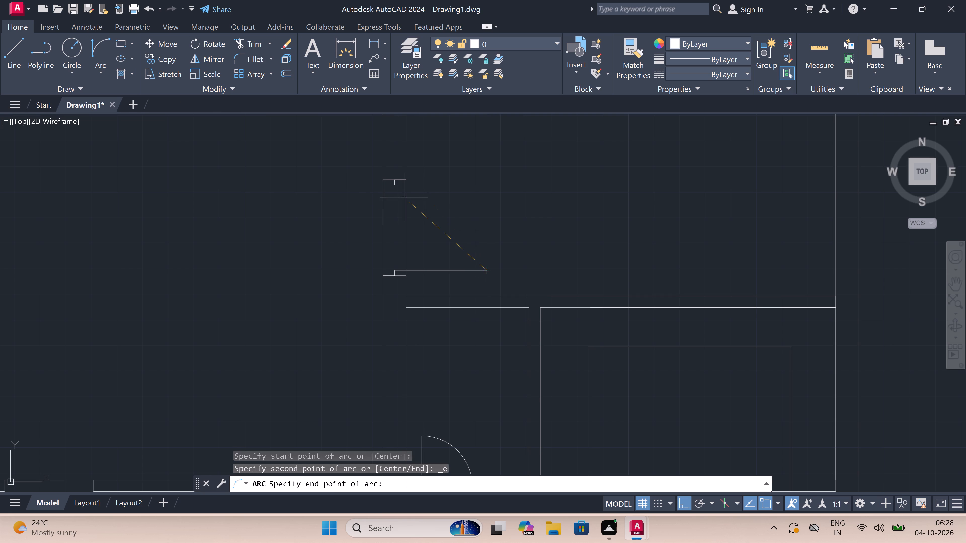
pyautogui.scroll(2, 391, 183)
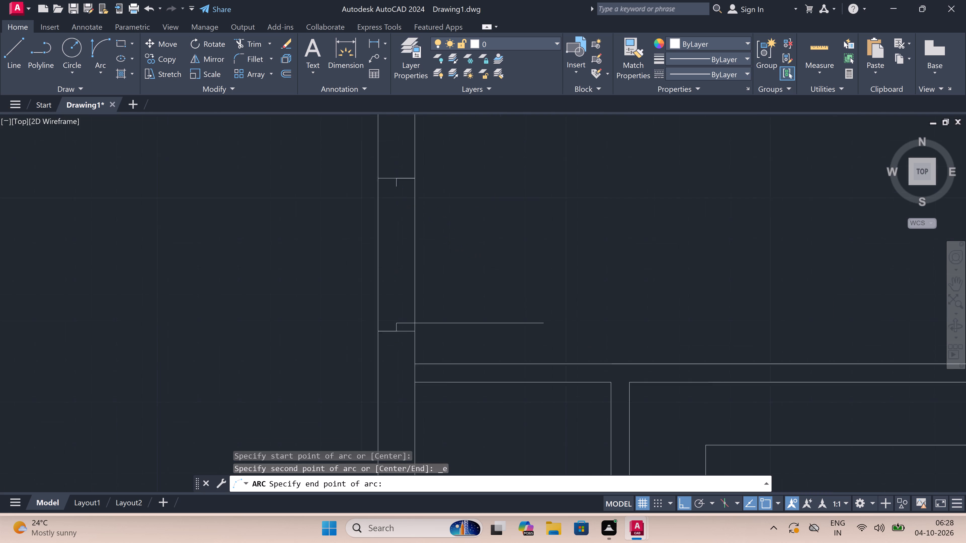
pyautogui.click(398, 188)
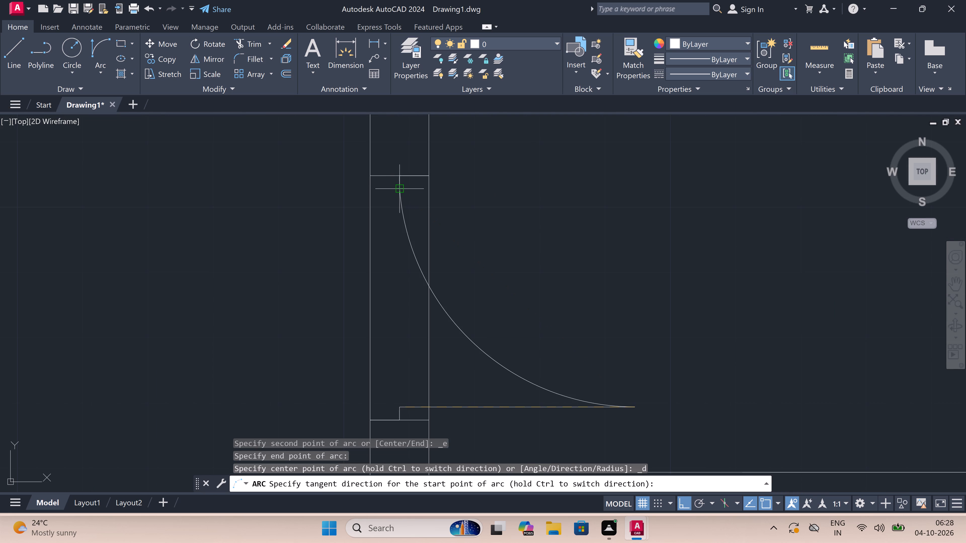
pyautogui.scroll(-3, 399, 187)
pyautogui.doubleClick(457, 178)
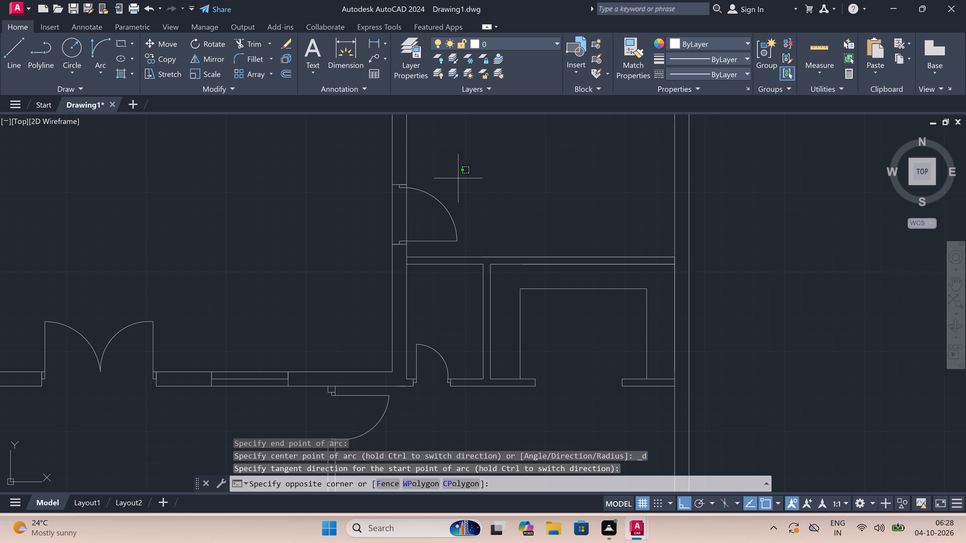
# Trim both lines of the hall's east wall between the new door's two jambs.
pyautogui.write('tr')
pyautogui.press('space')
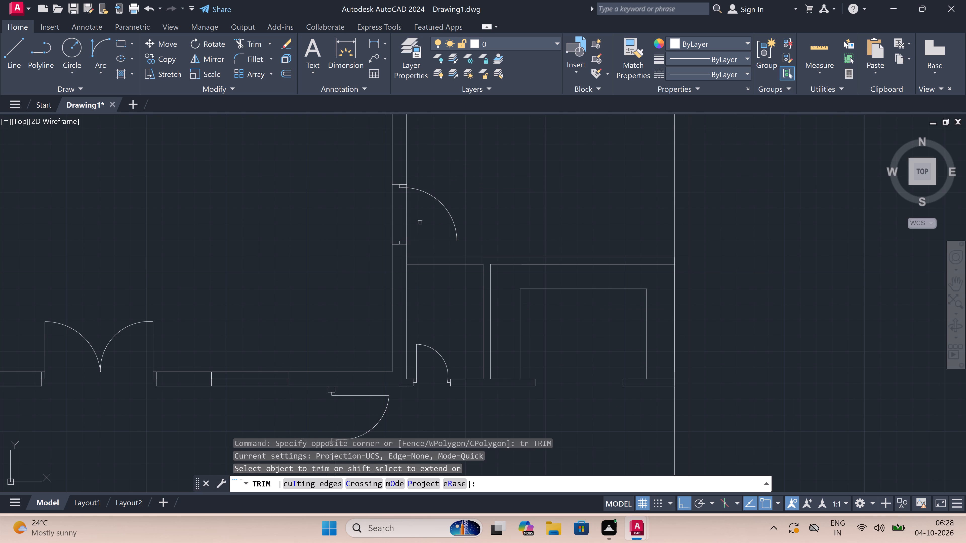
pyautogui.click(419, 222)
pyautogui.doubleClick(303, 222)
pyautogui.press('Escape')
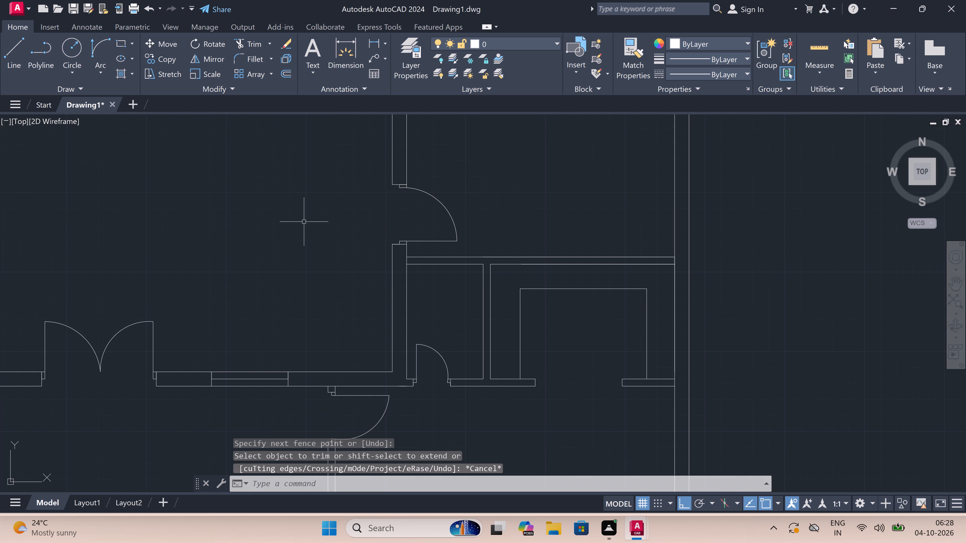
# Draw a 4.5" thick wall extending the small northeast room's south wall west to the hall's east wall.
pyautogui.scroll(-6, 305, 220)
pyautogui.scroll(4, 308, 207)
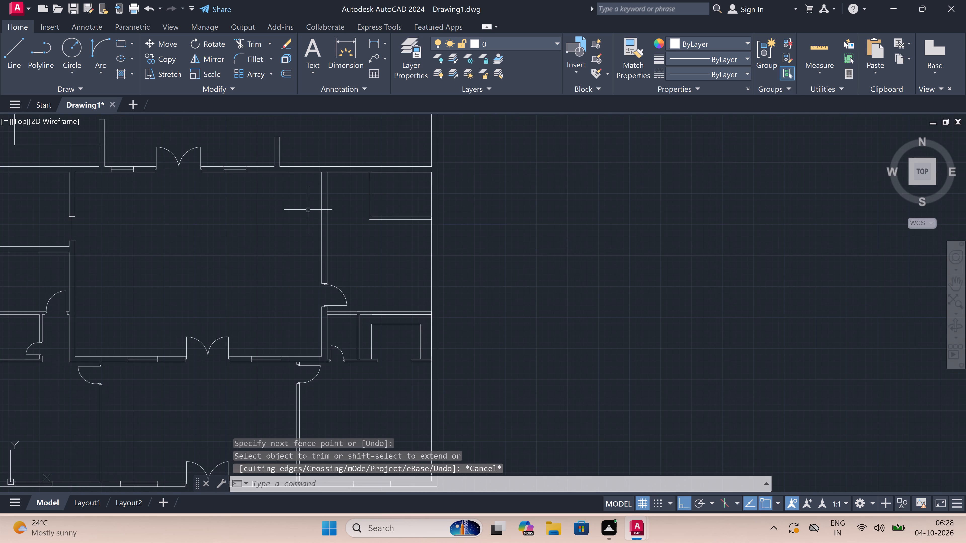
pyautogui.scroll(2, 325, 225)
pyautogui.scroll(-1, 326, 224)
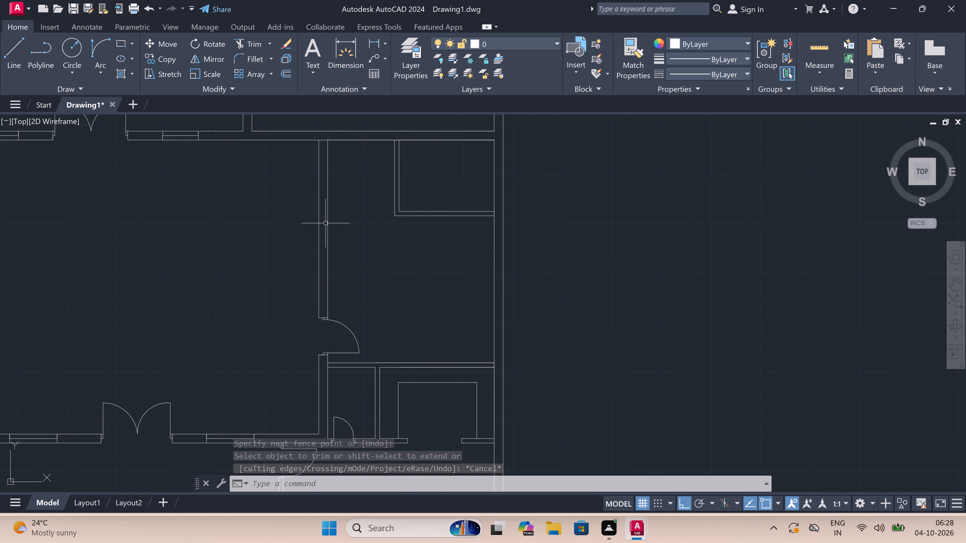
pyautogui.write('l')
pyautogui.press('space')
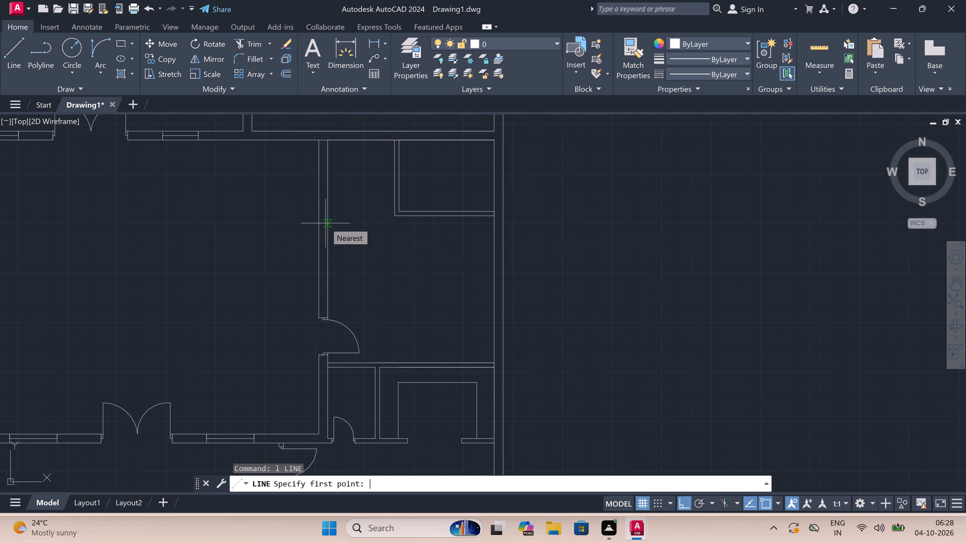
pyautogui.scroll(2, 325, 219)
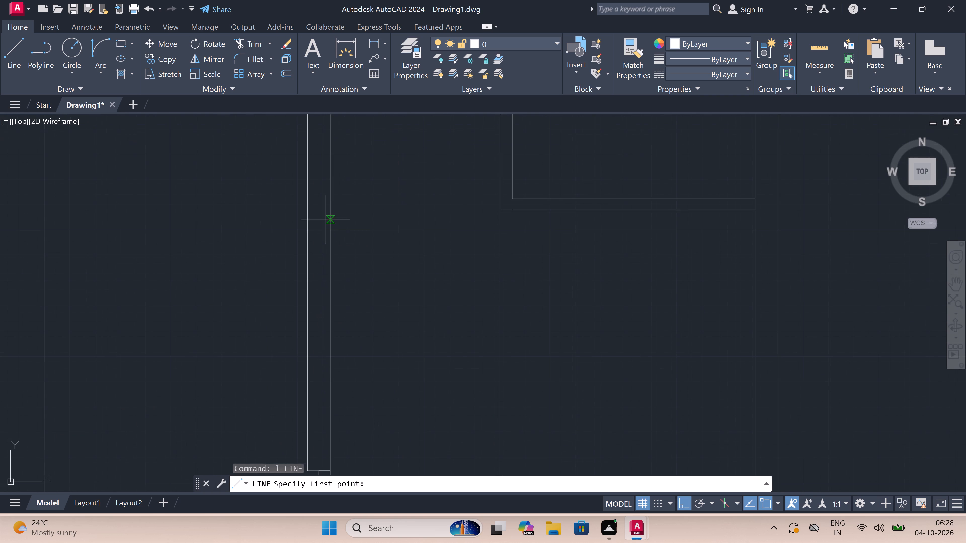
pyautogui.click(514, 200)
pyautogui.click(334, 197)
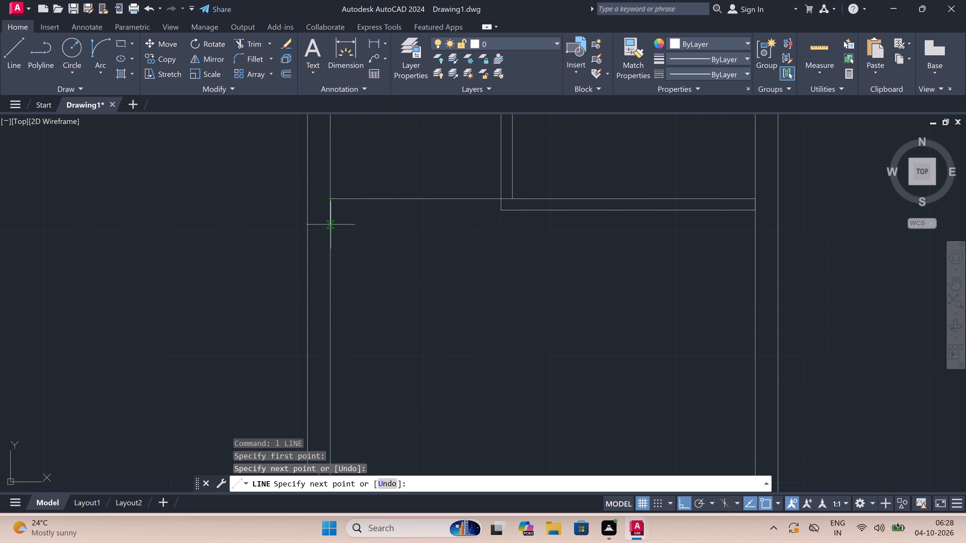
pyautogui.press('4')
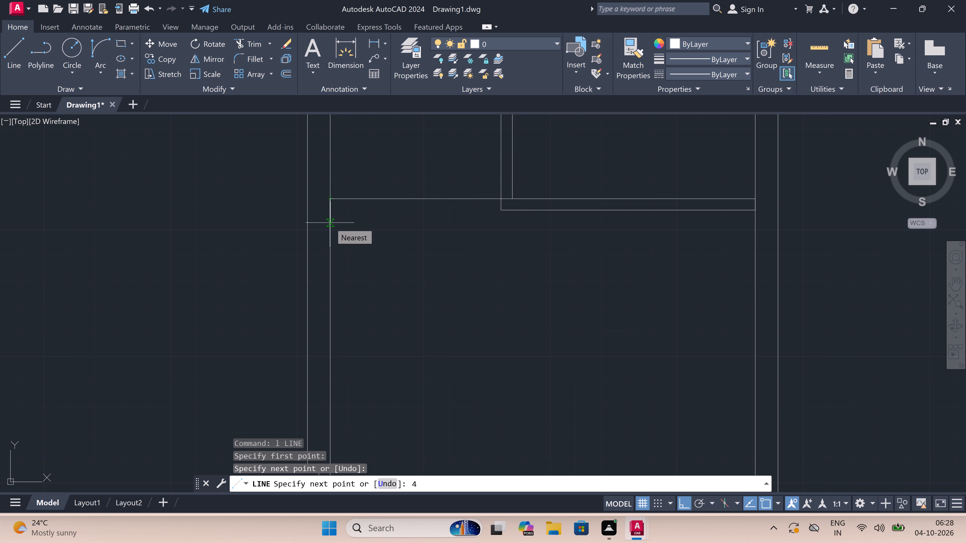
pyautogui.write('.5')
pyautogui.write('"')
pyautogui.press('space')
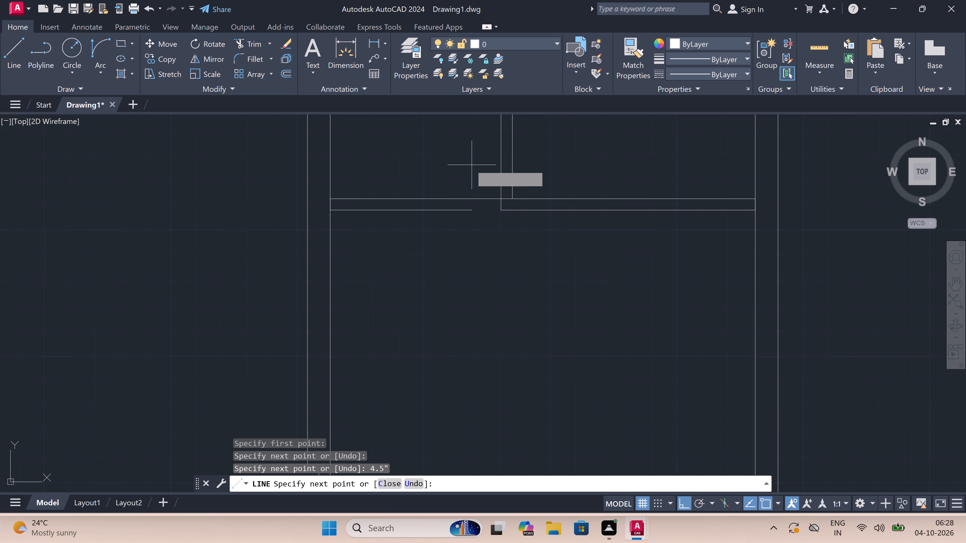
pyautogui.click(503, 208)
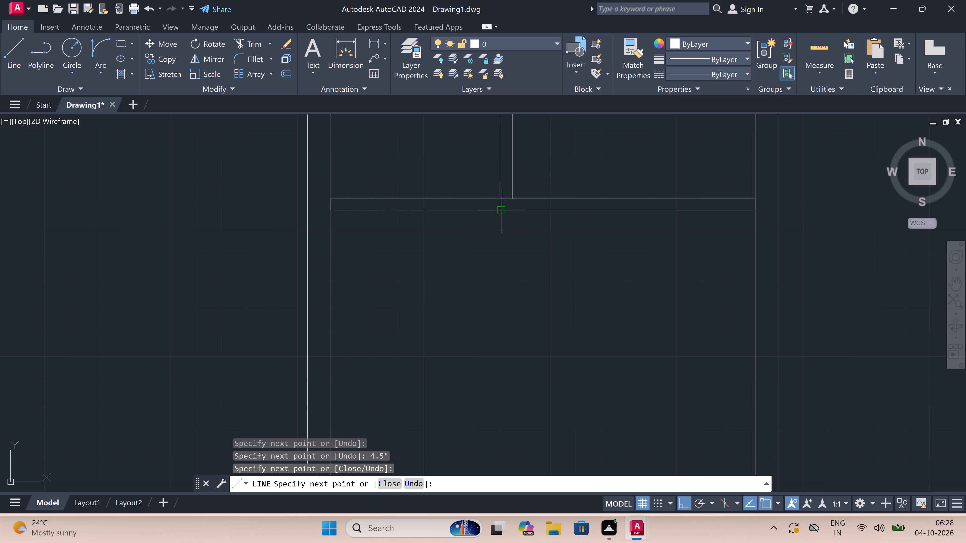
pyautogui.press('Escape')
# Draw two jamb lines across the new wall extension, one near the small room's corner and one near the hall's east wall.
pyautogui.press('space')
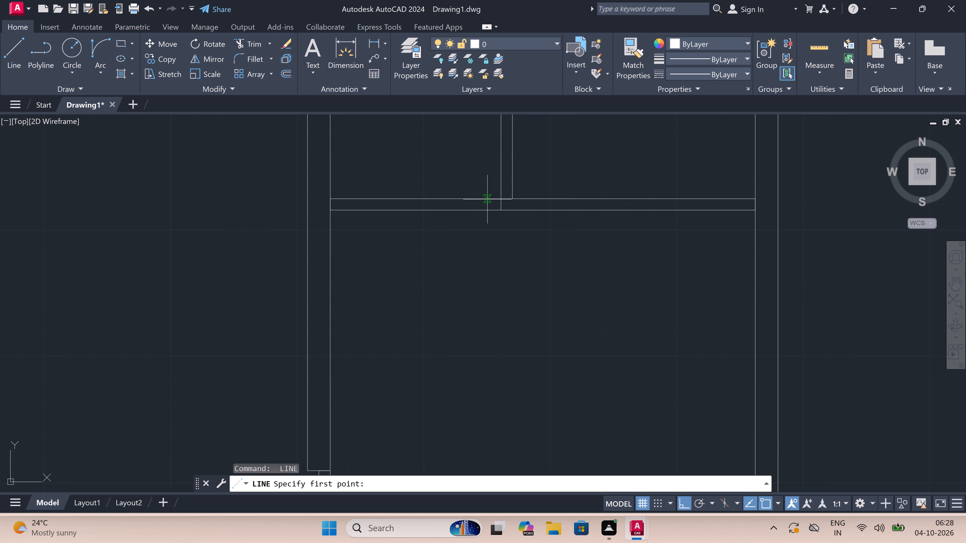
pyautogui.click(471, 198)
pyautogui.click(471, 210)
pyautogui.press('Escape')
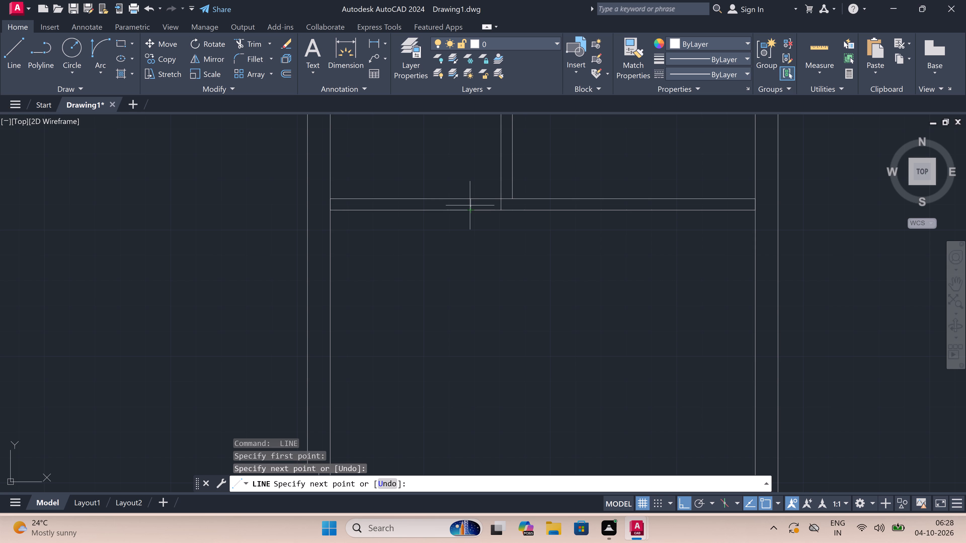
pyautogui.press('space')
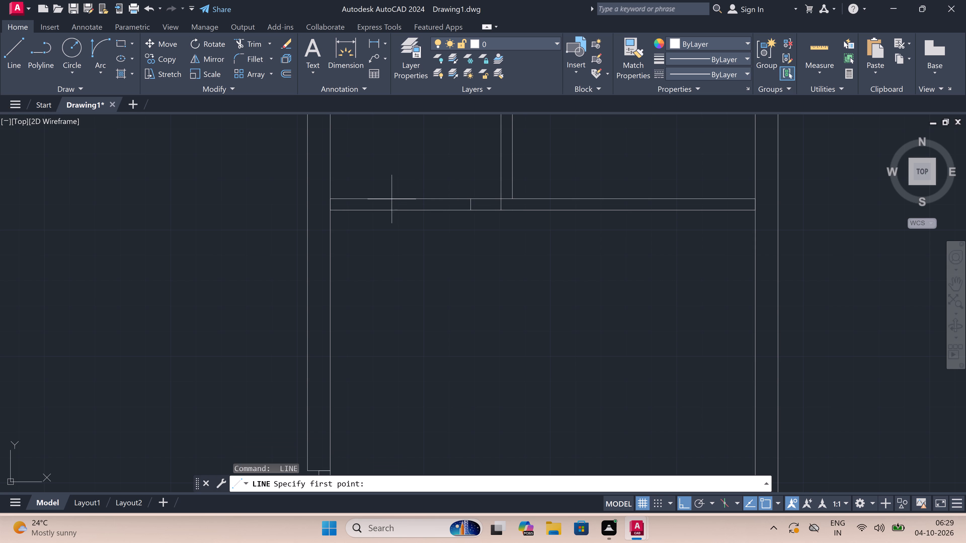
pyautogui.doubleClick(368, 200)
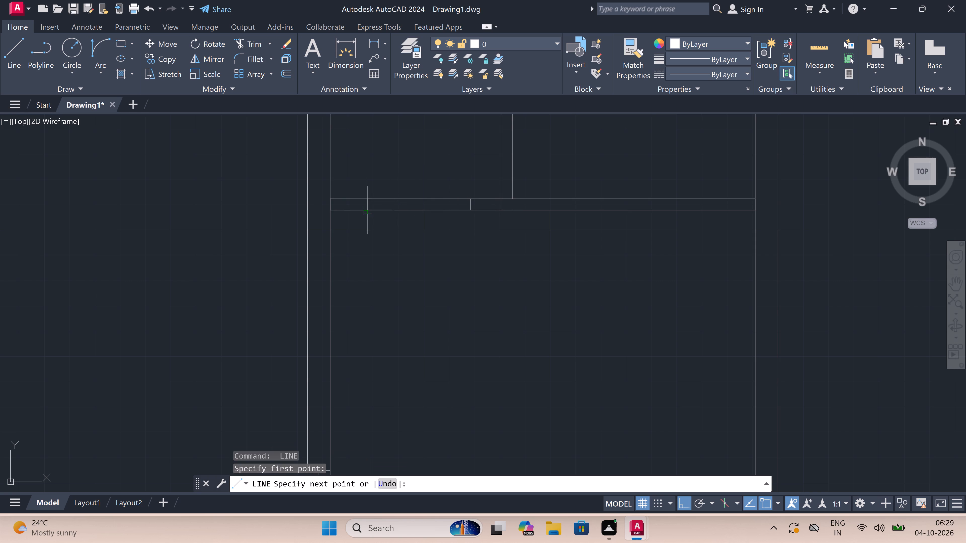
pyautogui.click(369, 213)
pyautogui.press('Escape')
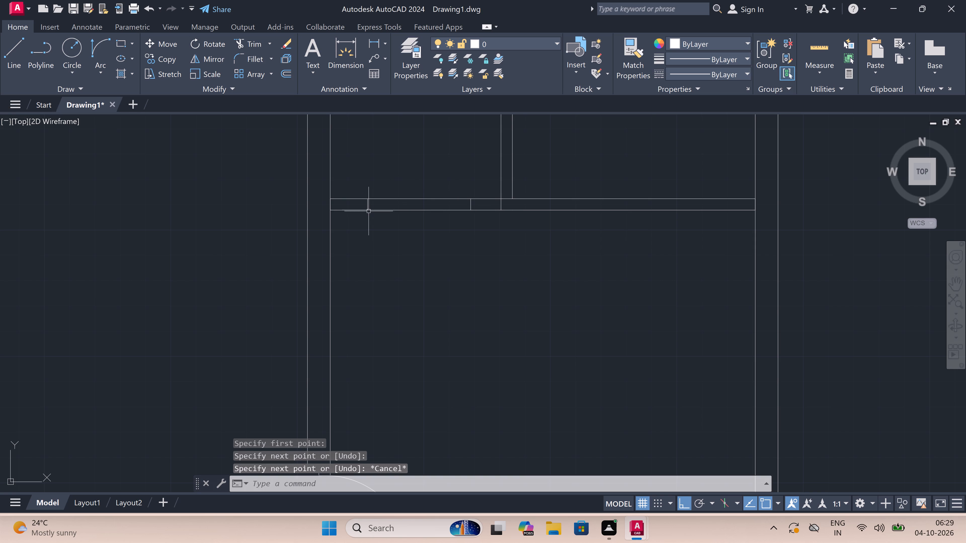
# Trim both lines of the wall extension between the two jamb lines to form an opening.
pyautogui.press('t')
pyautogui.press('r')
pyautogui.press('space')
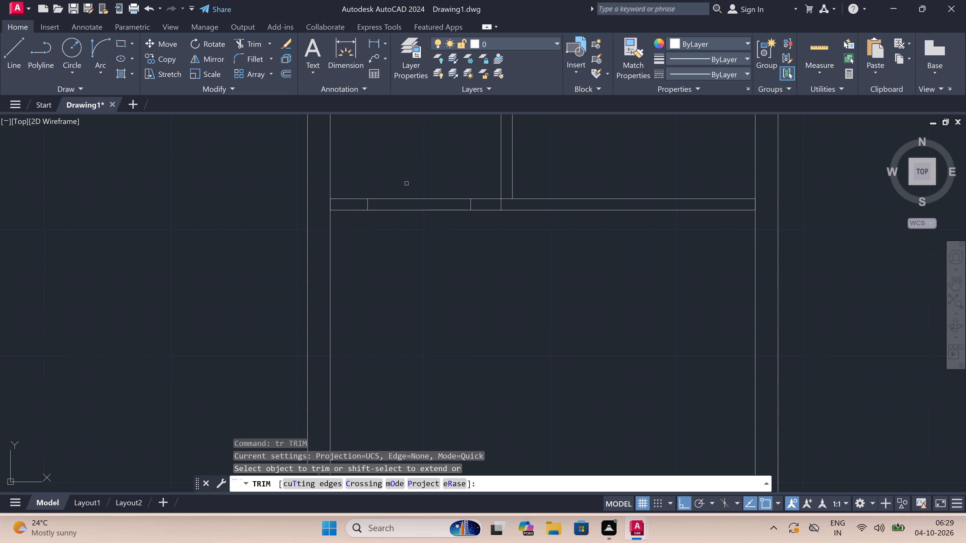
pyautogui.click(408, 183)
pyautogui.click(419, 237)
# Trim the lines crossing the wall extension's junctions with the hall's east wall and the small northeast room's west wall.
pyautogui.scroll(1, 337, 208)
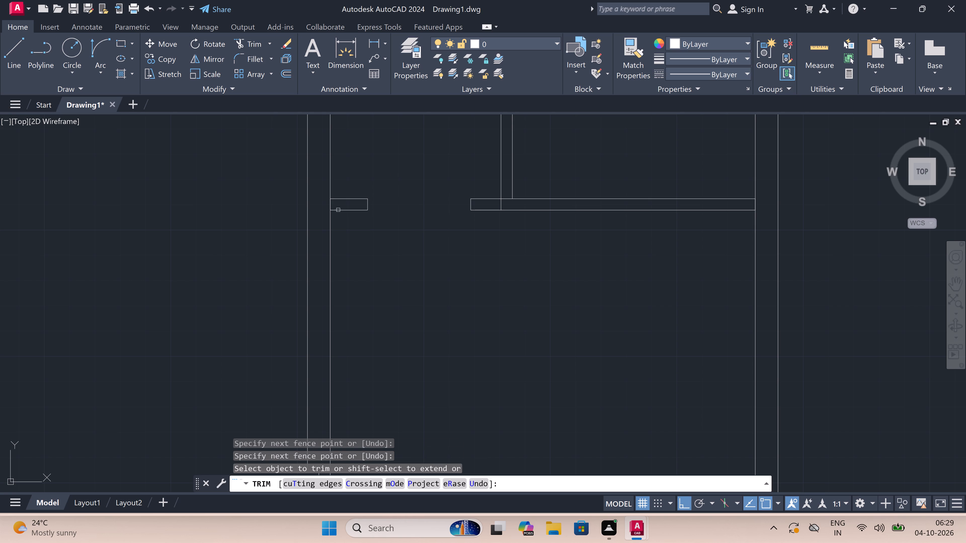
pyautogui.scroll(2, 337, 208)
pyautogui.click(334, 200)
pyautogui.click(280, 199)
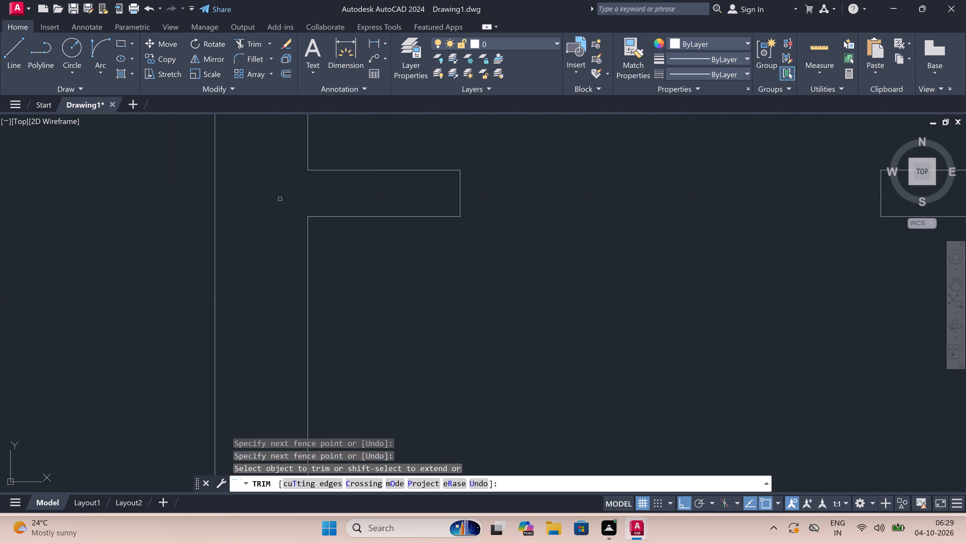
pyautogui.scroll(-3, 280, 199)
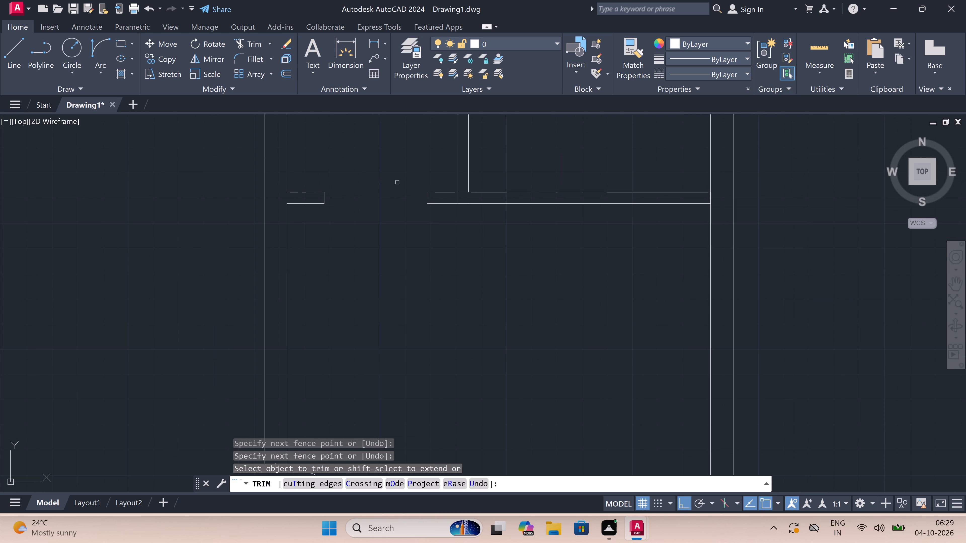
pyautogui.scroll(2, 480, 188)
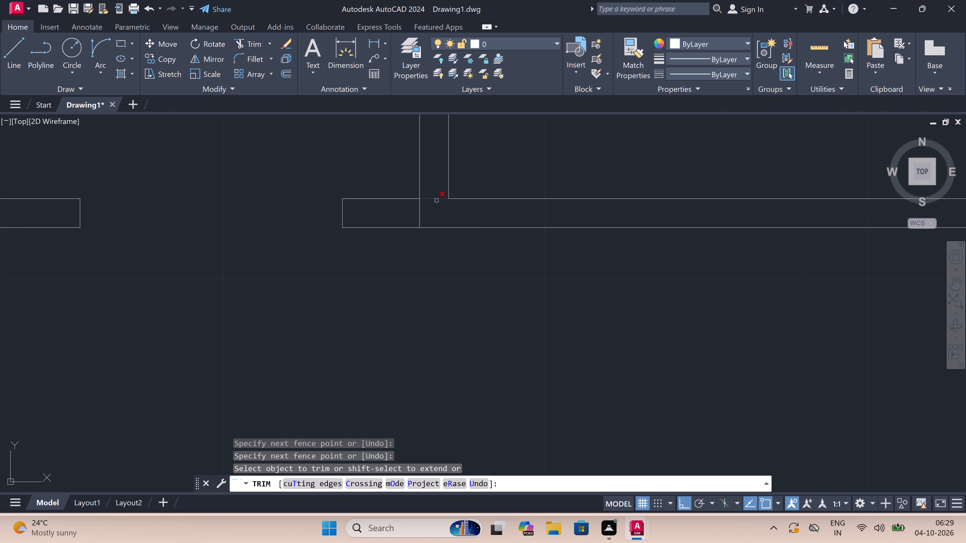
pyautogui.click(427, 187)
pyautogui.click(418, 213)
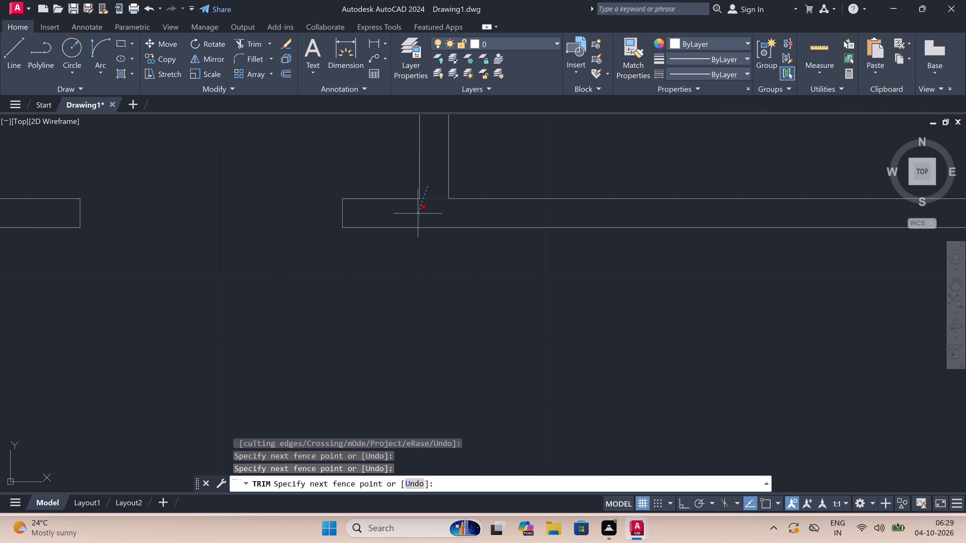
# Trim the north wall's south line where the small northeast room's west wall and the hall's east wall meet it.
pyautogui.scroll(-5, 384, 254)
pyautogui.scroll(2, 384, 231)
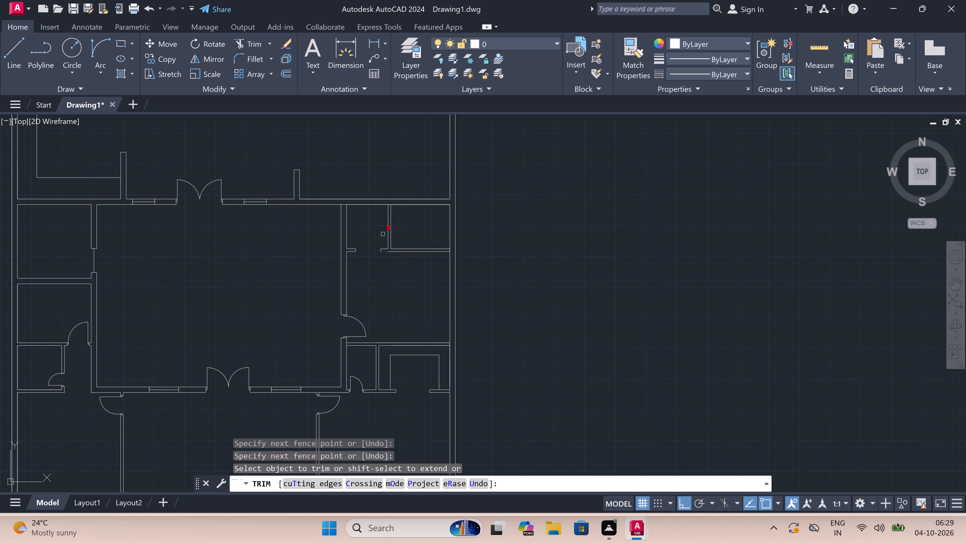
pyautogui.scroll(3, 390, 158)
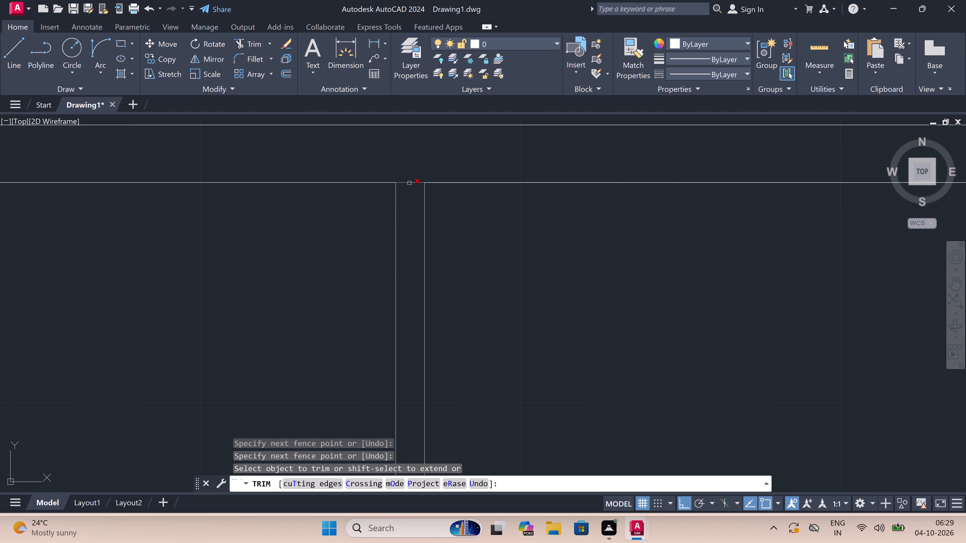
pyautogui.click(412, 188)
pyautogui.click(412, 168)
pyautogui.scroll(-4, 397, 185)
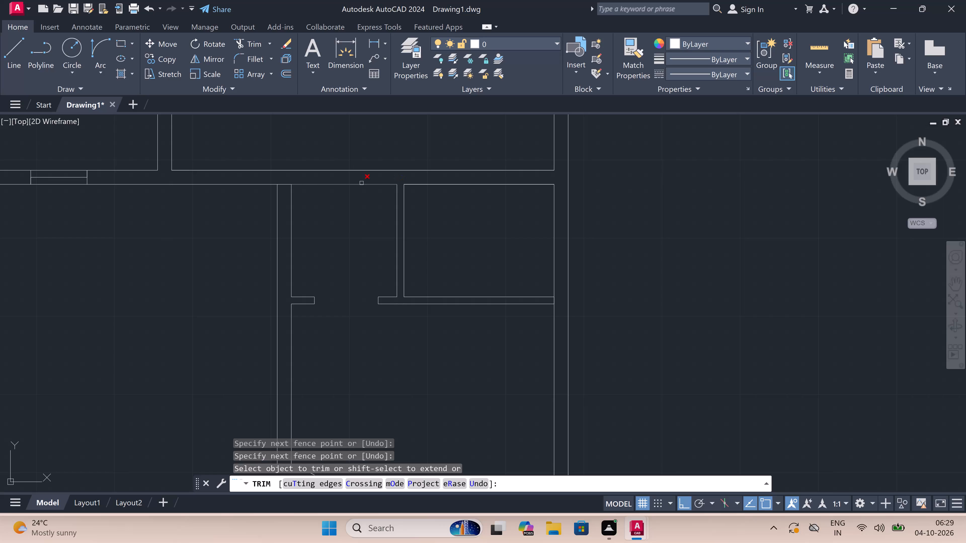
pyautogui.scroll(2, 277, 187)
pyautogui.click(297, 164)
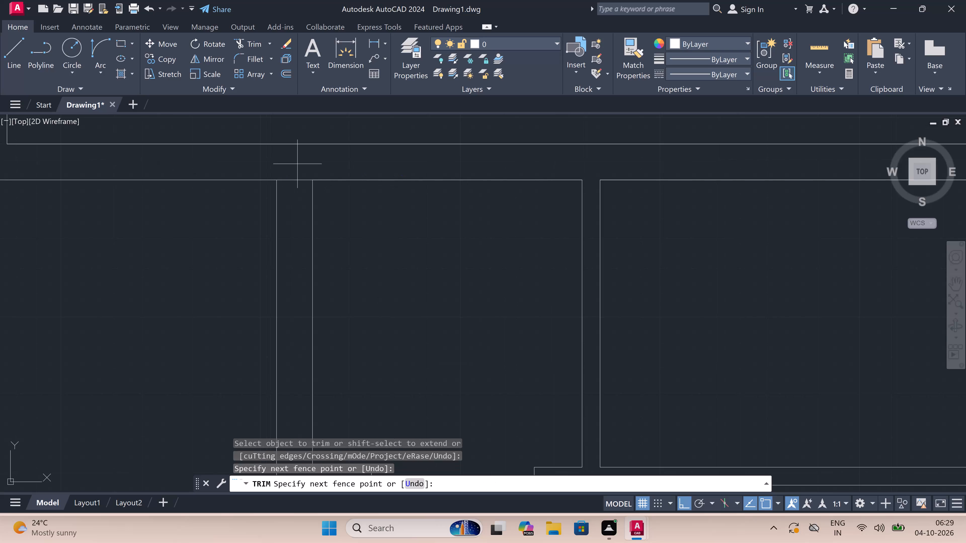
pyautogui.click(304, 209)
pyautogui.scroll(-4, 303, 208)
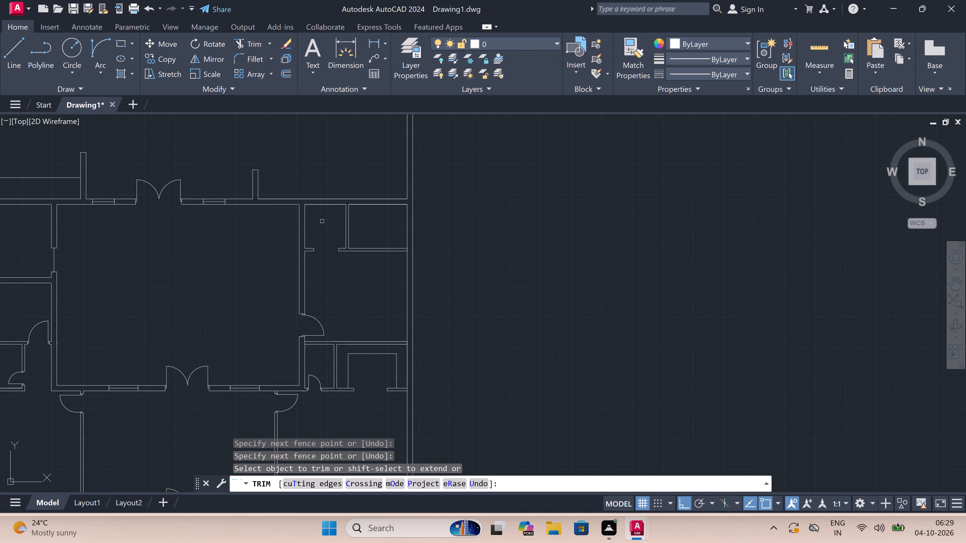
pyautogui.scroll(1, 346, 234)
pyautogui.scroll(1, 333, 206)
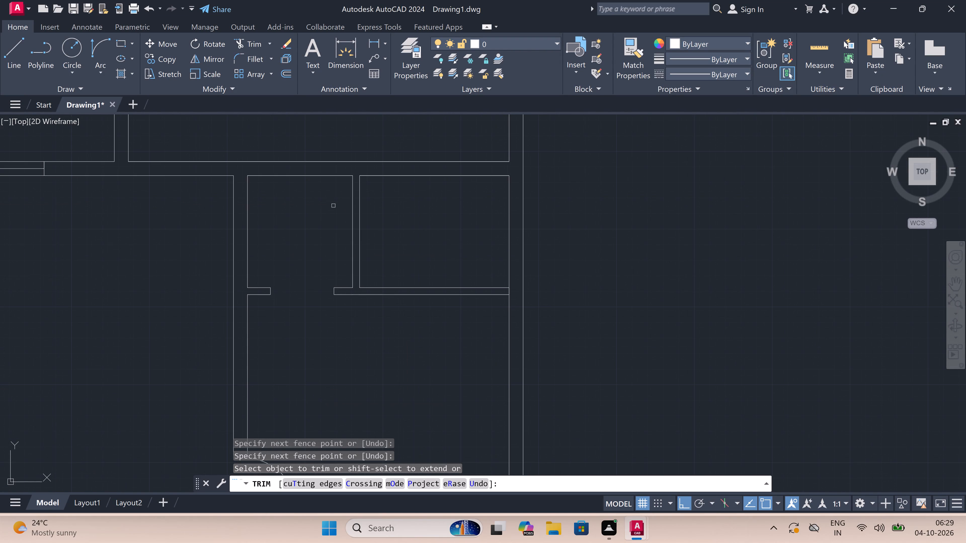
# Draw a jamb line across the small northeast room's west wall near its south end, adding a 2" stop and 2' door leaf into the room.
pyautogui.press('Escape')
pyautogui.write('l')
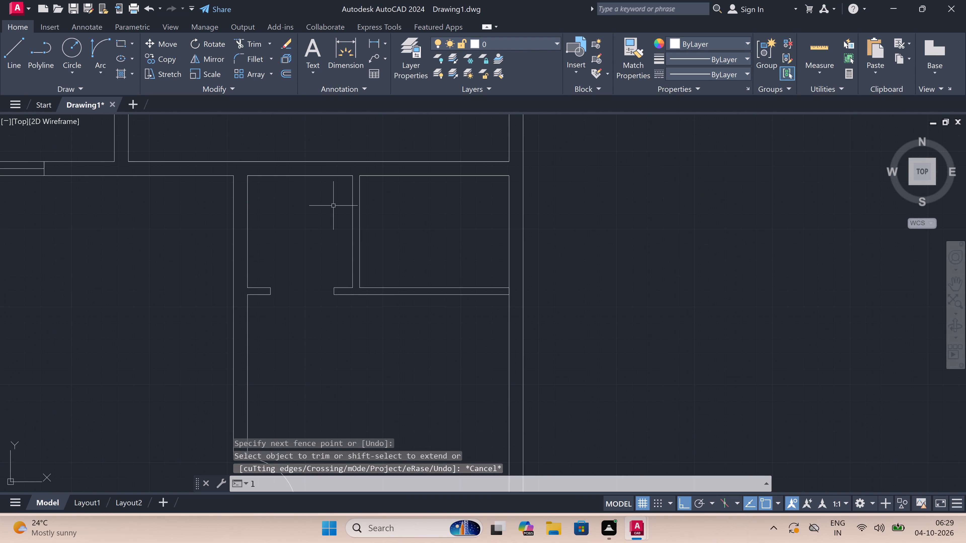
pyautogui.press('space')
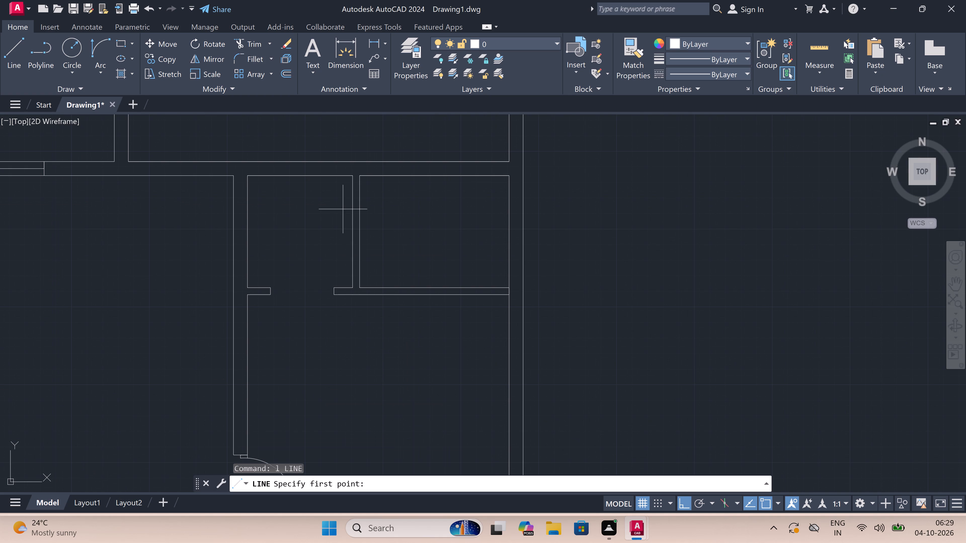
pyautogui.scroll(3, 345, 282)
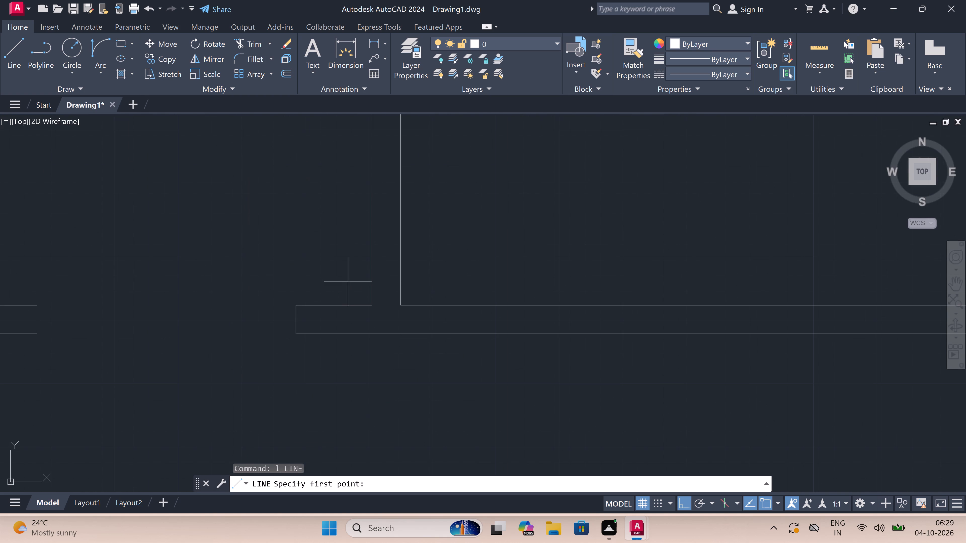
pyautogui.click(373, 272)
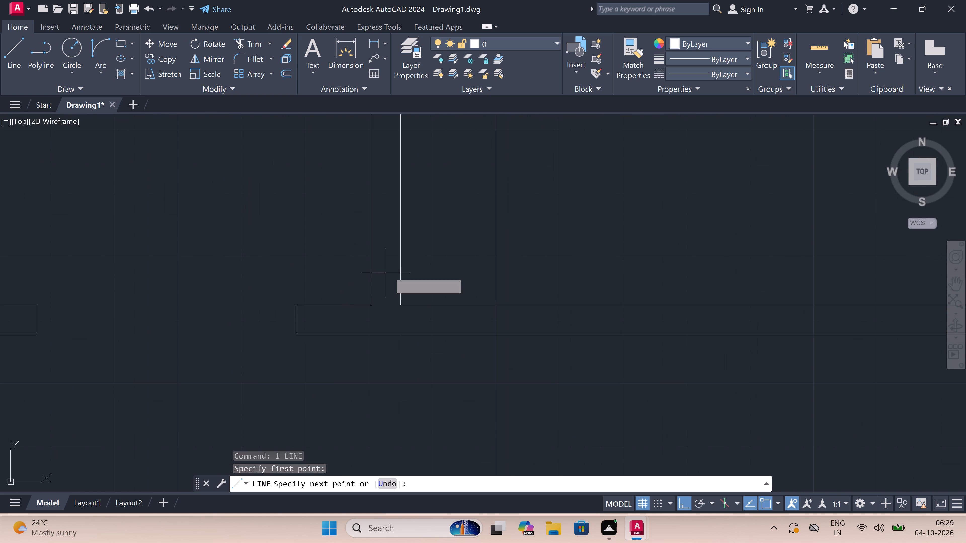
pyautogui.click(401, 270)
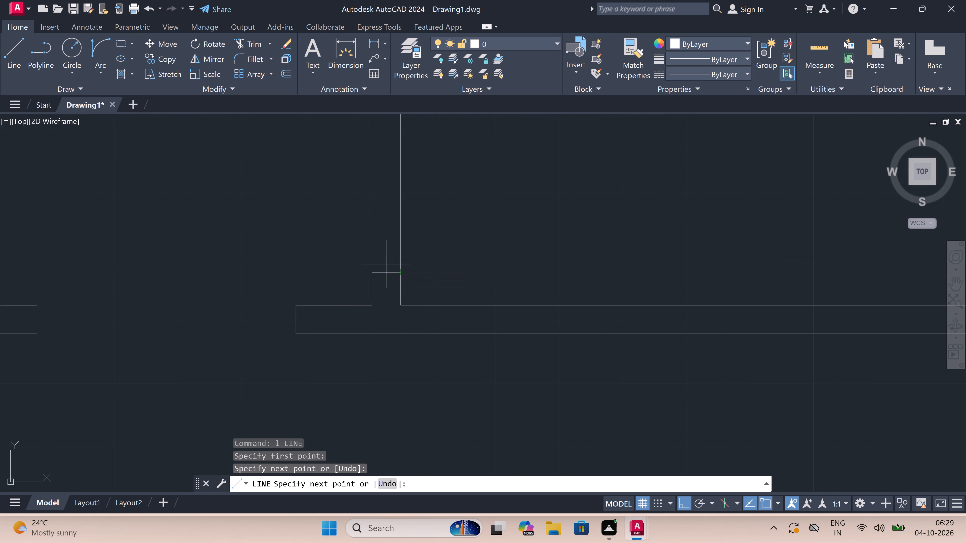
pyautogui.doubleClick(384, 273)
pyautogui.write('2"')
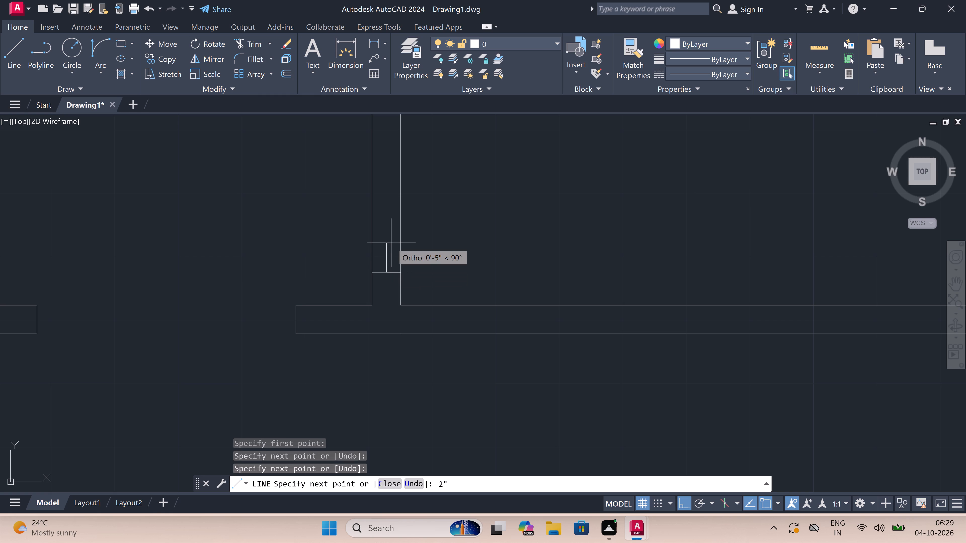
pyautogui.press('space')
pyautogui.write("2'")
pyautogui.press('space')
pyautogui.press('Escape')
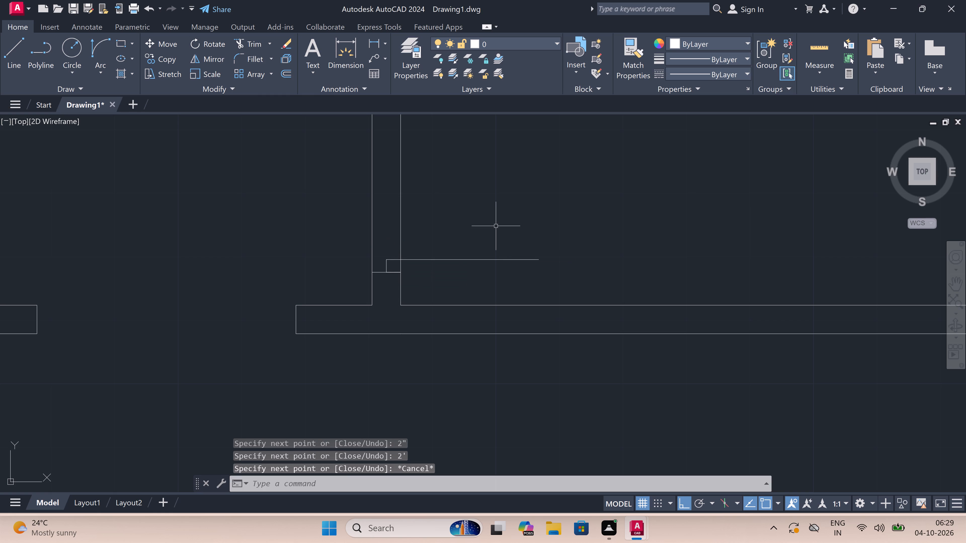
# Draw the opposite jamb line across the same wall north of the door leaf, with a 2" stop at its midpoint pointing south.
pyautogui.press('space')
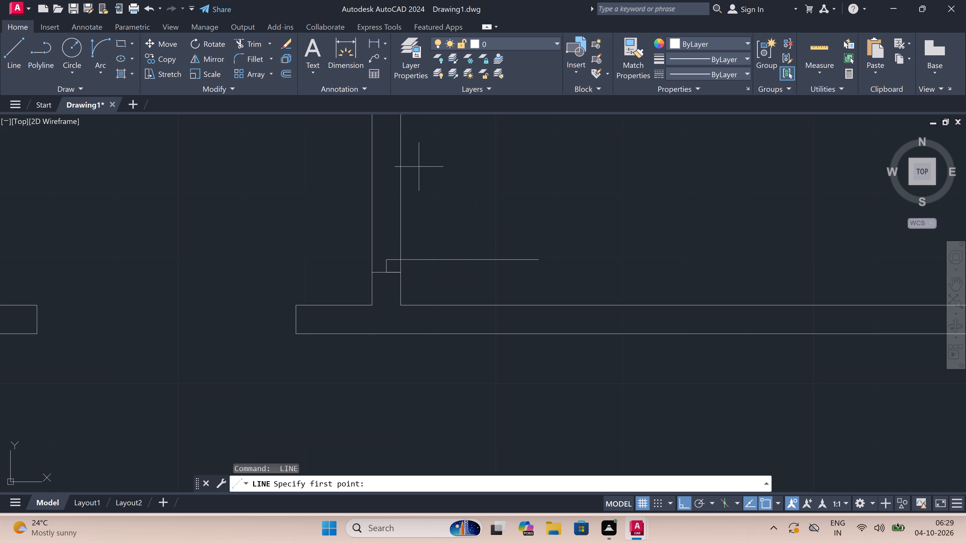
pyautogui.click(395, 139)
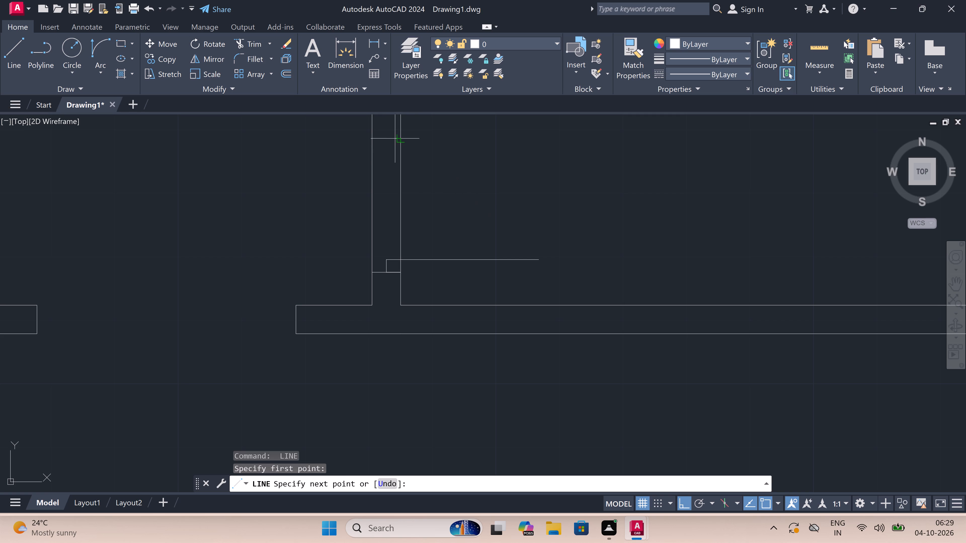
pyautogui.doubleClick(374, 137)
pyautogui.scroll(-5, 380, 222)
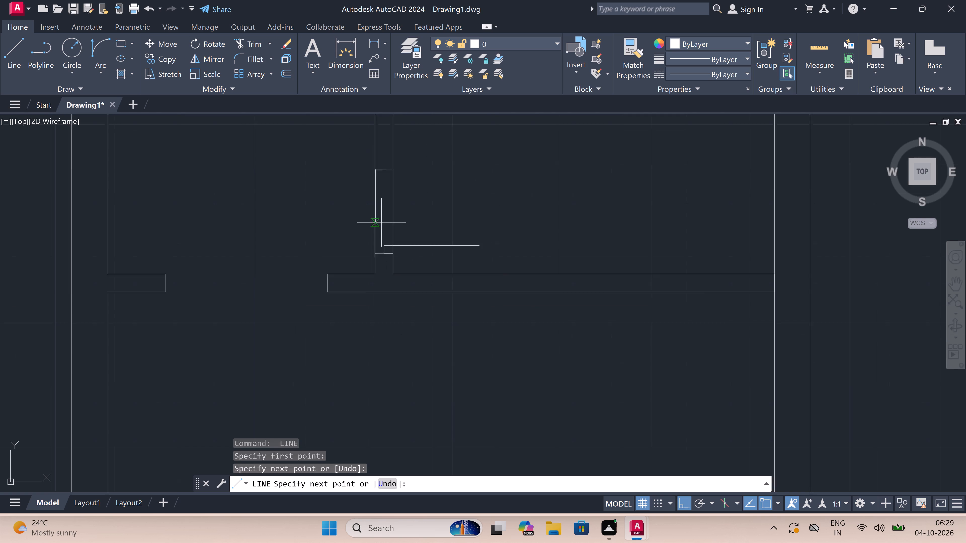
pyautogui.scroll(4, 380, 185)
pyautogui.scroll(-3, 381, 185)
pyautogui.scroll(3, 391, 226)
pyautogui.scroll(2, 345, 235)
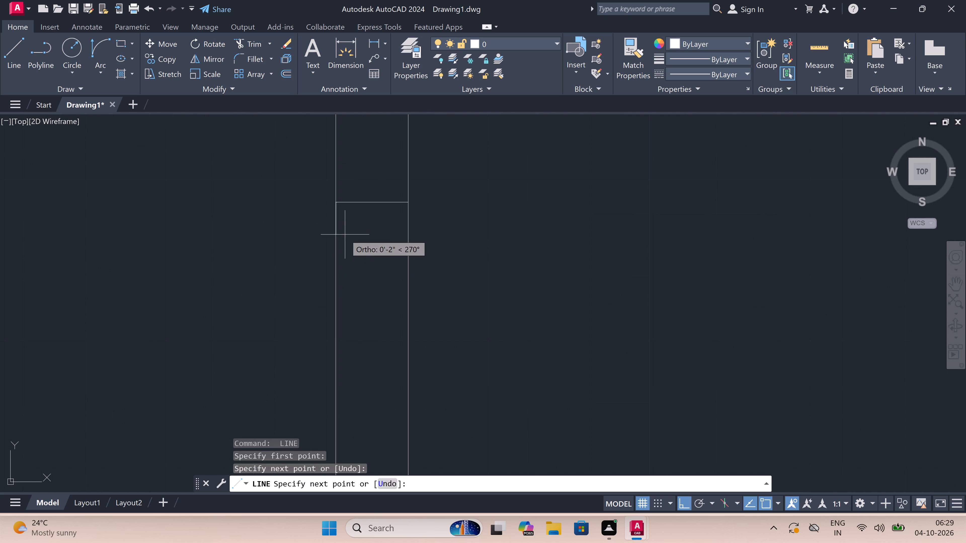
pyautogui.click(372, 202)
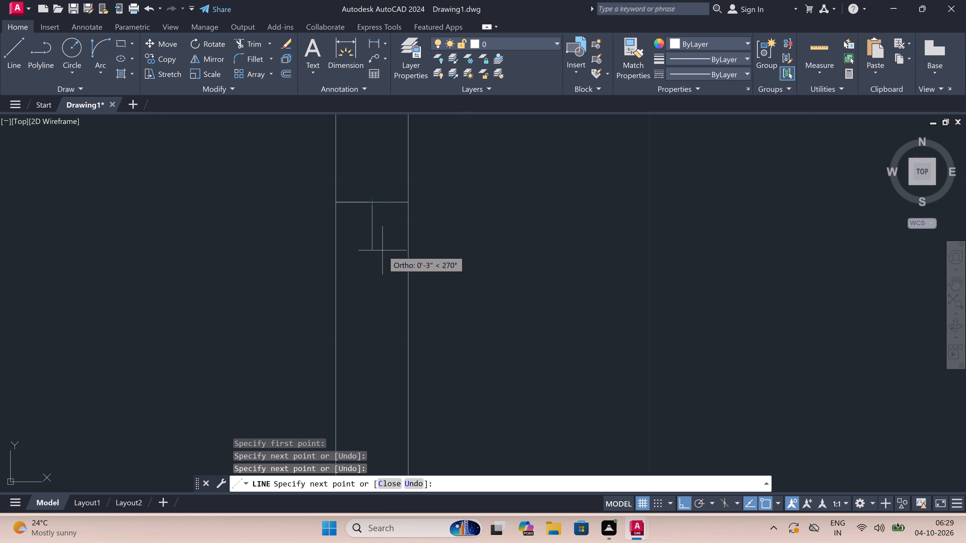
pyautogui.write('2"')
pyautogui.press('space')
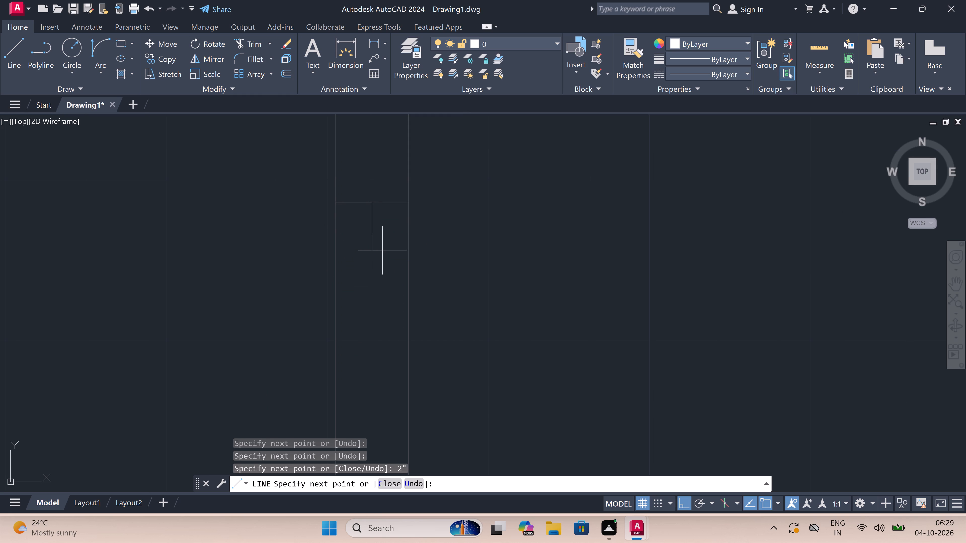
pyautogui.press('Escape')
pyautogui.scroll(-2, 382, 248)
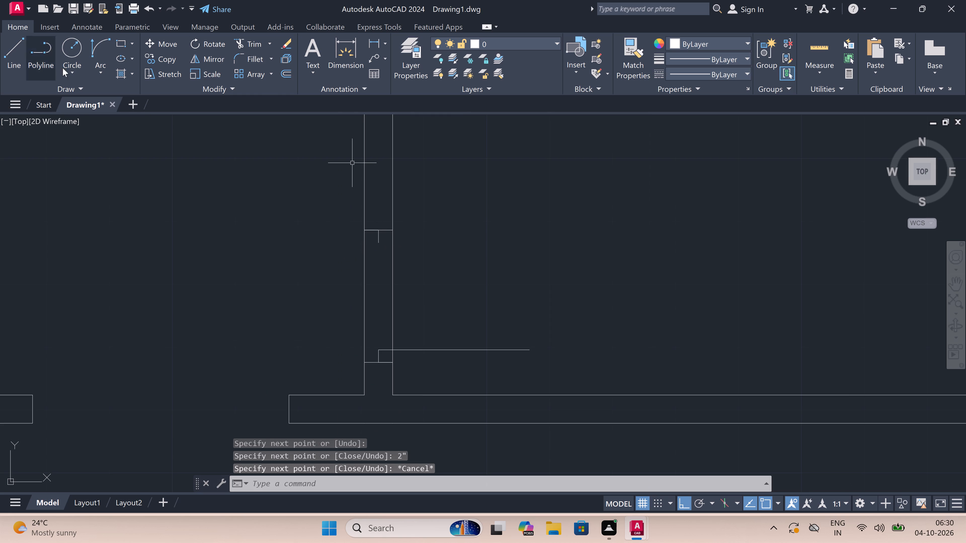
# Draw the door swing arc from the end of the 2' leaf to the tip of the north jamb's stop.
pyautogui.click(94, 47)
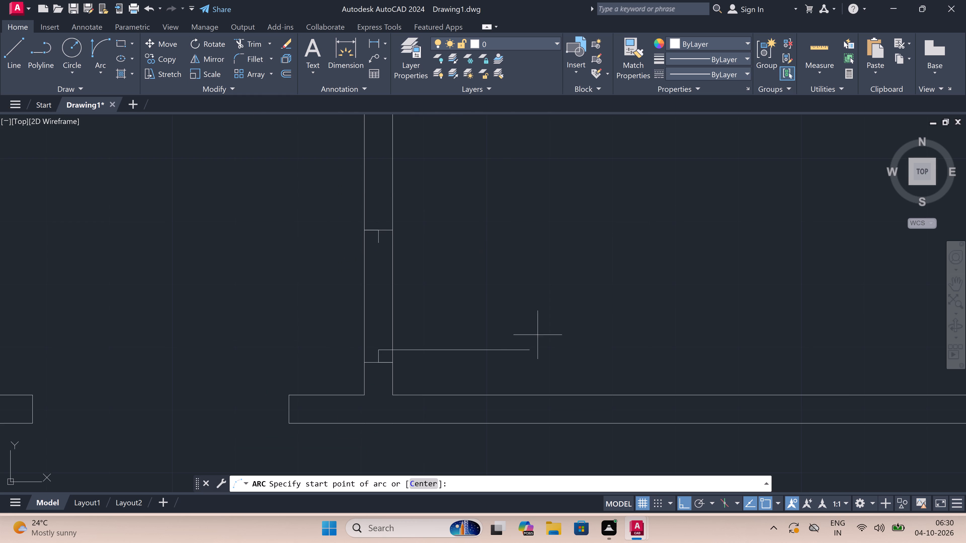
pyautogui.click(532, 350)
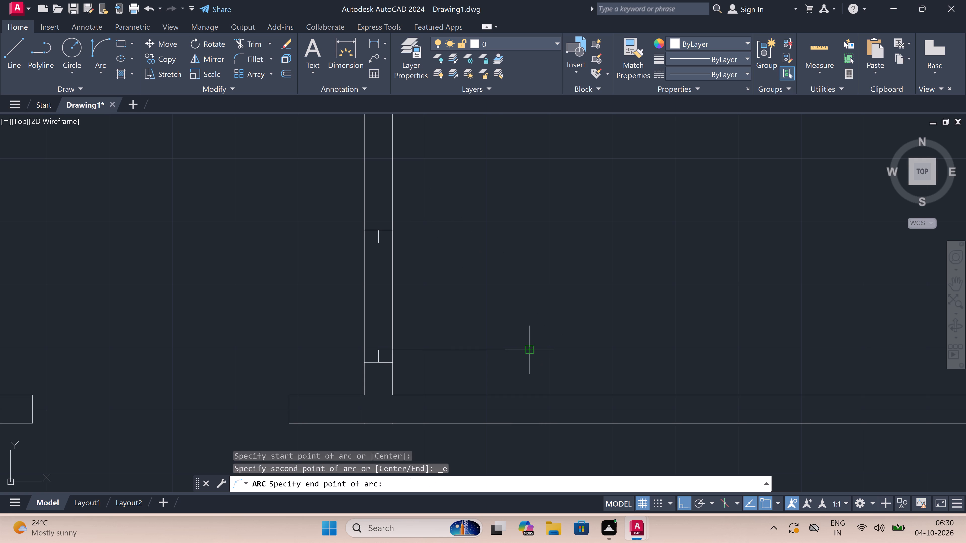
pyautogui.click(379, 245)
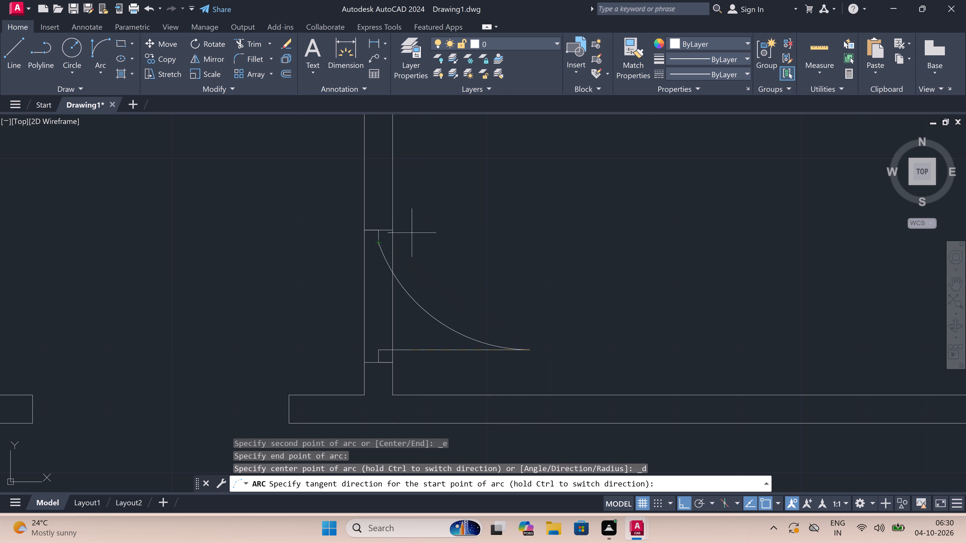
pyautogui.click(455, 206)
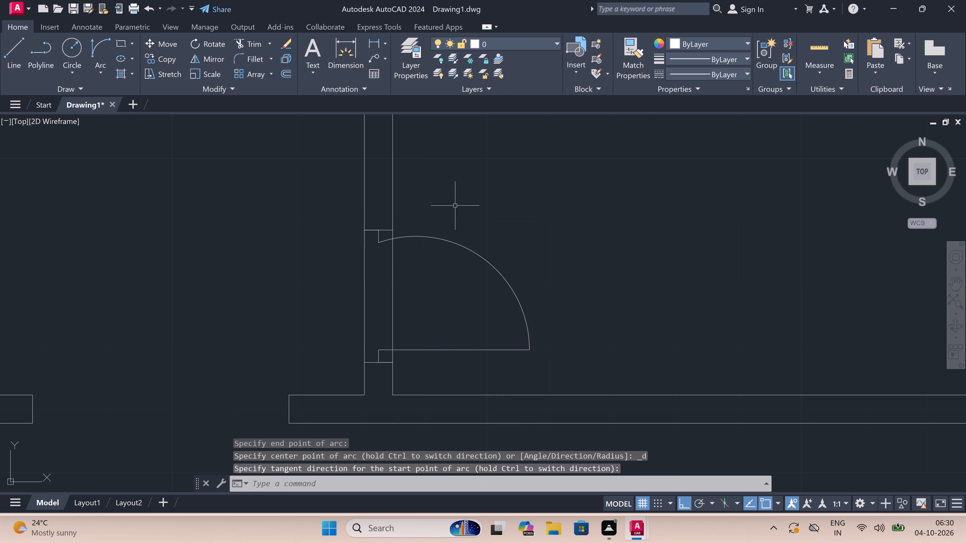
# Trim both lines of the small northeast room's west wall between the two jambs to open the doorway.
pyautogui.press('t')
pyautogui.press('r')
pyautogui.press('space')
pyautogui.click(424, 298)
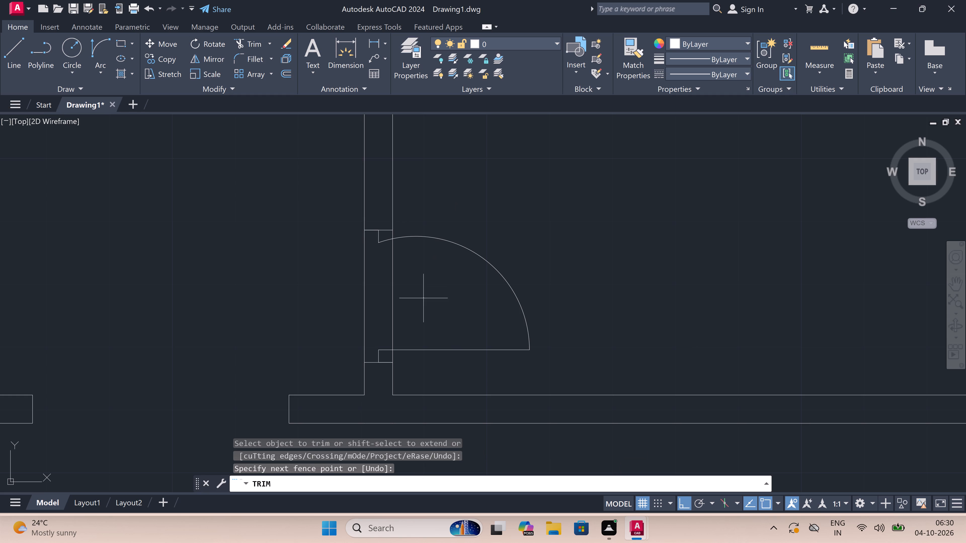
pyautogui.click(300, 303)
pyautogui.scroll(-3, 357, 289)
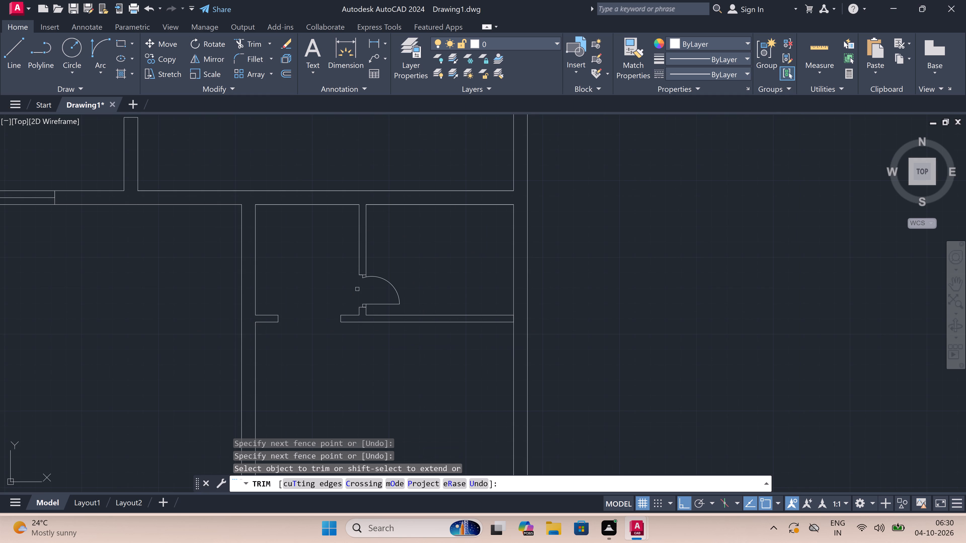
pyautogui.press('Escape')
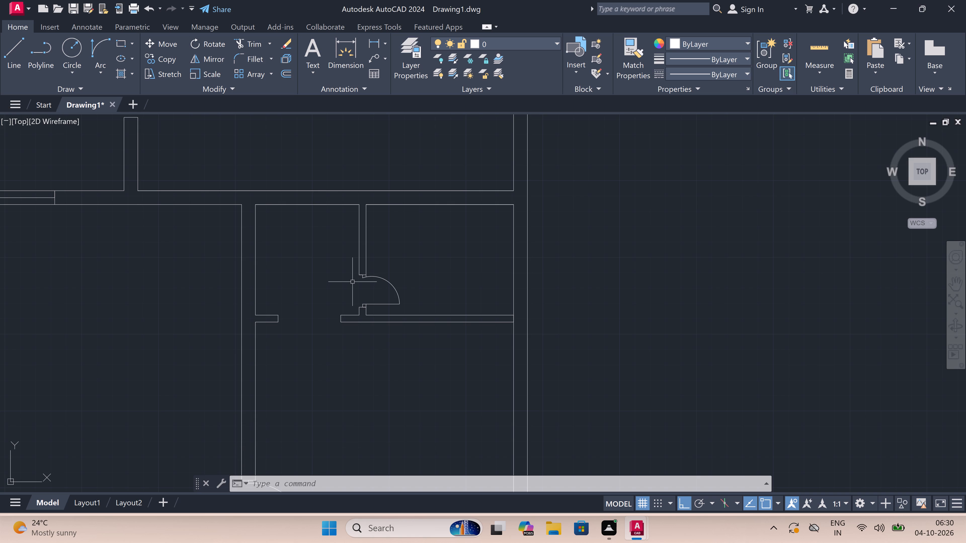
# Draw a 2' window in the small northeast room's east wall, with a centre line and a closing line across the wall at each end.
pyautogui.scroll(-1, 392, 257)
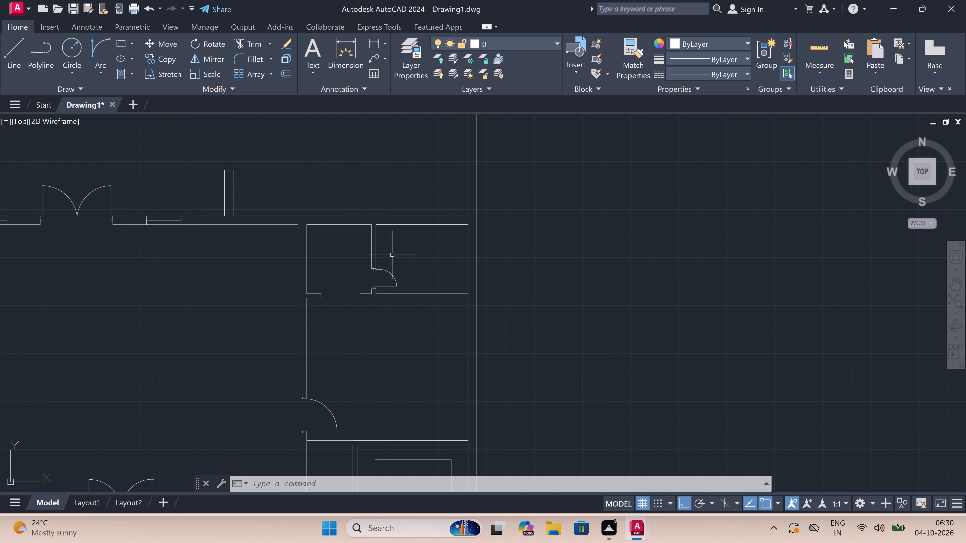
pyautogui.scroll(2, 391, 252)
pyautogui.write('l')
pyautogui.press('space')
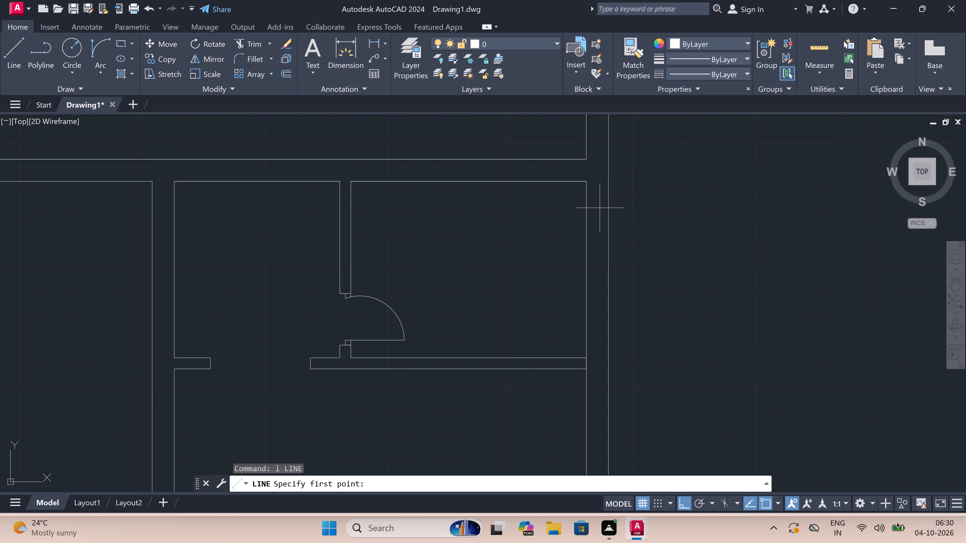
pyautogui.click(590, 207)
pyautogui.doubleClick(605, 209)
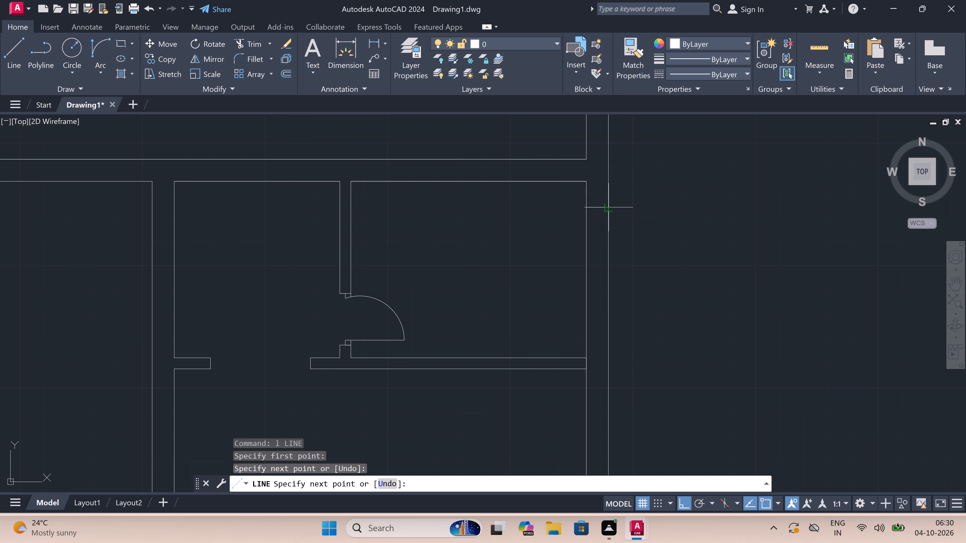
pyautogui.click(597, 207)
pyautogui.write("2'")
pyautogui.press('space')
pyautogui.scroll(2, 605, 260)
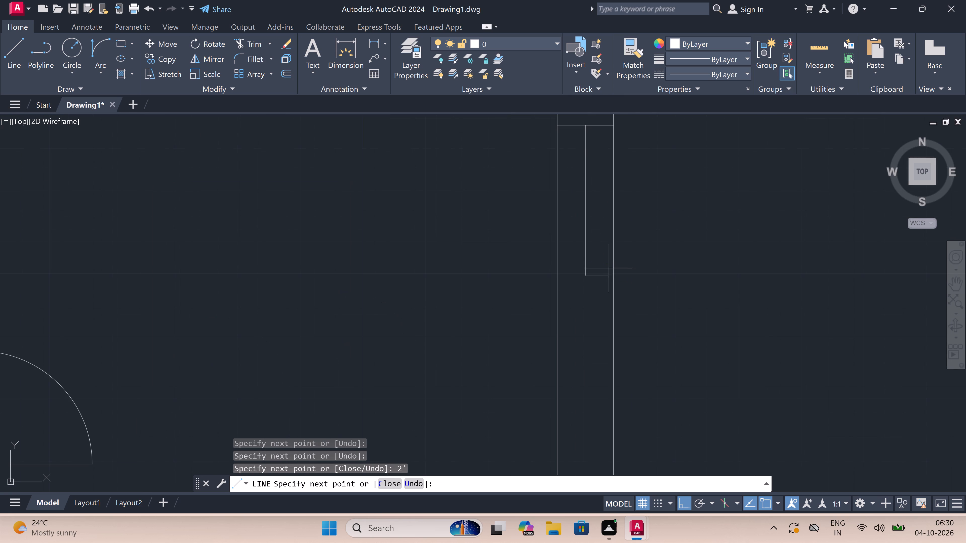
pyautogui.click(613, 278)
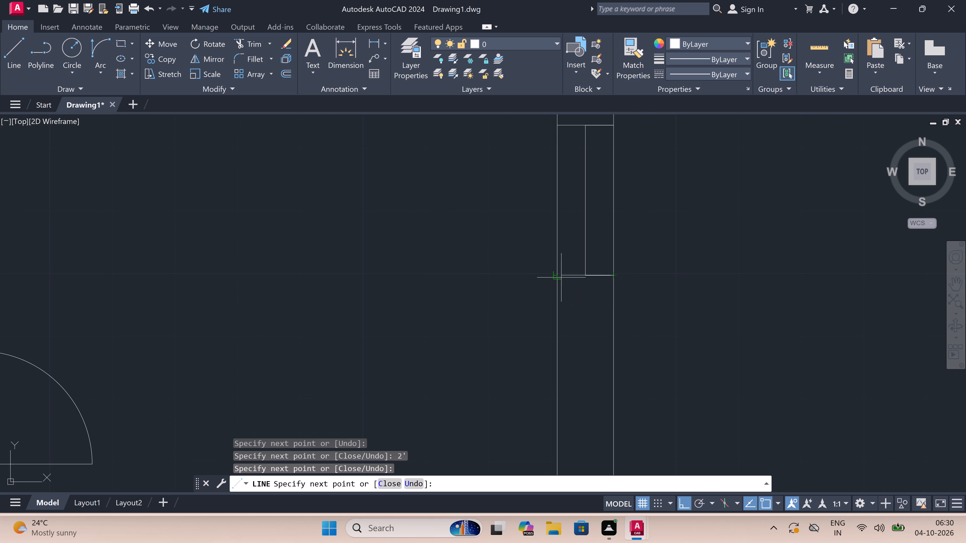
pyautogui.click(559, 277)
pyautogui.press('Escape')
# Draw a 5' window in the east wall of the room south of the small northeast room, with a centre line and closing lines at both ends.
pyautogui.scroll(-4, 539, 281)
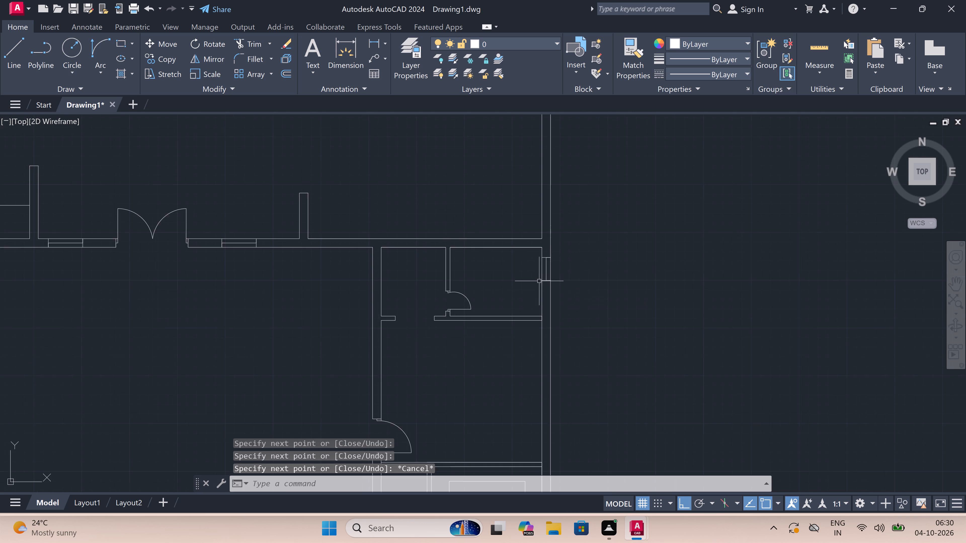
pyautogui.scroll(-1, 539, 281)
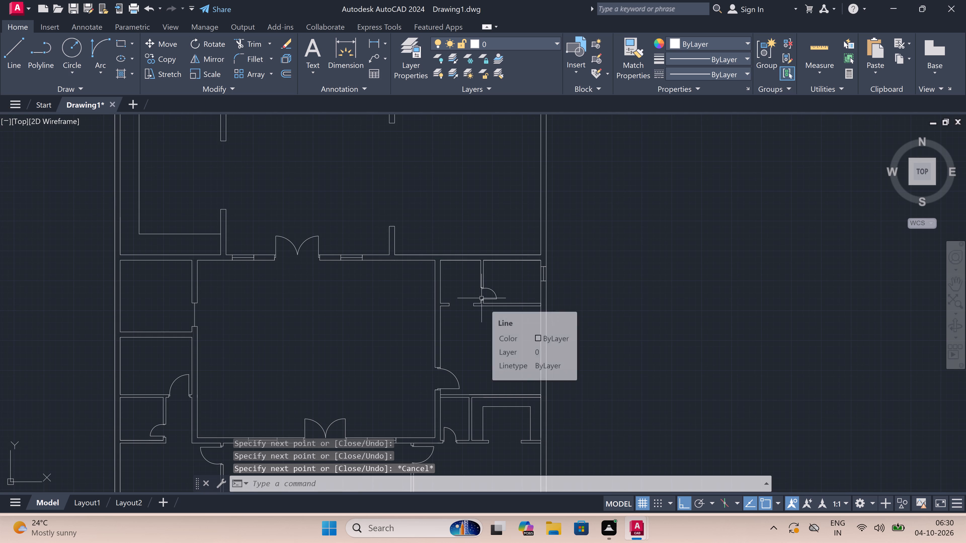
pyautogui.press('space')
pyautogui.scroll(-2, 481, 298)
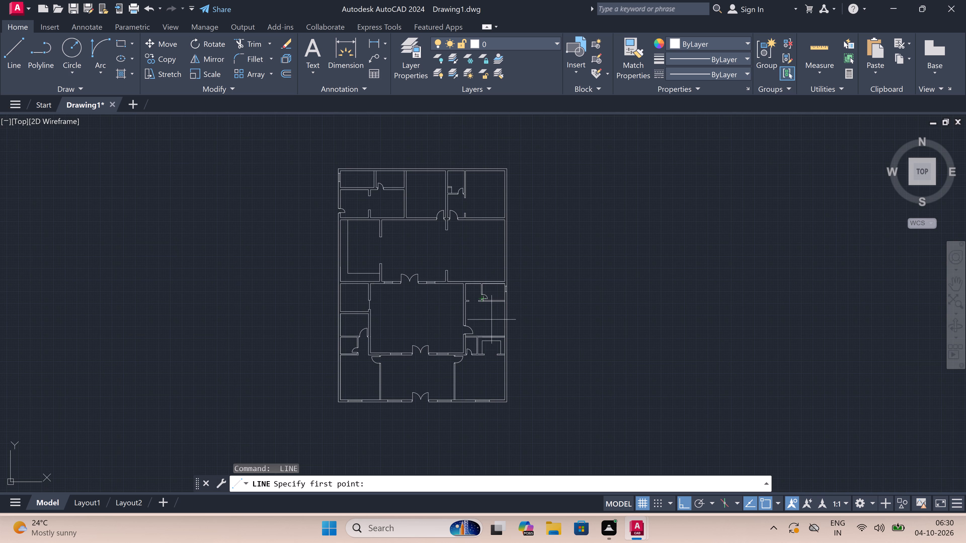
pyautogui.scroll(2, 496, 333)
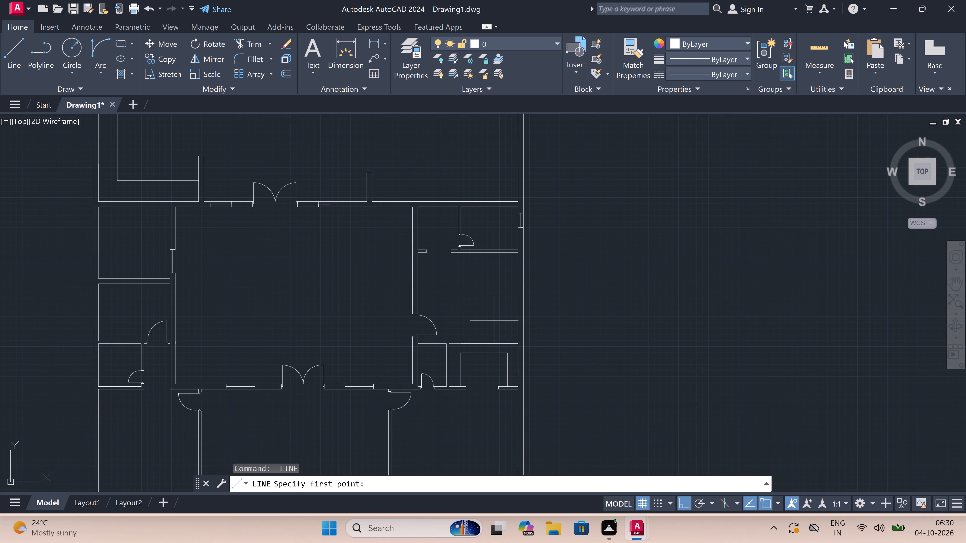
pyautogui.scroll(2, 495, 278)
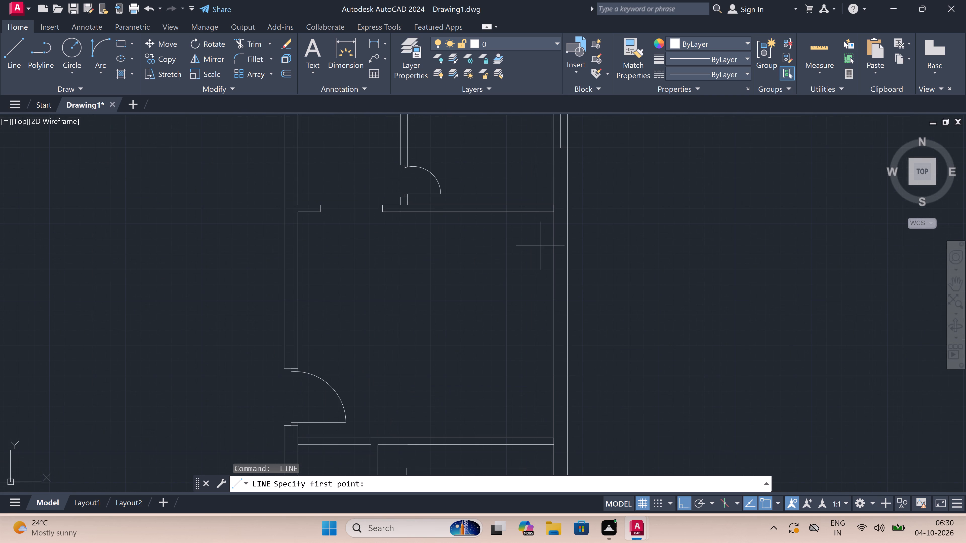
pyautogui.click(550, 241)
pyautogui.click(552, 241)
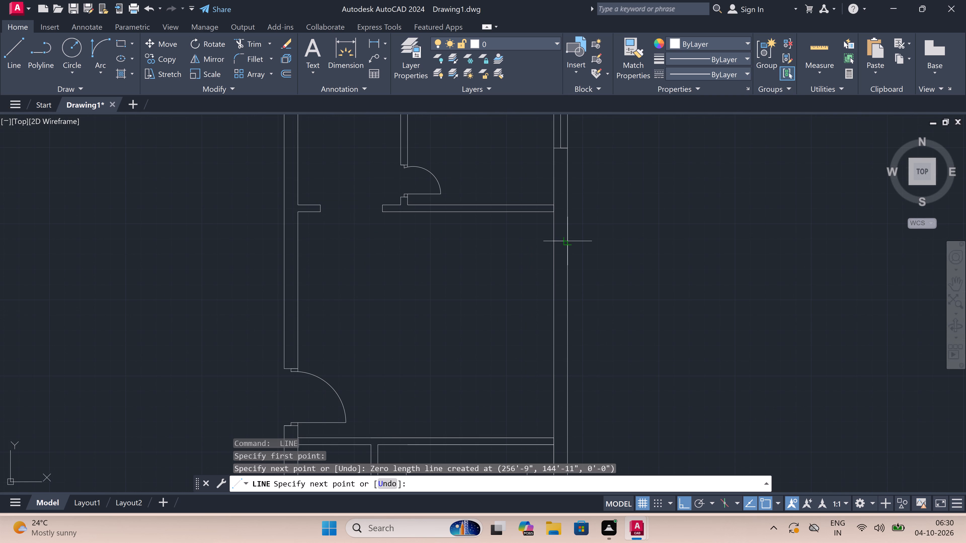
pyautogui.click(571, 243)
pyautogui.click(560, 244)
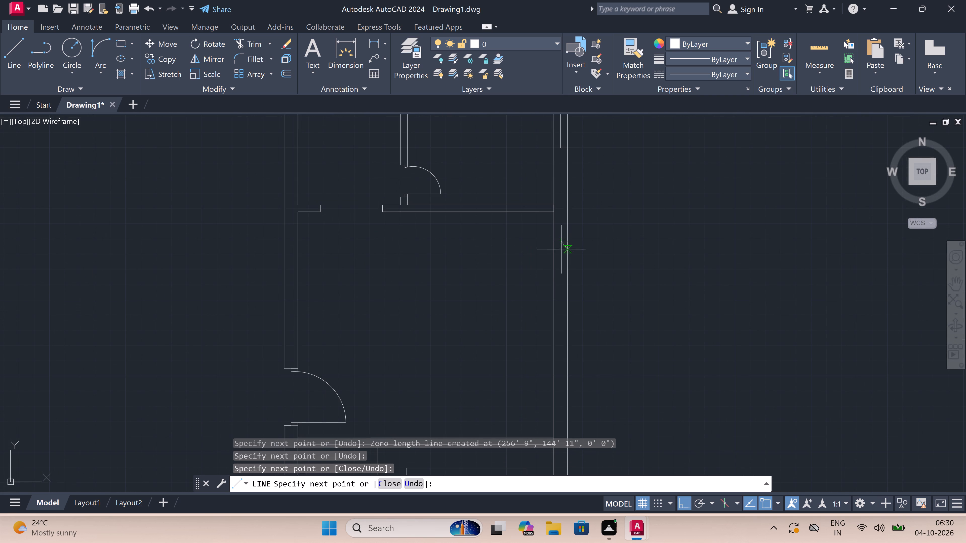
pyautogui.write("5'")
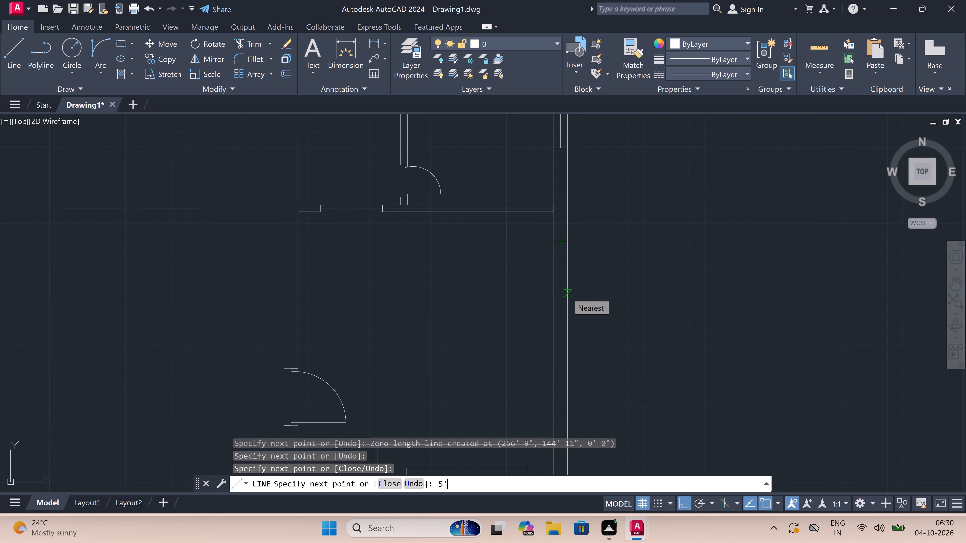
pyautogui.press('space')
pyautogui.scroll(3, 558, 334)
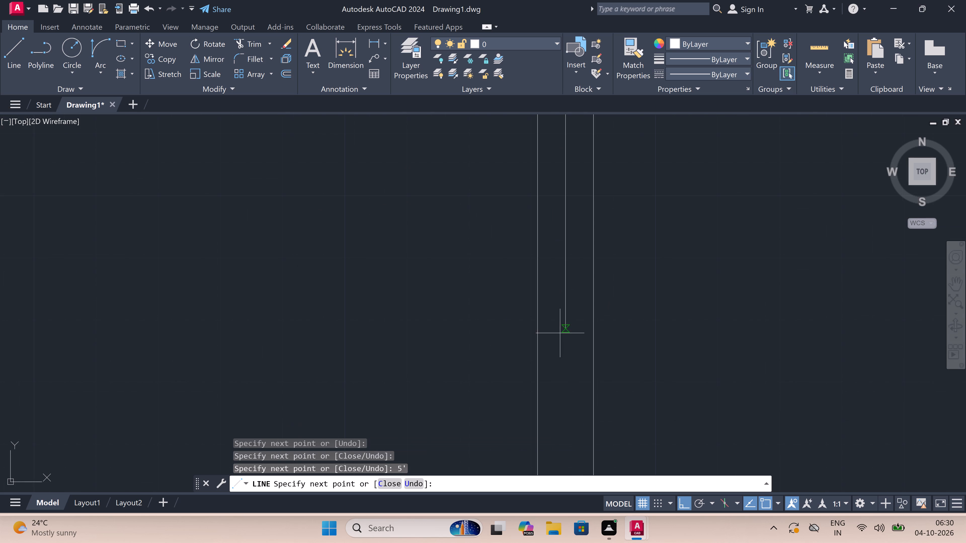
pyautogui.click(592, 326)
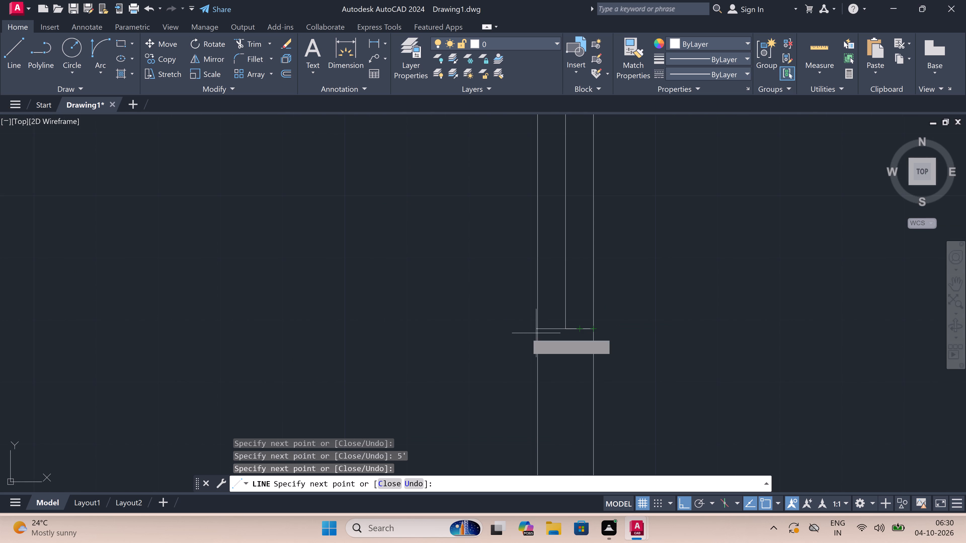
pyautogui.click(532, 329)
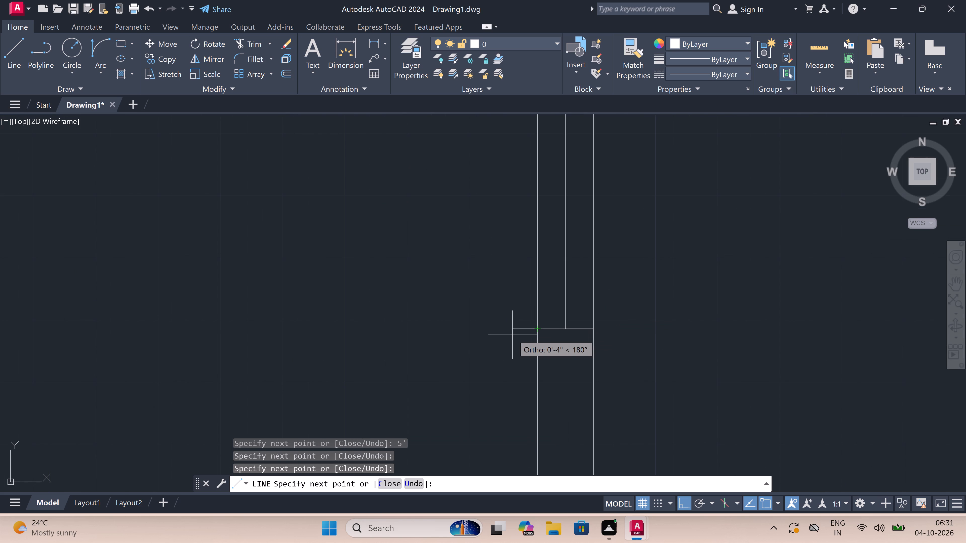
pyautogui.press('Escape')
# Draw a vertical line from below the central hall's northeast wall stub, aligned with its east face, south to the south exterior wall's inner face.
pyautogui.scroll(-6, 474, 305)
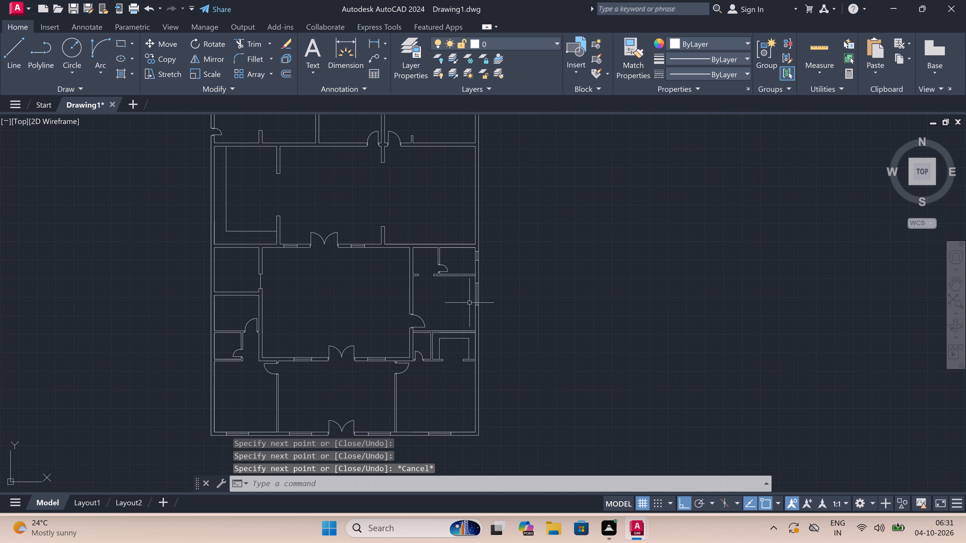
pyautogui.scroll(-2, 468, 302)
pyautogui.scroll(2, 409, 304)
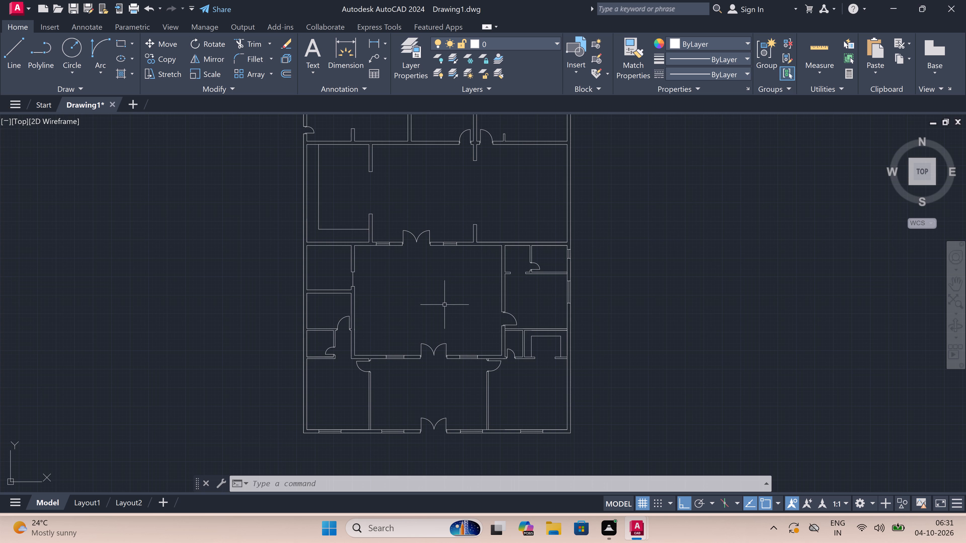
pyautogui.press('l')
pyautogui.press('Escape')
pyautogui.press('l')
pyautogui.press('space')
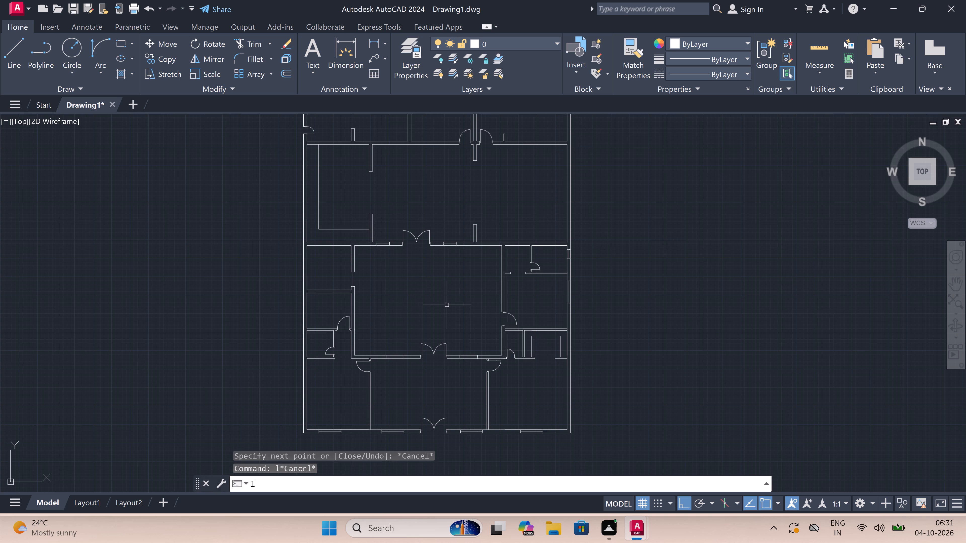
pyautogui.click(477, 242)
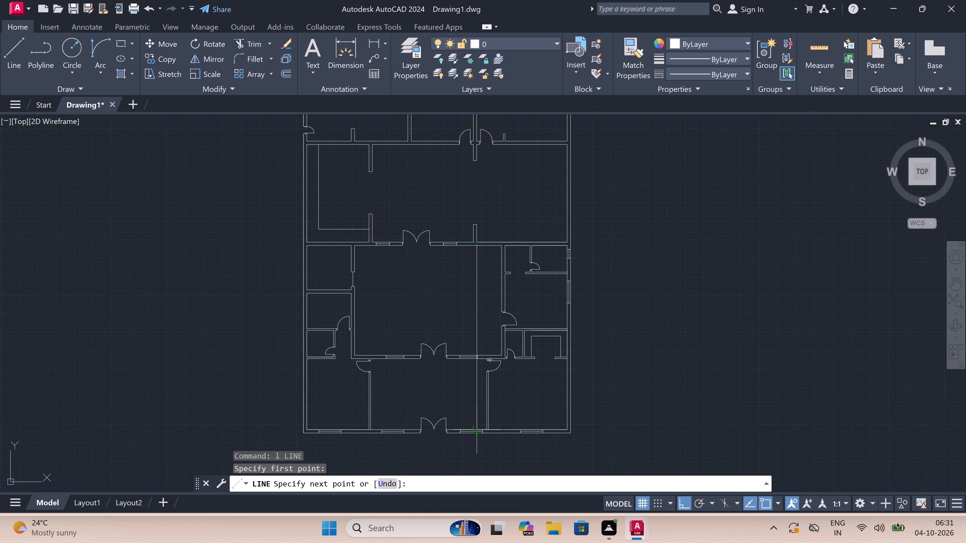
pyautogui.scroll(5, 478, 432)
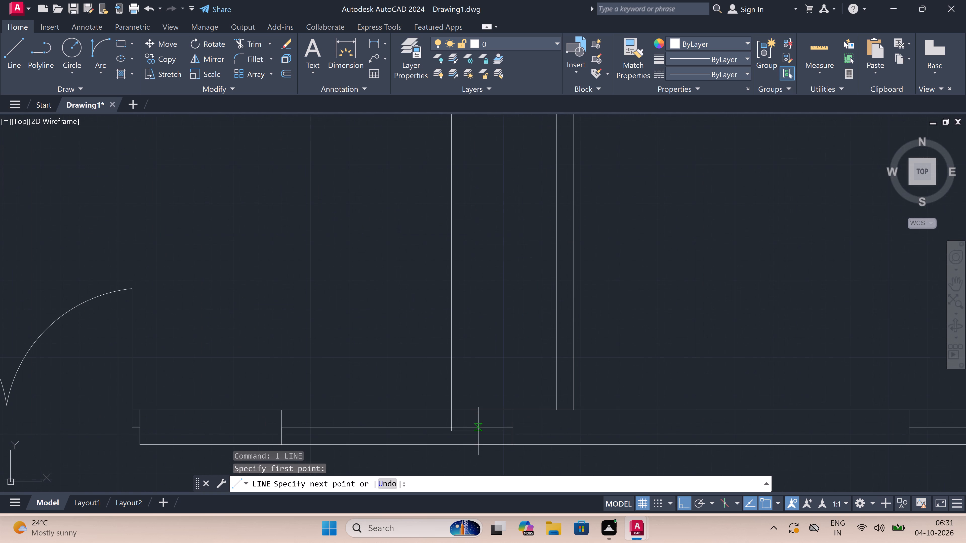
pyautogui.click(448, 411)
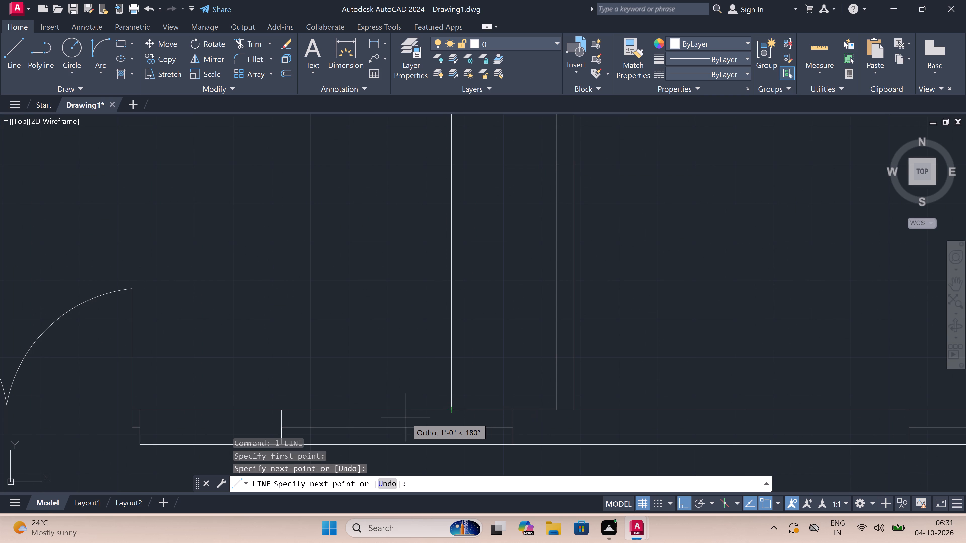
pyautogui.press('Escape')
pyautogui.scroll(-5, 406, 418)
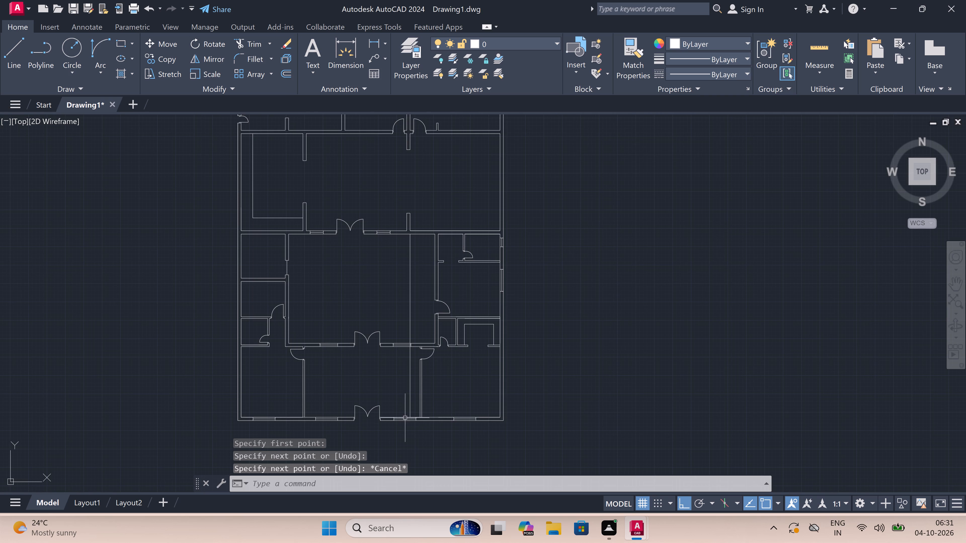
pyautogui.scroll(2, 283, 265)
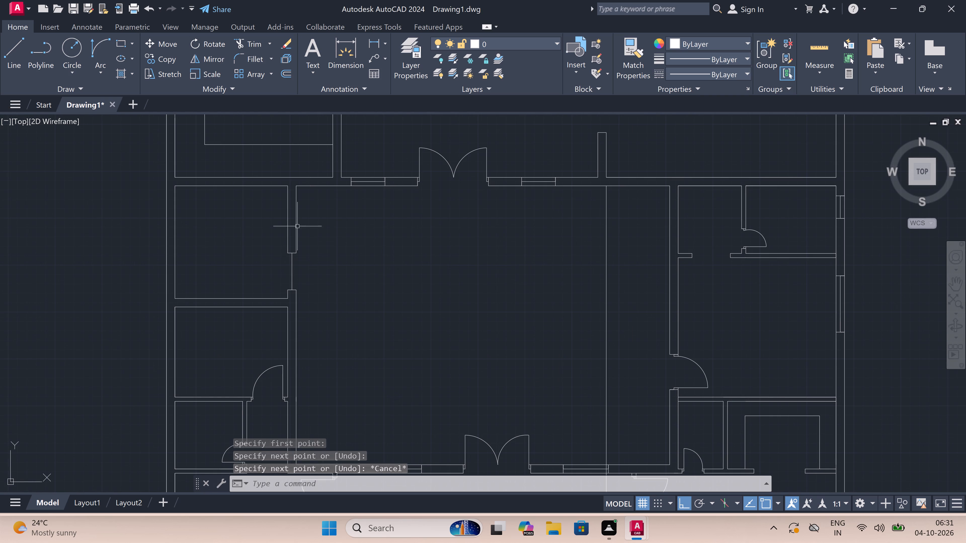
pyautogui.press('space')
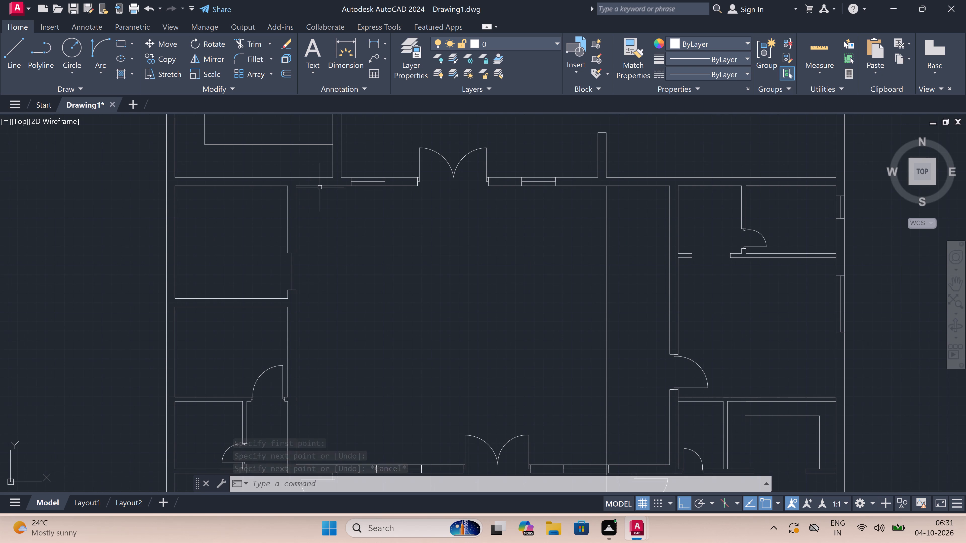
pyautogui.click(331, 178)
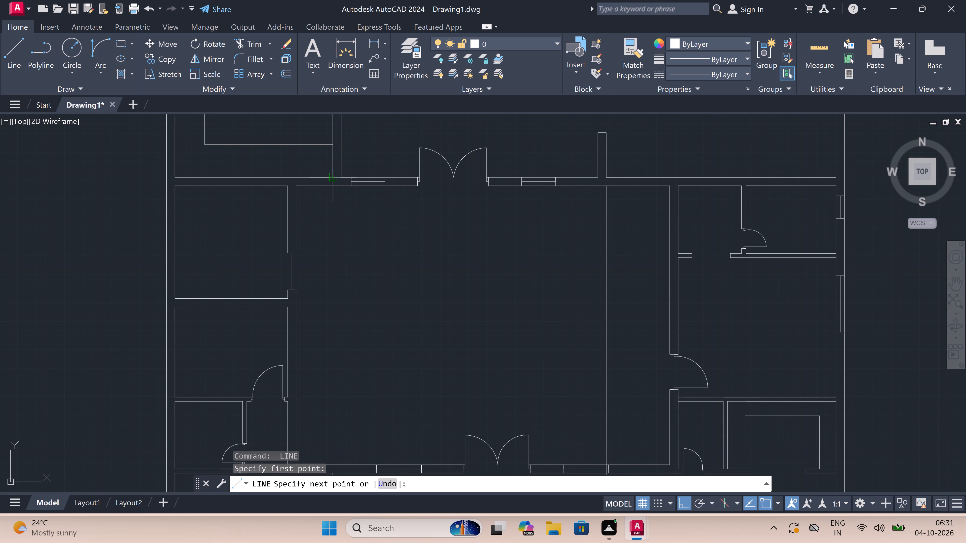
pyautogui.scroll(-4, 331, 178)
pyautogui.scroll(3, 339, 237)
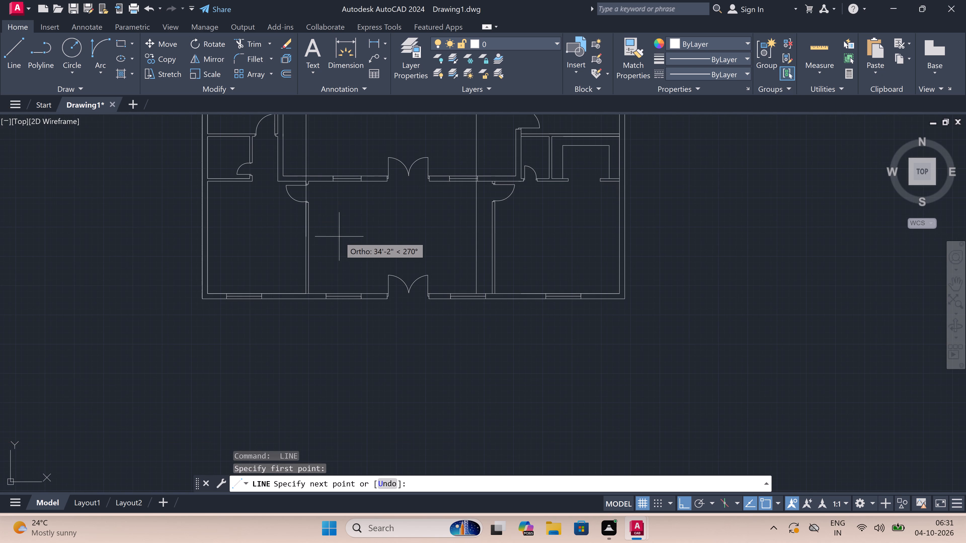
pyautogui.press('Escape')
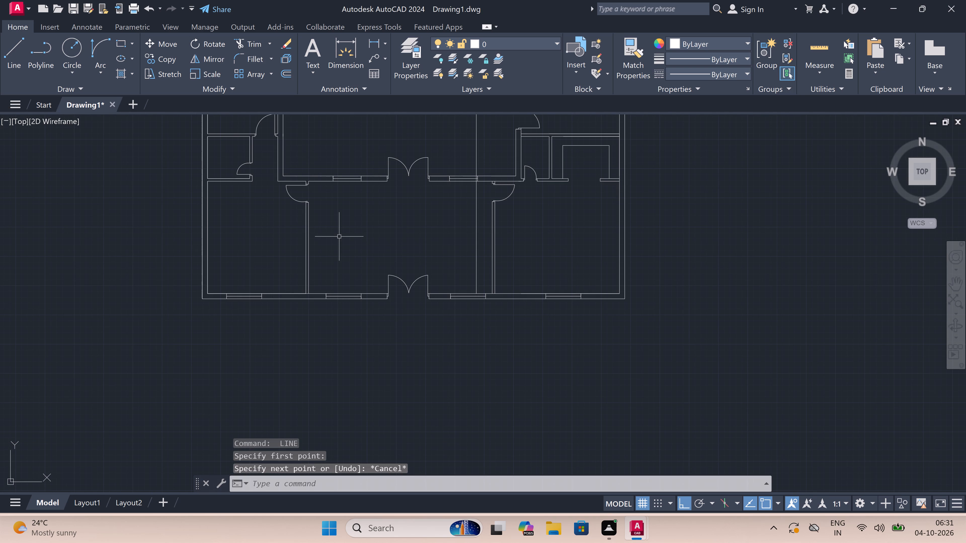
# Draw a parallel vertical line from the foot of the same stub's west face south to the south exterior wall's inner face.
pyautogui.scroll(-4, 340, 237)
pyautogui.scroll(1, 315, 206)
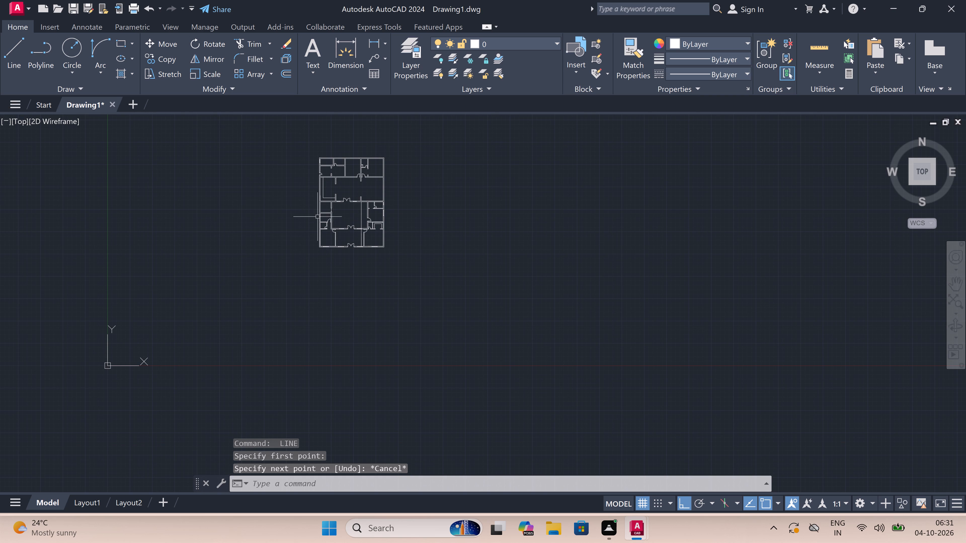
pyautogui.scroll(2, 315, 206)
pyautogui.scroll(1, 345, 197)
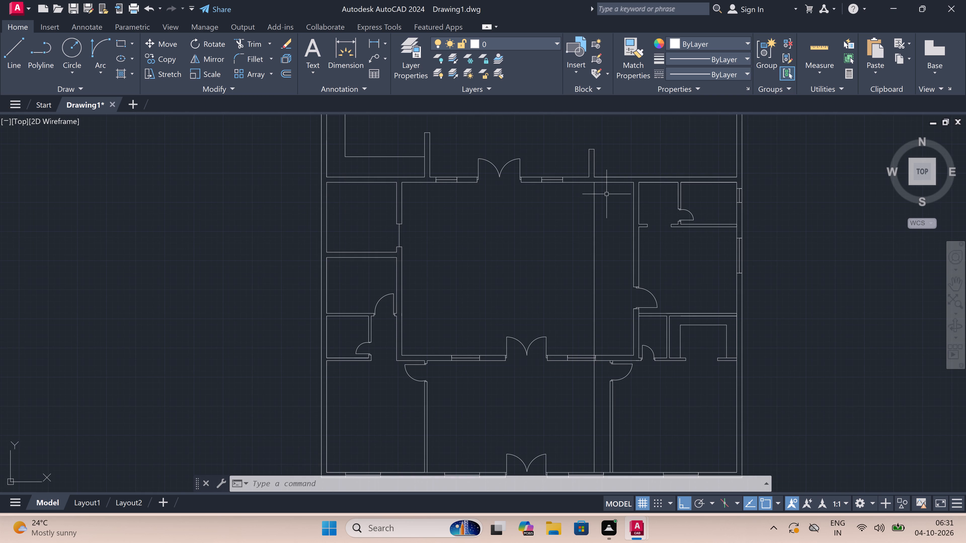
pyautogui.press('l')
pyautogui.press('space')
pyautogui.scroll(2, 596, 181)
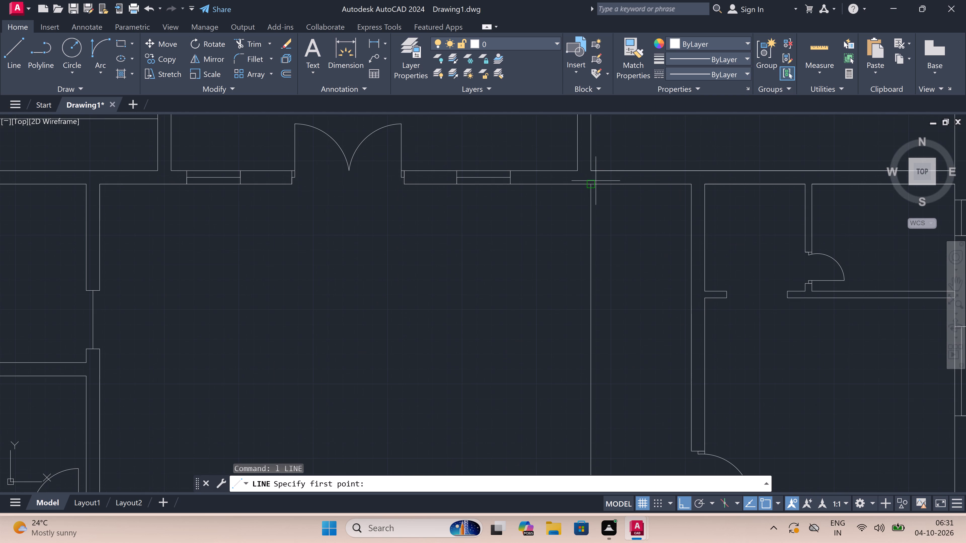
pyautogui.doubleClick(580, 171)
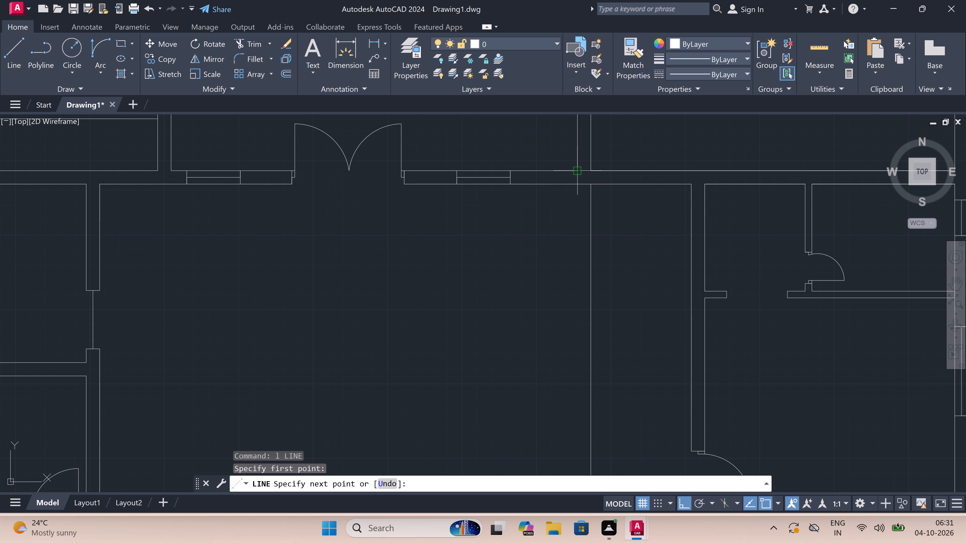
pyautogui.scroll(-2, 580, 171)
pyautogui.scroll(-3, 582, 226)
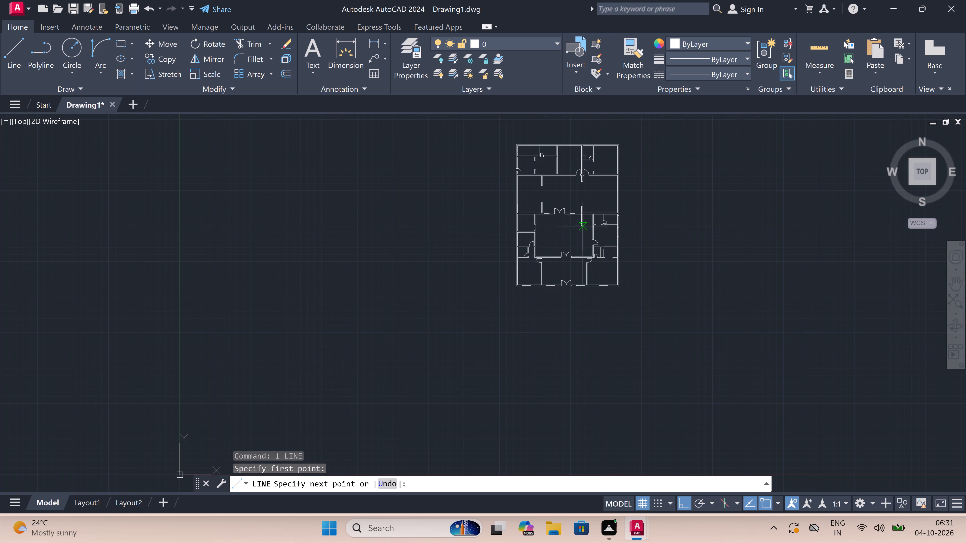
pyautogui.scroll(2, 577, 288)
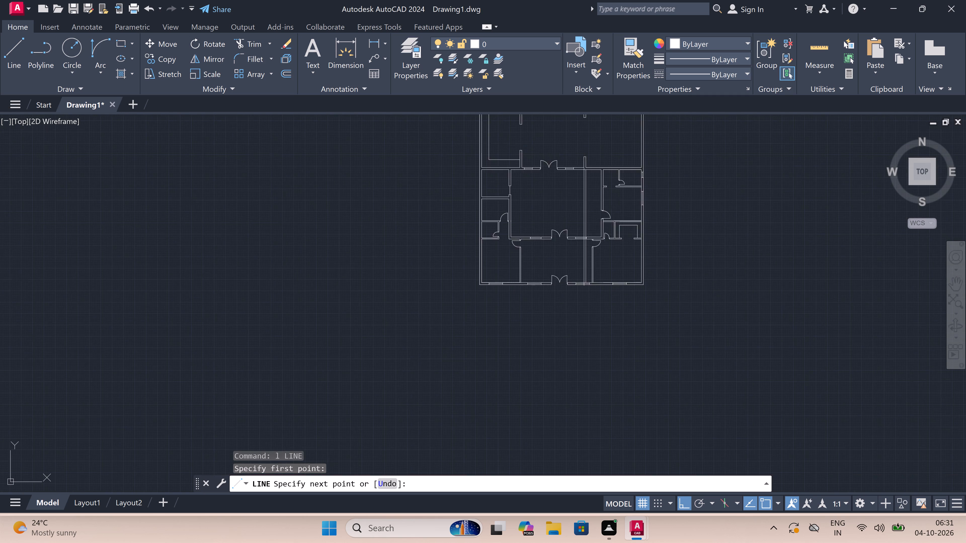
pyautogui.scroll(2, 577, 288)
pyautogui.scroll(3, 594, 268)
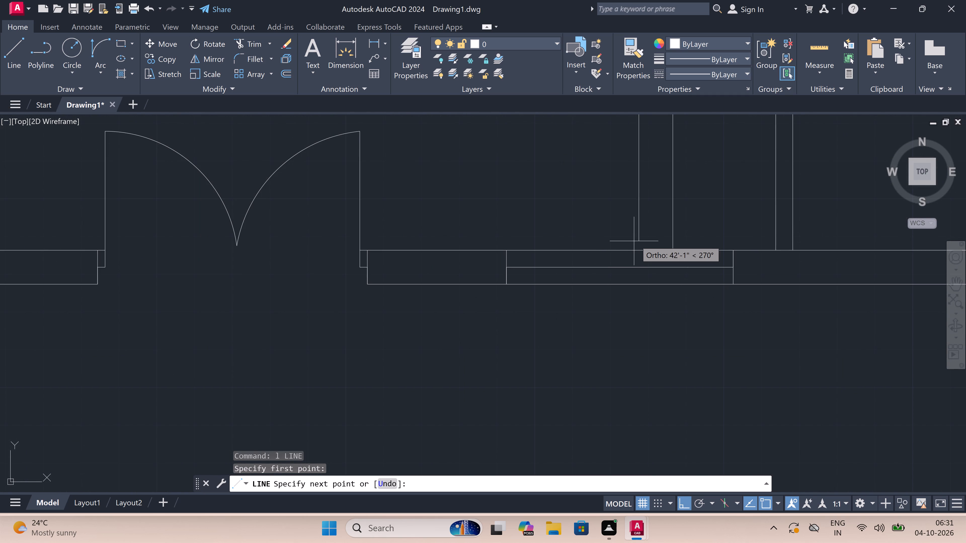
pyautogui.click(640, 247)
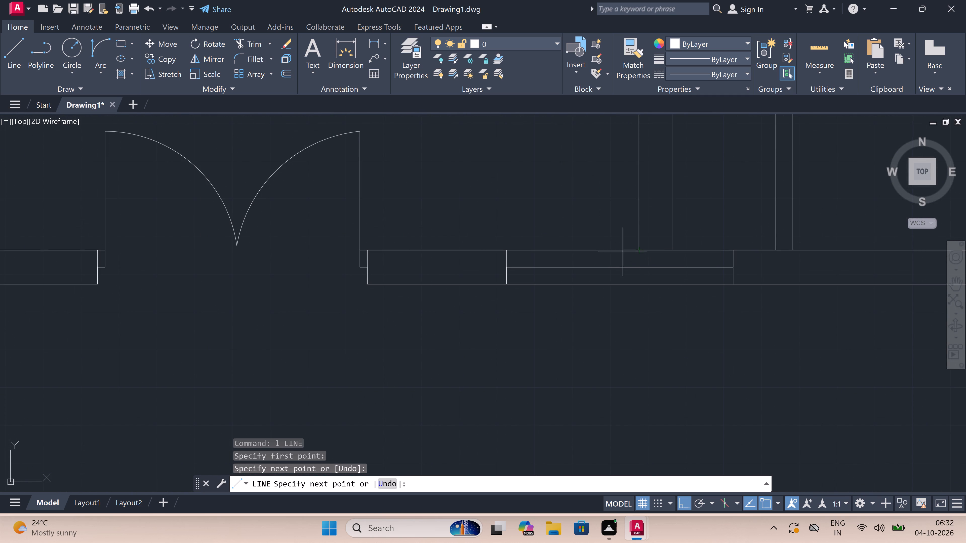
pyautogui.press('Escape')
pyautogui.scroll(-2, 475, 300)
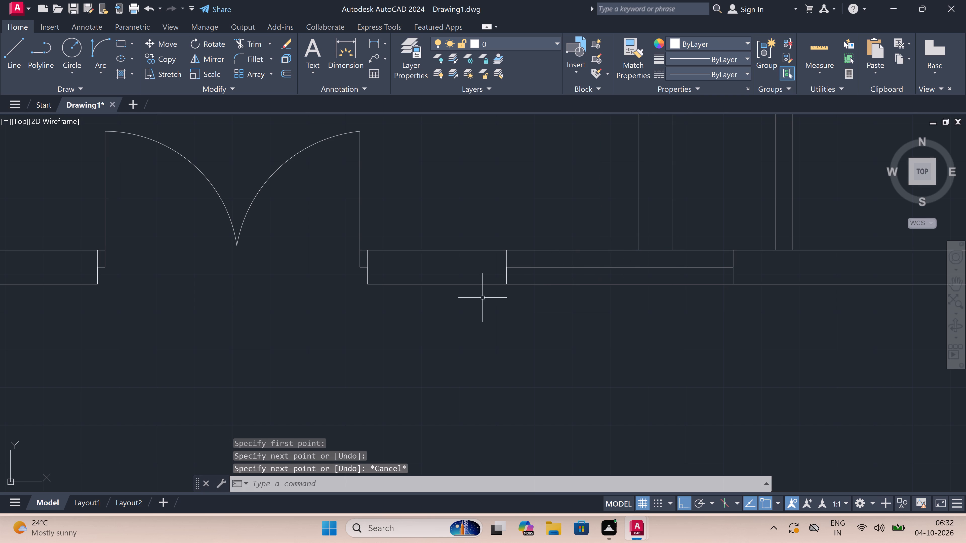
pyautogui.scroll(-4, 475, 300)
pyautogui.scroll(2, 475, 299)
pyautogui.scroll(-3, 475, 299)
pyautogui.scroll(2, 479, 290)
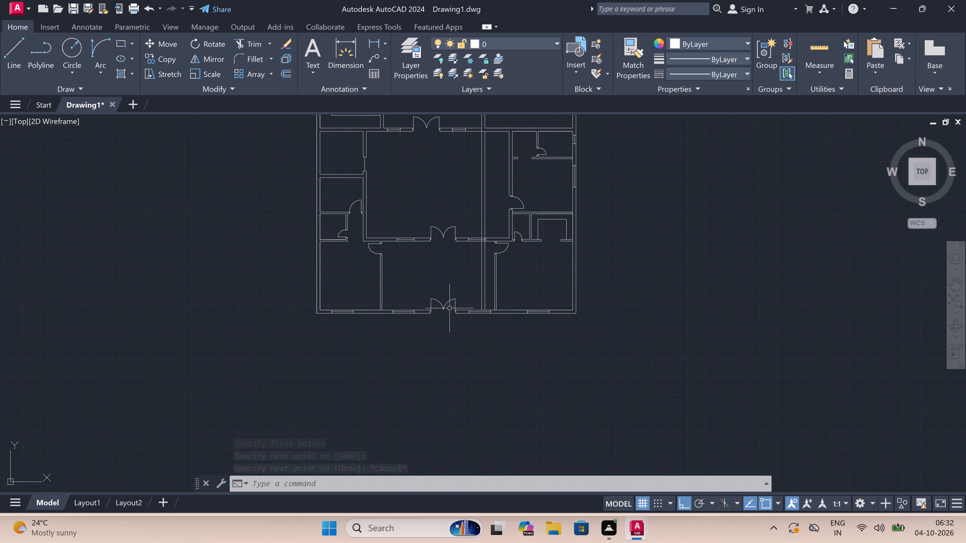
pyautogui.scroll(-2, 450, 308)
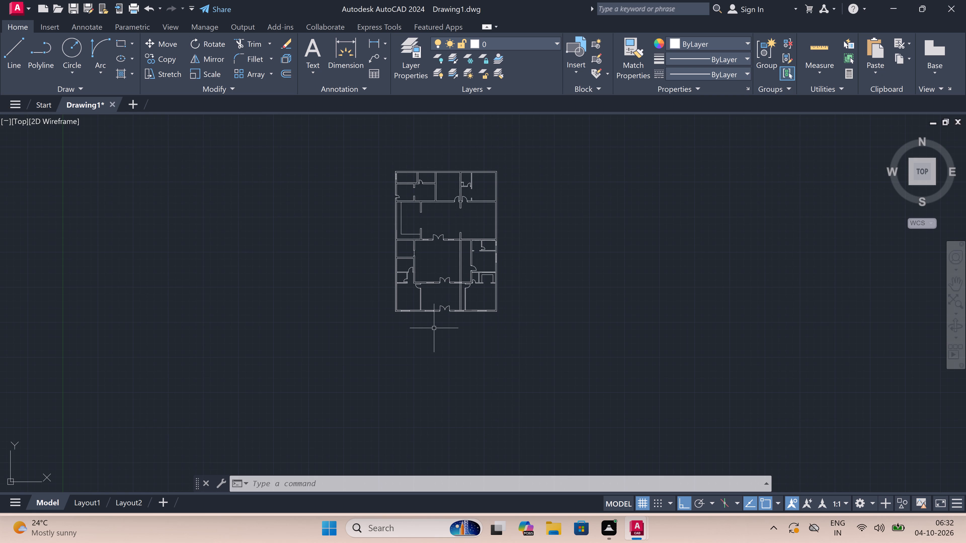
# Delete the southeast room's old west wall together with its door, just east of the two new vertical wall lines.
pyautogui.scroll(2, 443, 314)
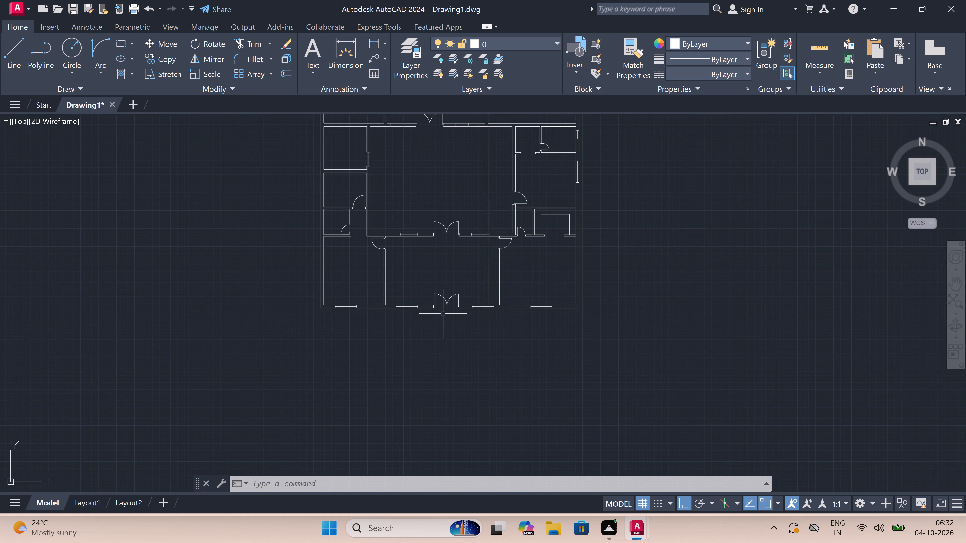
pyautogui.scroll(-1, 443, 314)
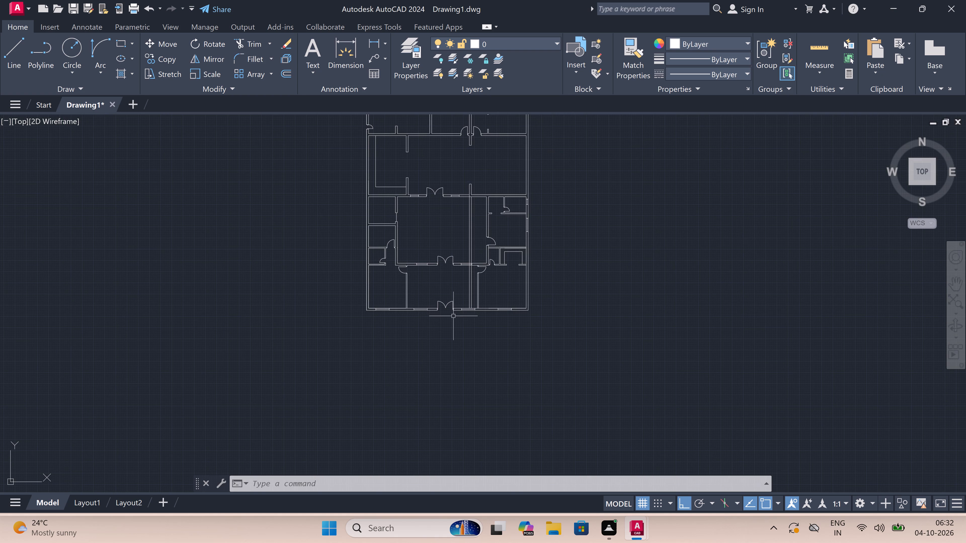
pyautogui.scroll(3, 467, 286)
pyautogui.scroll(1, 539, 232)
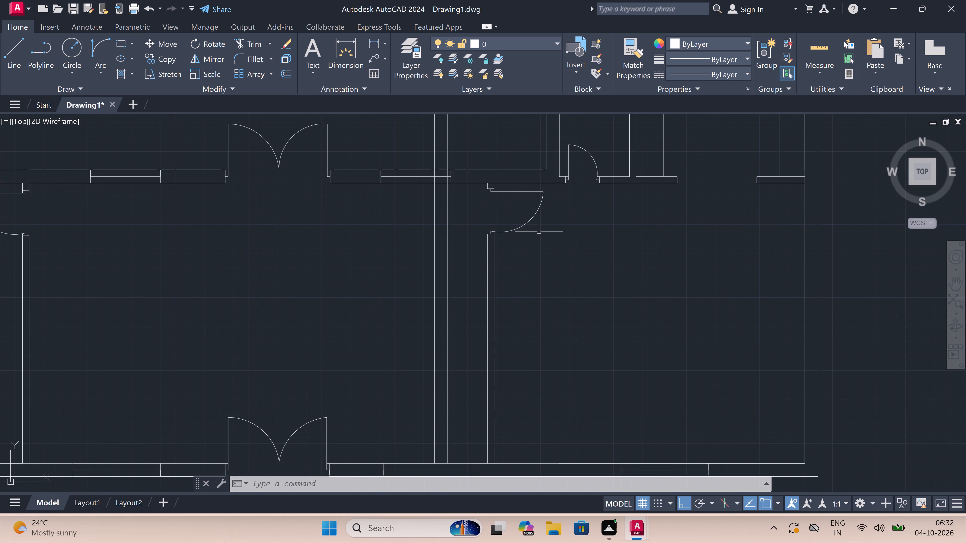
pyautogui.click(551, 188)
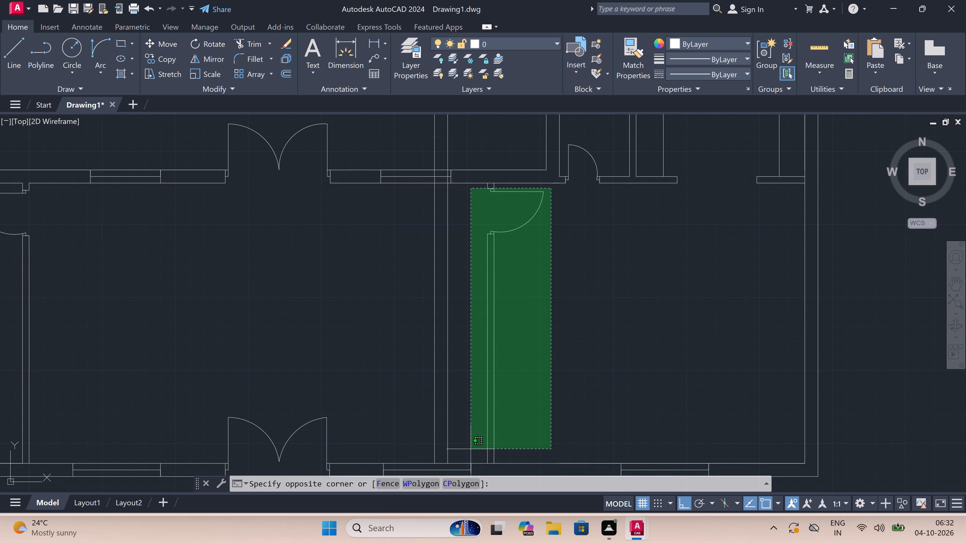
pyautogui.click(473, 444)
pyautogui.press('Delete')
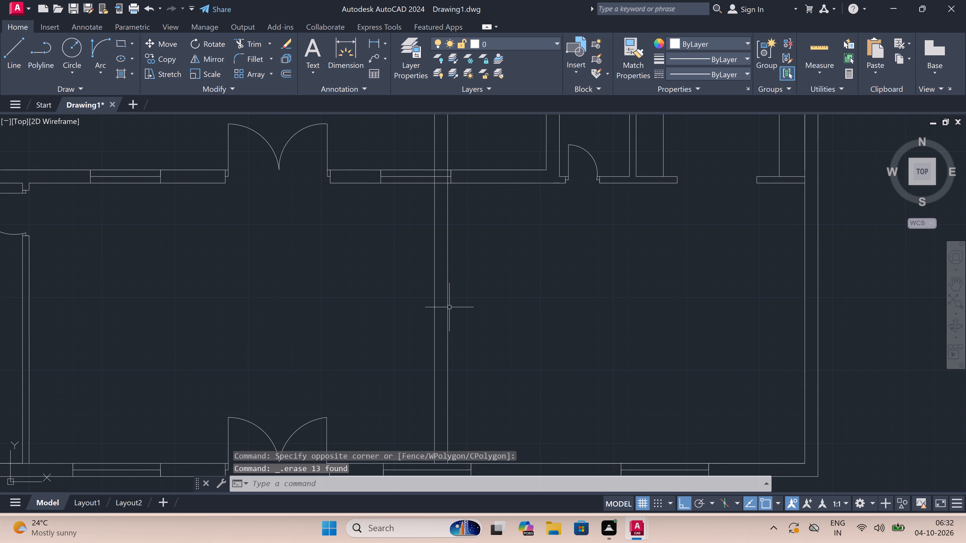
# Trim away the parts of the two new vertical wall lines that run through the central hall.
pyautogui.scroll(-4, 449, 241)
pyautogui.scroll(2, 443, 201)
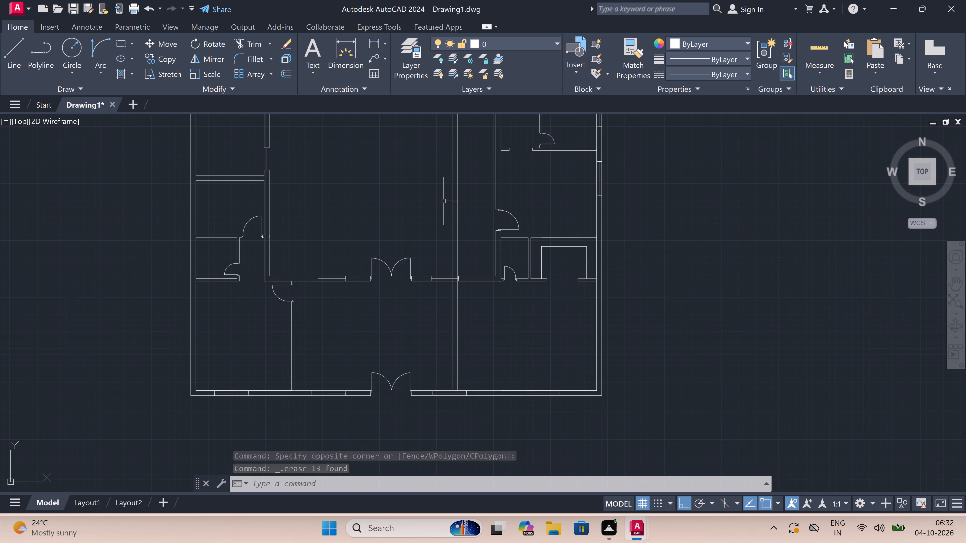
pyautogui.scroll(-3, 444, 201)
pyautogui.scroll(3, 444, 182)
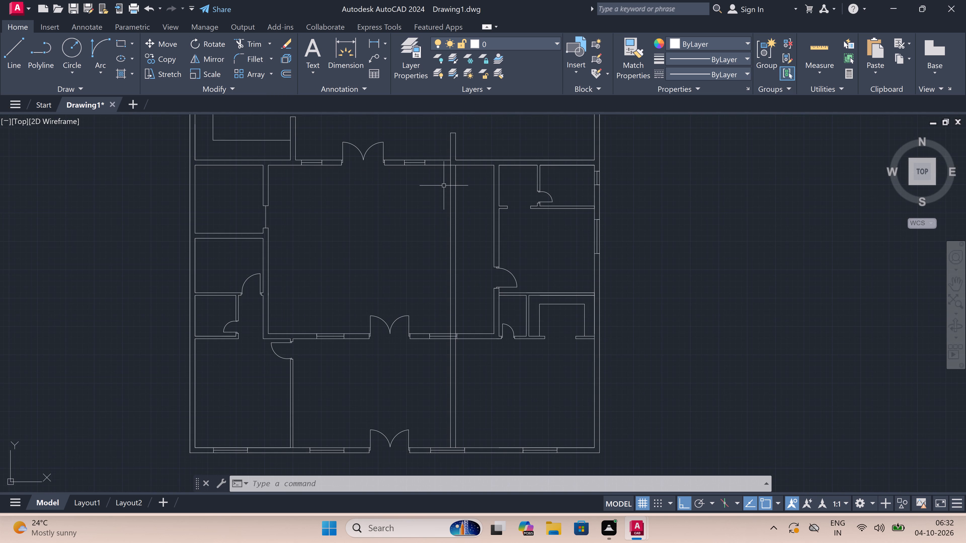
pyautogui.press('t')
pyautogui.press('r')
pyautogui.press('space')
pyautogui.click(461, 215)
pyautogui.doubleClick(430, 223)
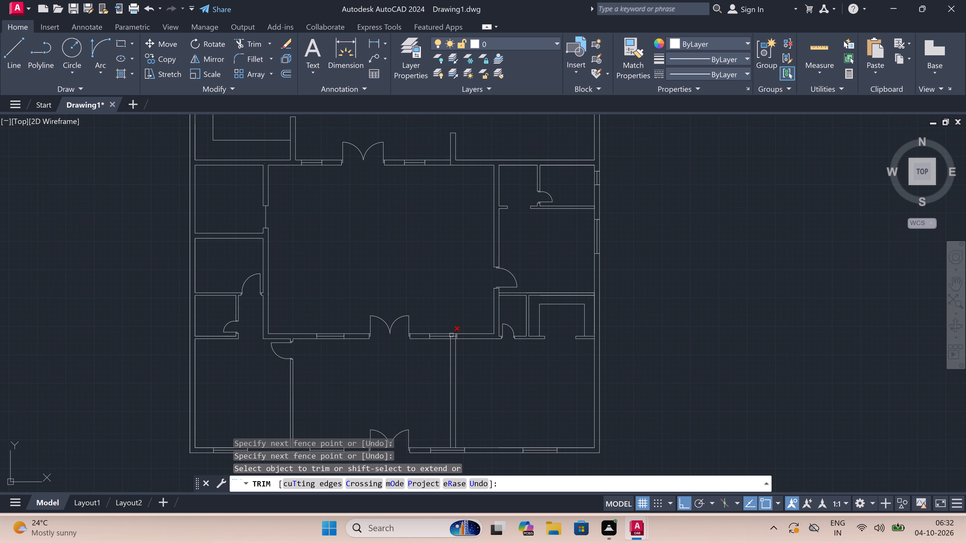
# Trim the same two vertical lines out of the thickness of the central hall's south wall, across the window east of the double door.
pyautogui.scroll(7, 449, 339)
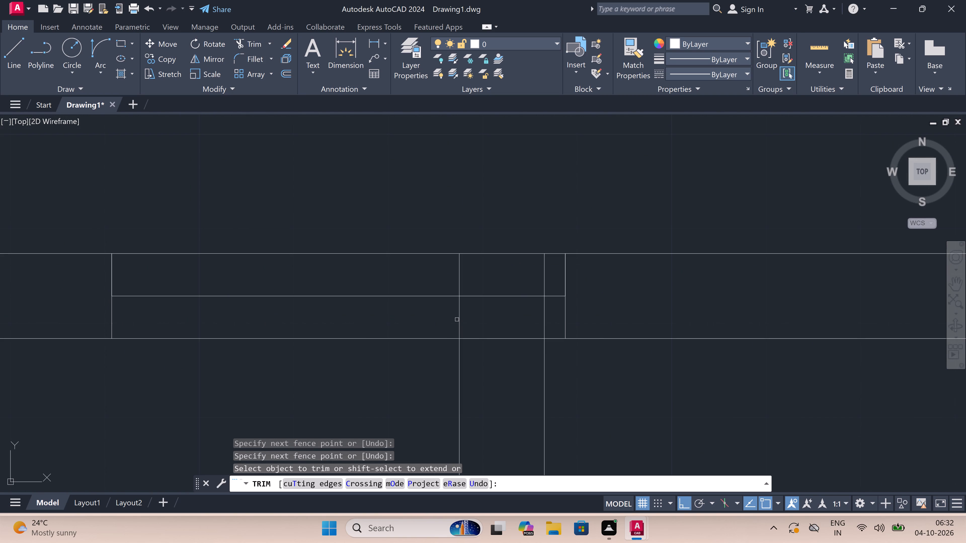
pyautogui.scroll(2, 457, 320)
pyautogui.click(449, 315)
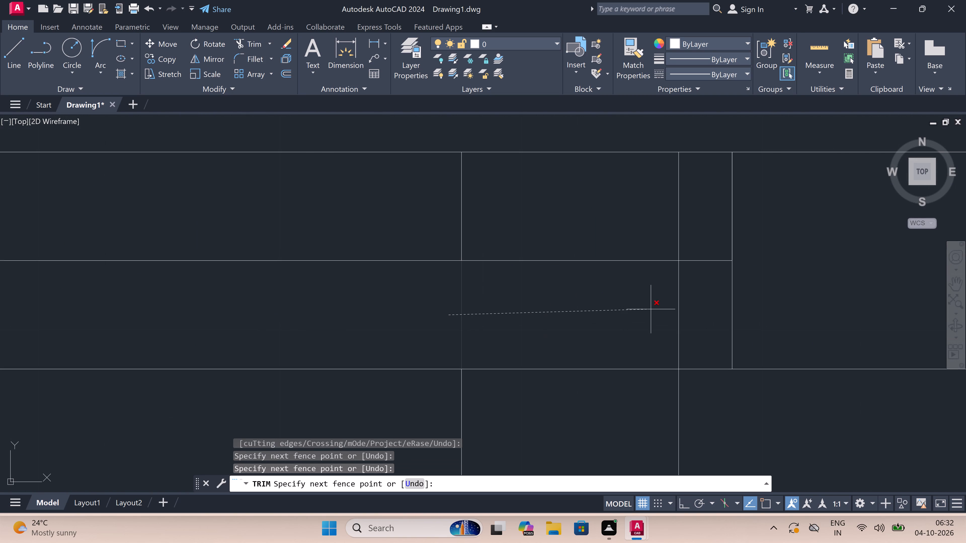
pyautogui.click(693, 310)
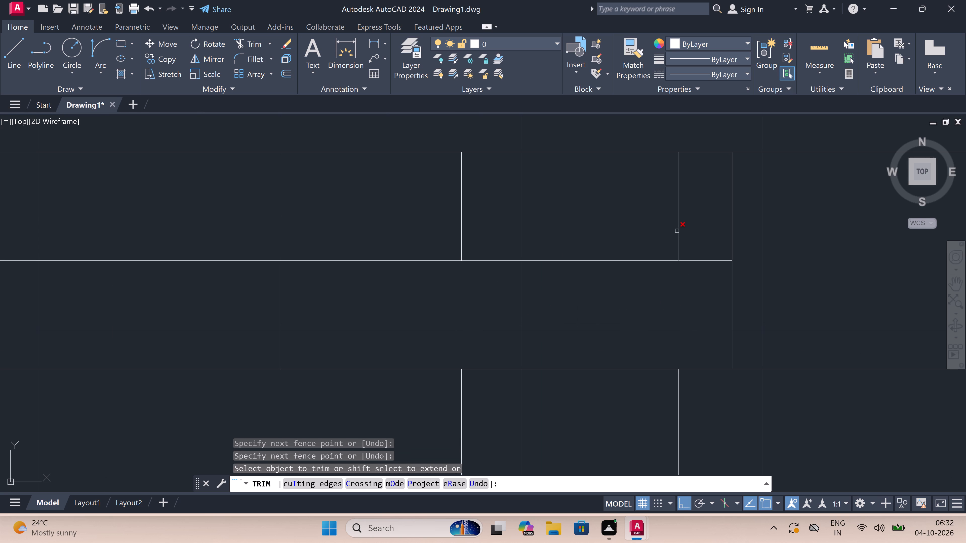
pyautogui.click(688, 213)
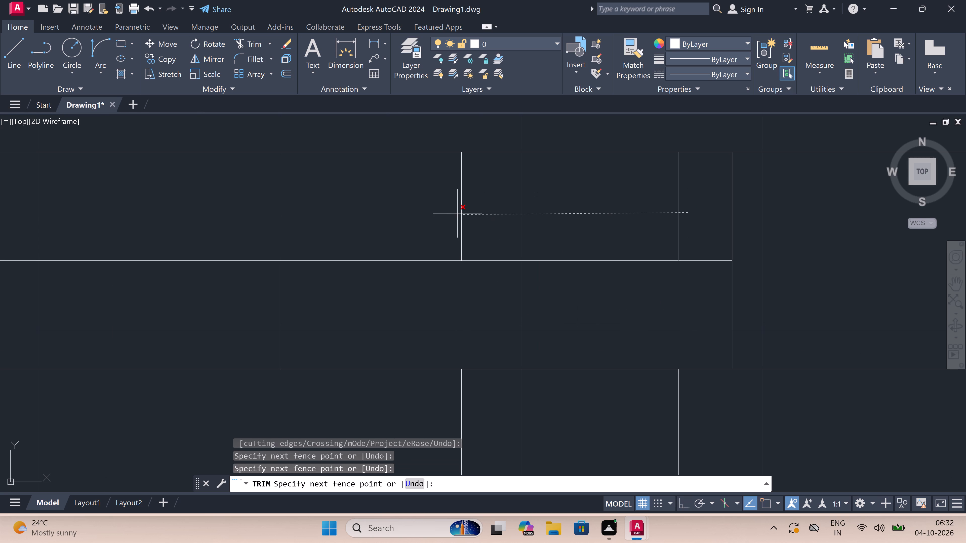
pyautogui.doubleClick(454, 212)
pyautogui.scroll(-5, 454, 212)
pyautogui.scroll(3, 453, 213)
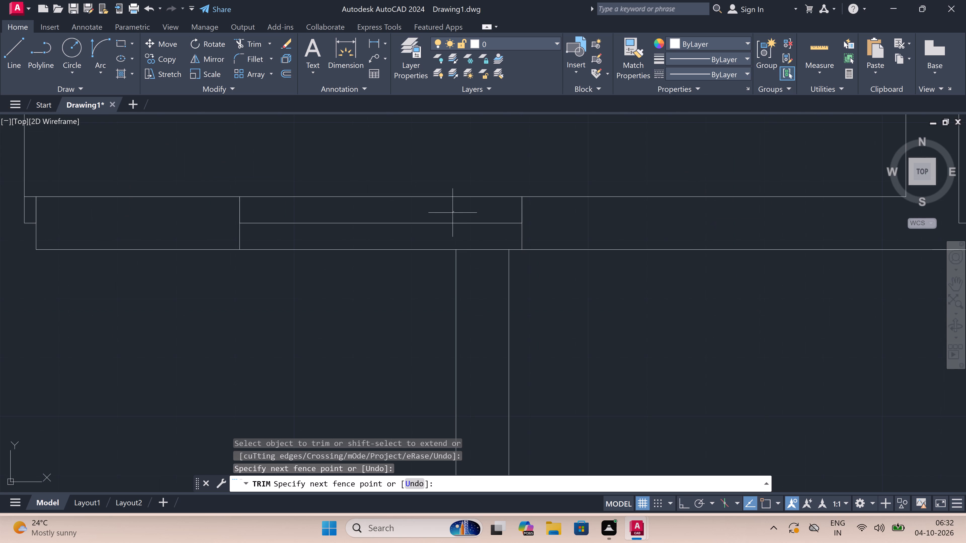
pyautogui.click(453, 213)
pyautogui.scroll(-3, 459, 218)
pyautogui.scroll(-2, 448, 241)
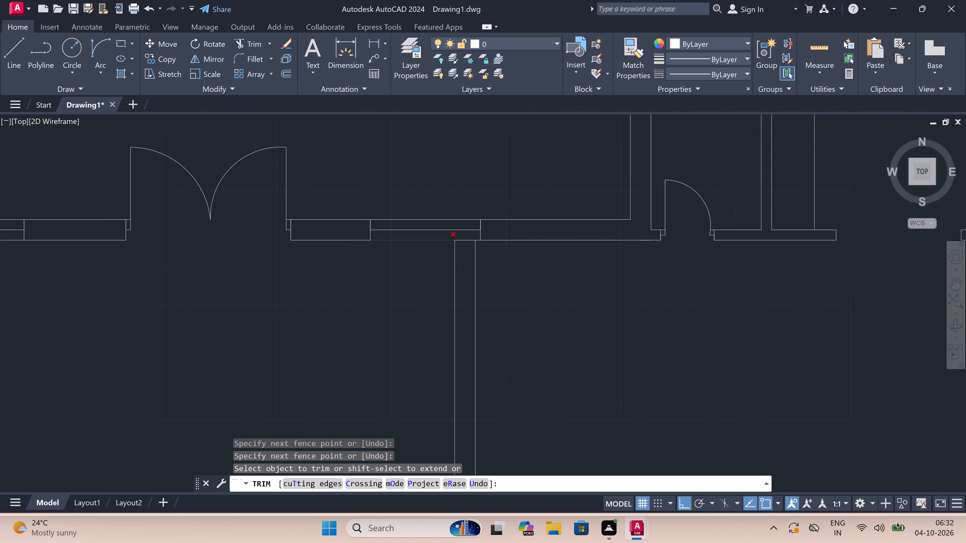
pyautogui.scroll(-2, 445, 242)
pyautogui.scroll(2, 378, 259)
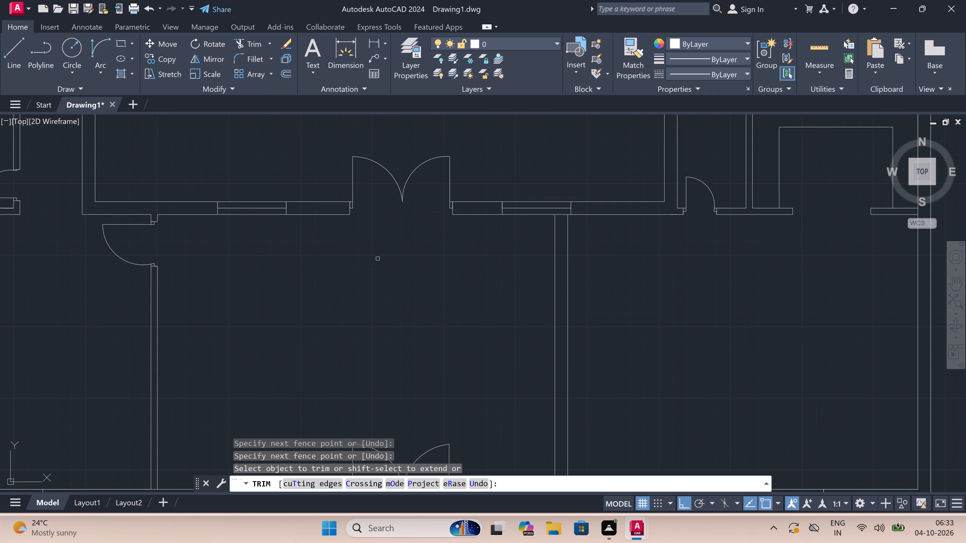
pyautogui.press('Escape')
# Draw a vertical line from the west end of the hall's northwest window south to the south exterior wall's outer face.
pyautogui.scroll(-3, 378, 259)
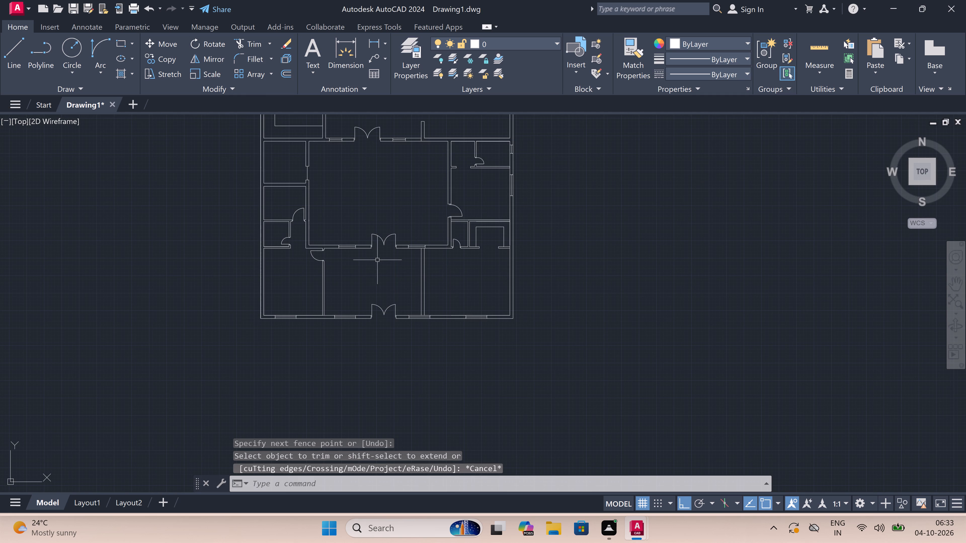
pyautogui.scroll(-2, 334, 272)
pyautogui.scroll(2, 327, 269)
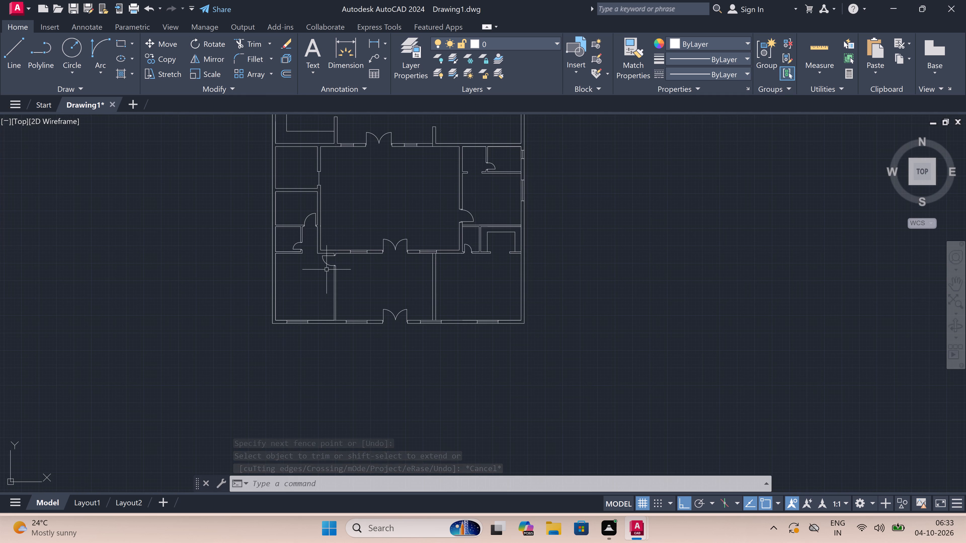
pyautogui.press('l')
pyautogui.press('space')
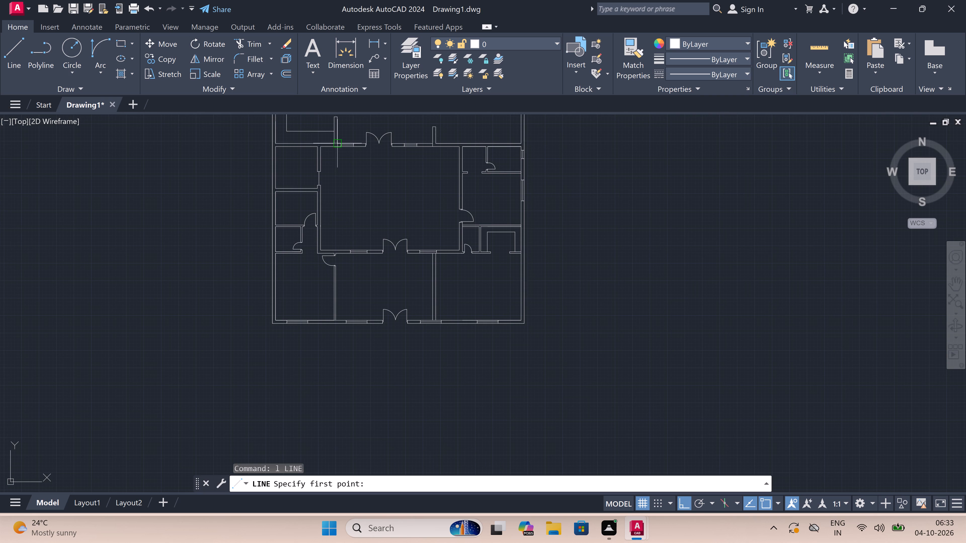
pyautogui.scroll(2, 334, 228)
pyautogui.scroll(-4, 340, 201)
pyautogui.scroll(3, 336, 189)
pyautogui.scroll(-3, 336, 189)
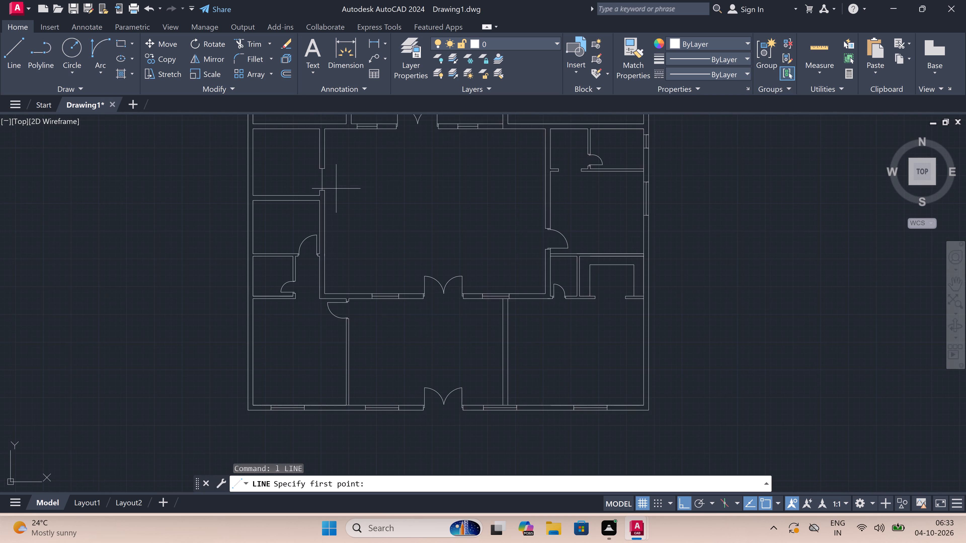
pyautogui.scroll(-1, 336, 189)
pyautogui.scroll(4, 334, 180)
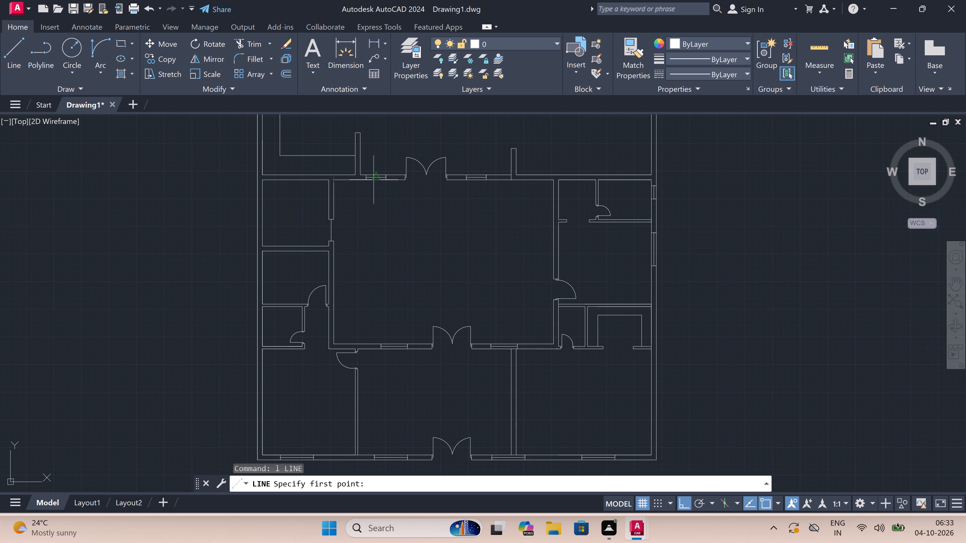
pyautogui.click(364, 182)
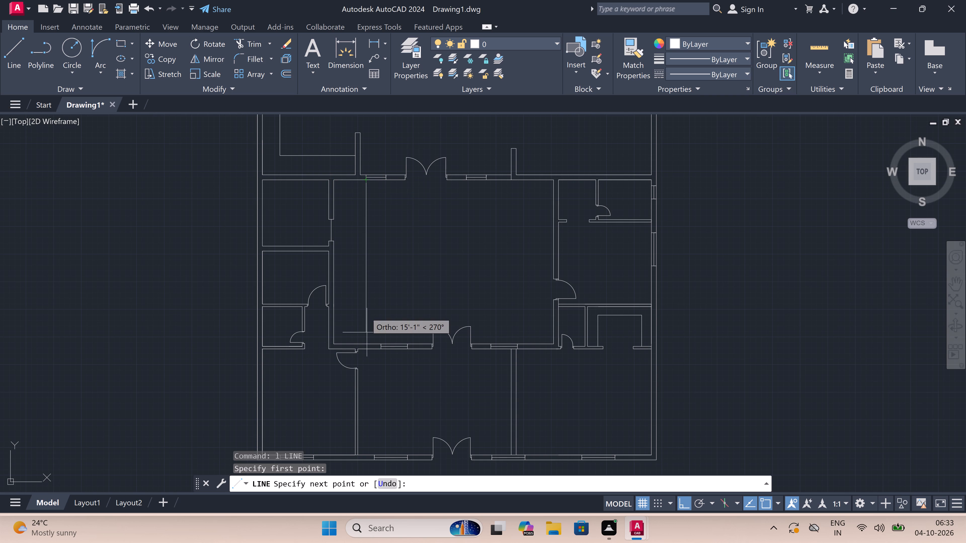
pyautogui.doubleClick(365, 462)
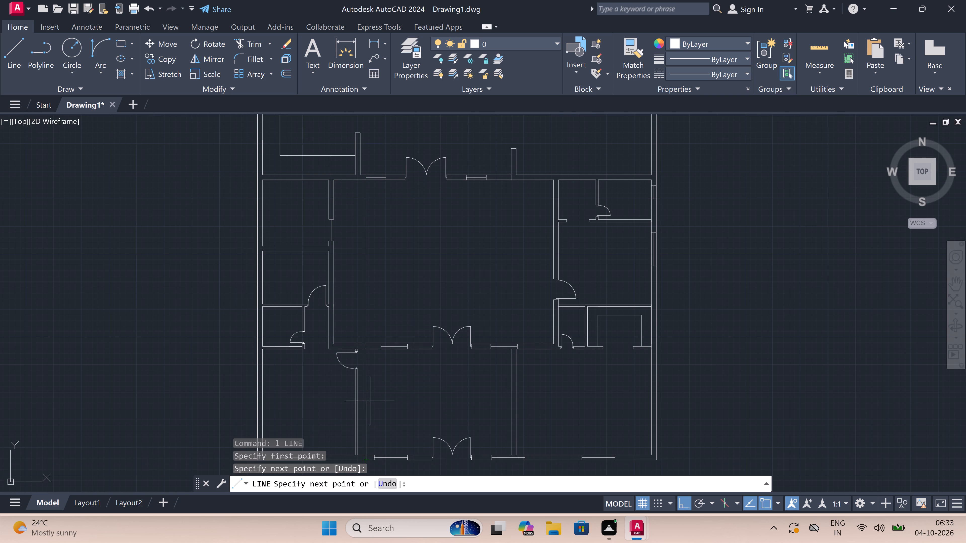
pyautogui.press('Escape')
# Draw a parallel vertical line from the east end of the same window south to the south exterior wall's outer face.
pyautogui.press('space')
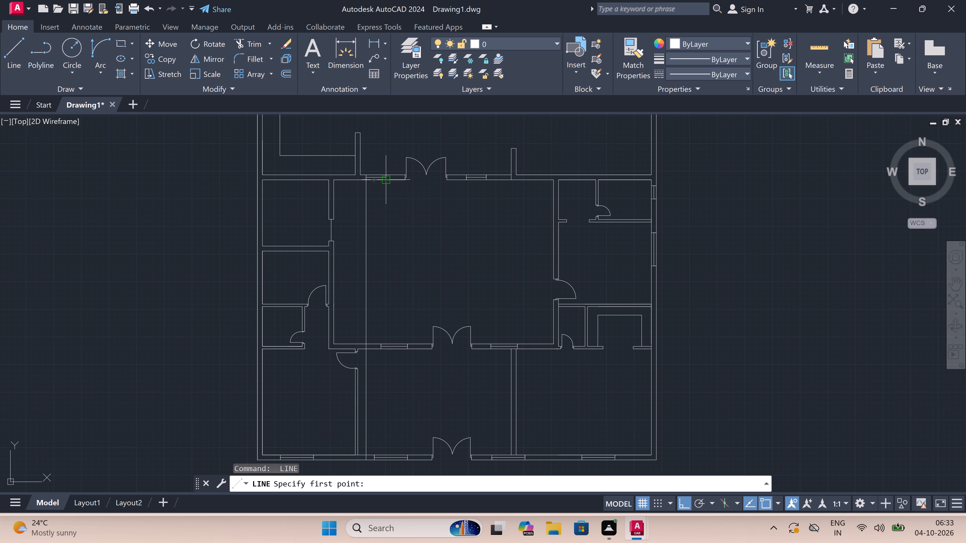
pyautogui.click(387, 182)
pyautogui.scroll(-2, 393, 334)
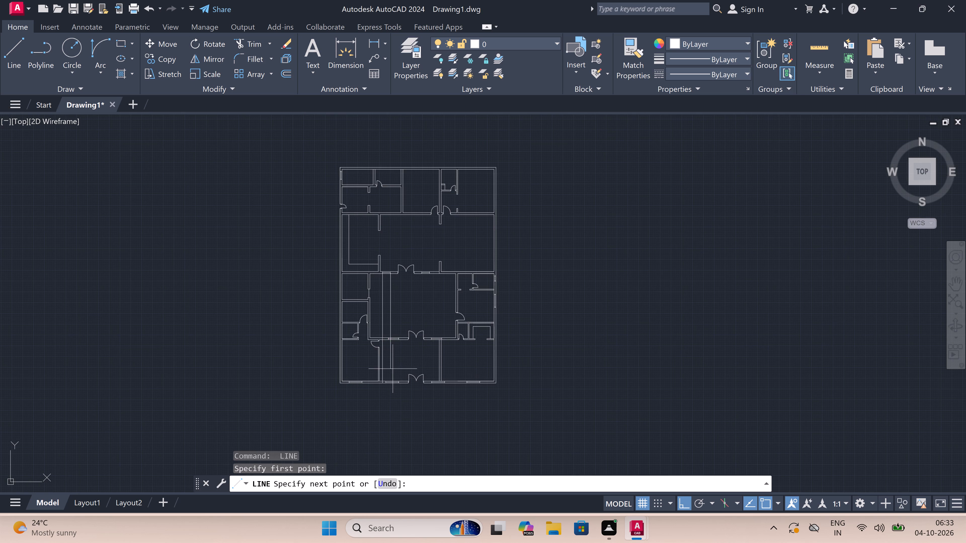
pyautogui.scroll(4, 390, 384)
pyautogui.click(388, 386)
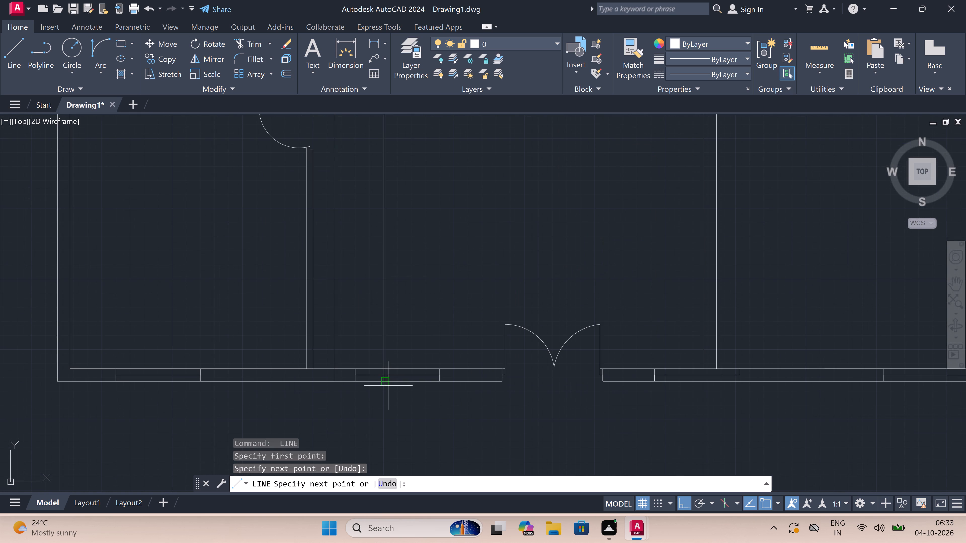
pyautogui.press('Escape')
# Delete the south exterior wall's window just west of the entrance double door, including its centre line and the closing lines at both ends.
pyautogui.scroll(3, 386, 390)
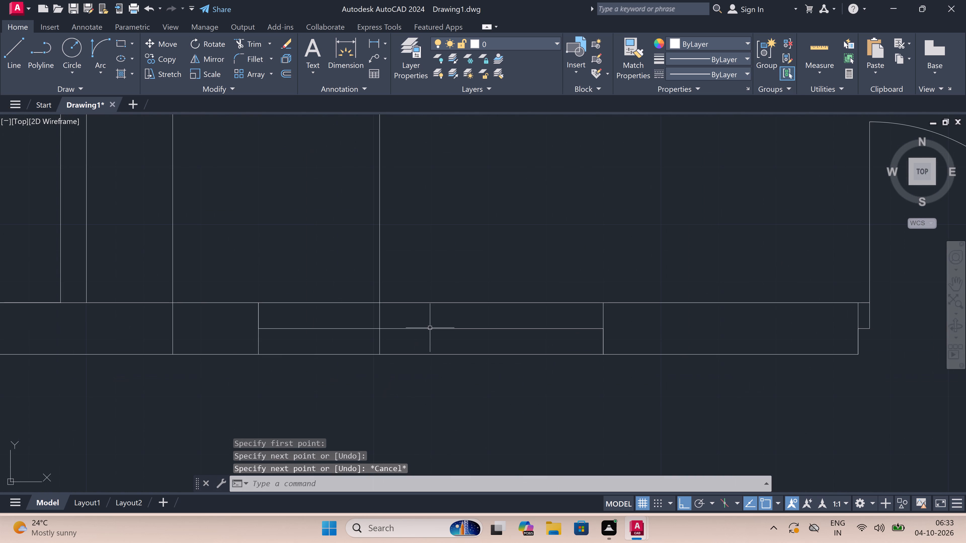
pyautogui.click(444, 318)
pyautogui.click(428, 341)
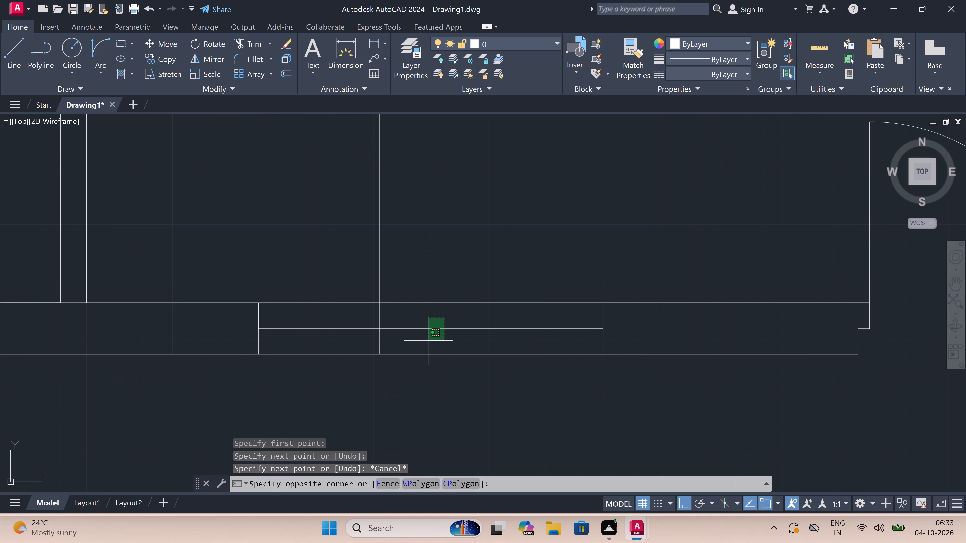
pyautogui.scroll(2, 580, 322)
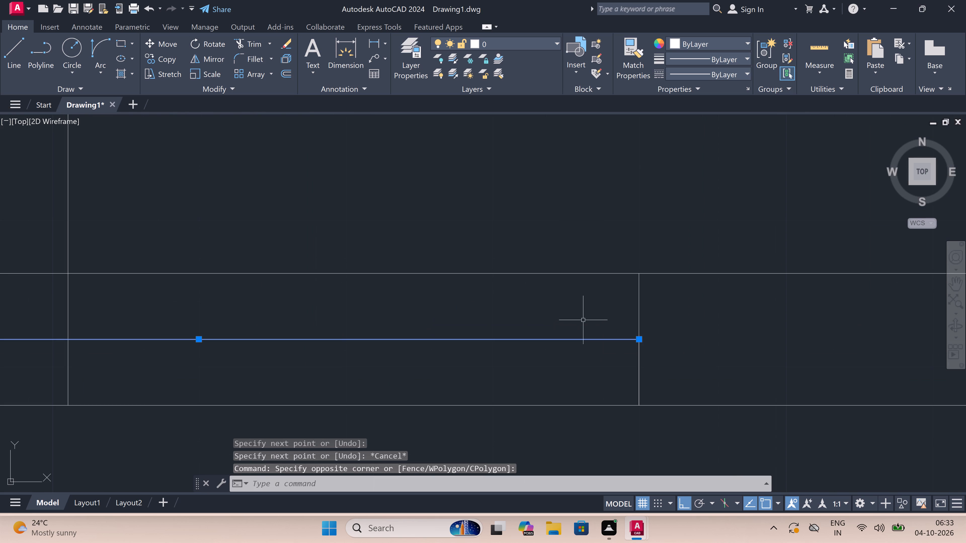
pyautogui.moveTo(669, 309); pyautogui.dragTo(669, 312)
pyautogui.click(566, 379)
pyautogui.scroll(-3, 566, 378)
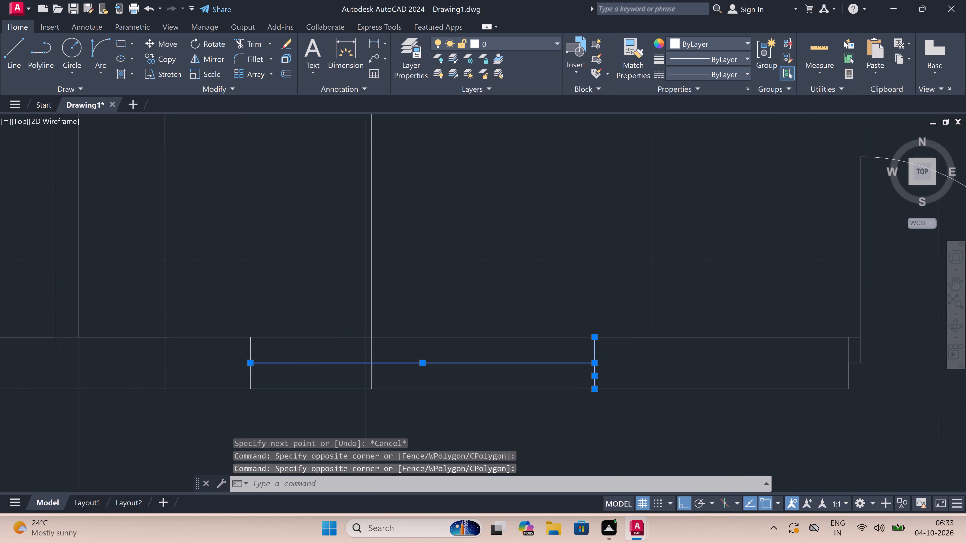
pyautogui.scroll(3, 309, 404)
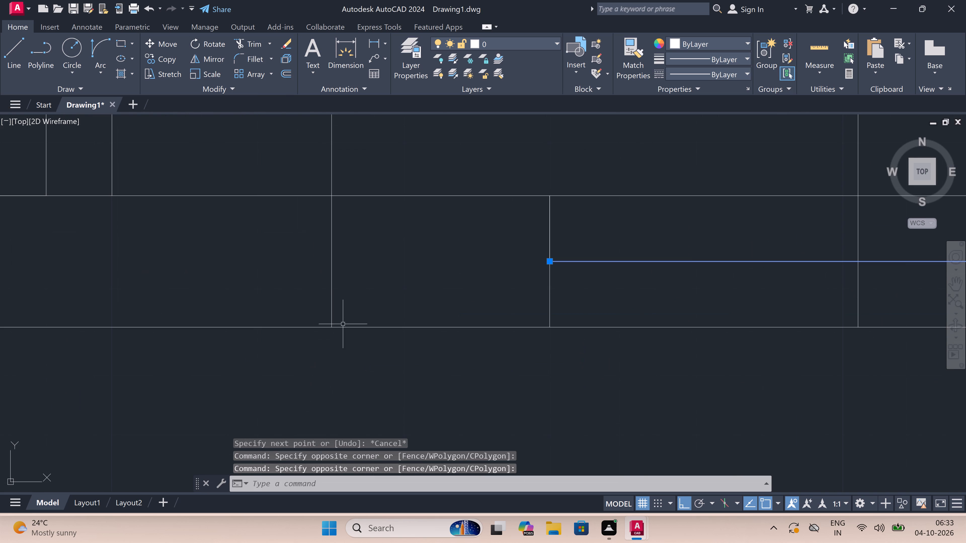
pyautogui.scroll(-3, 469, 253)
pyautogui.scroll(3, 494, 248)
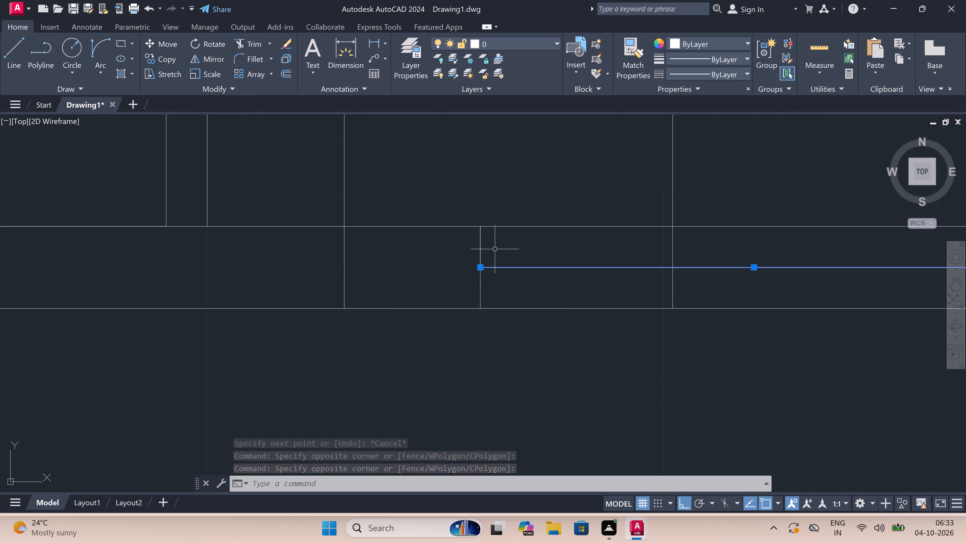
pyautogui.click(495, 250)
pyautogui.click(454, 296)
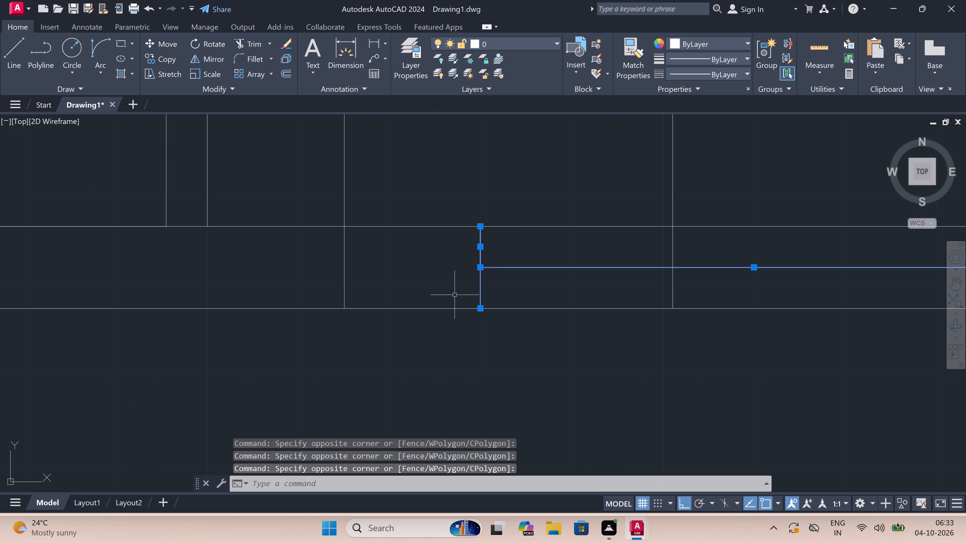
pyautogui.press('Delete')
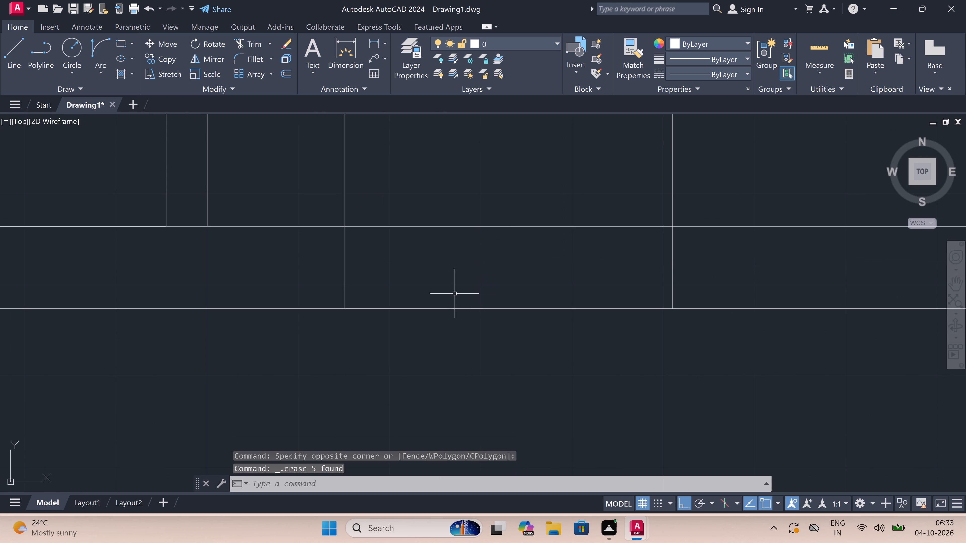
pyautogui.scroll(-8, 451, 295)
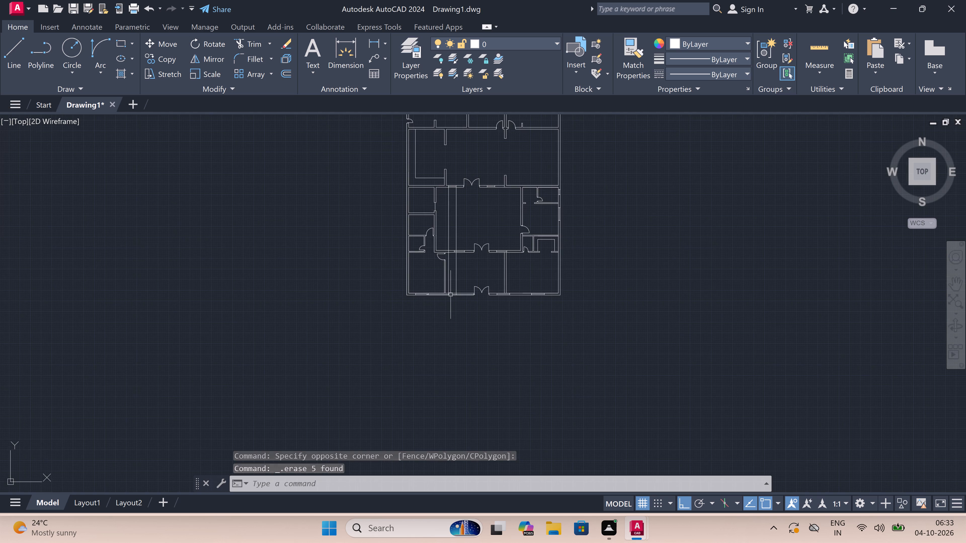
pyautogui.scroll(1, 451, 295)
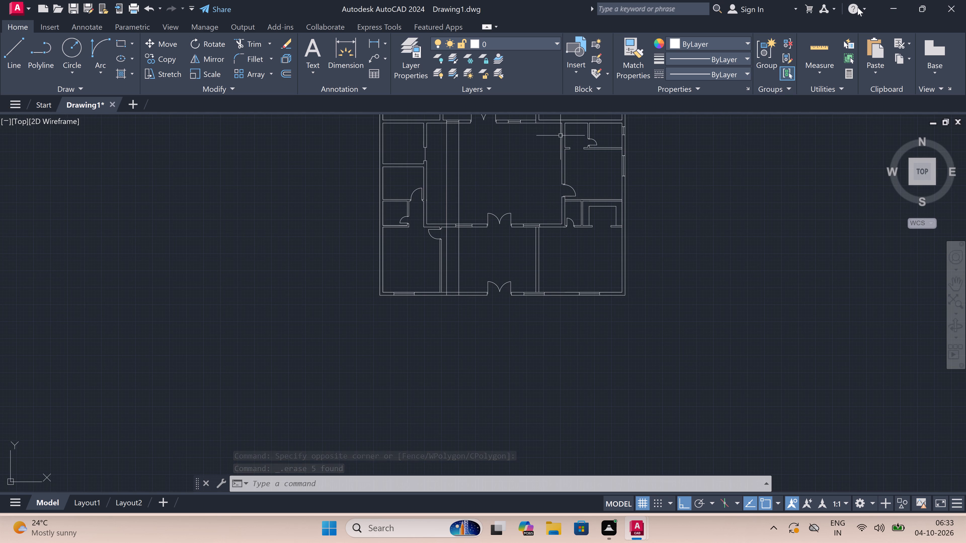
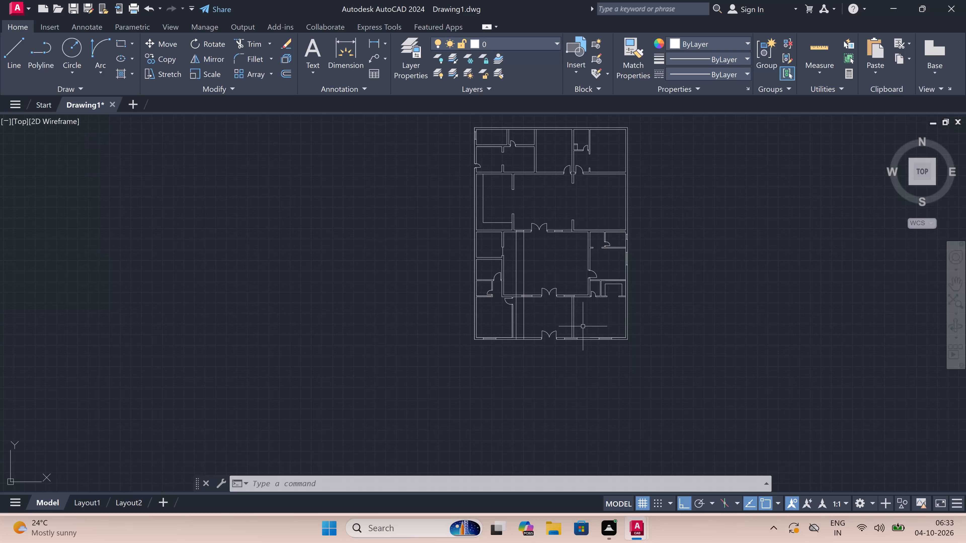
# Draw a vertical line from the east end of the hall's northeast window south to the south exterior wall's outer face.
pyautogui.press('l')
pyautogui.press('space')
pyautogui.scroll(3, 561, 248)
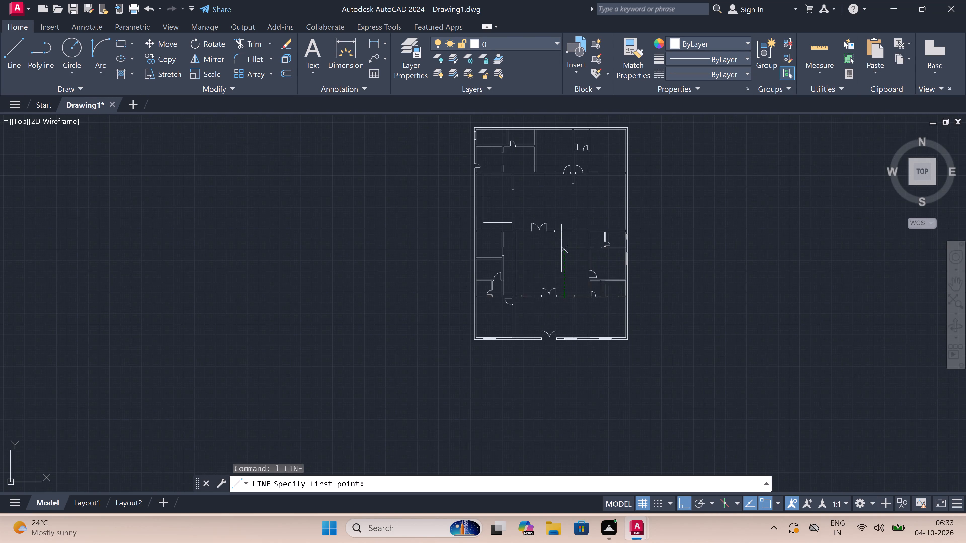
pyautogui.doubleClick(564, 182)
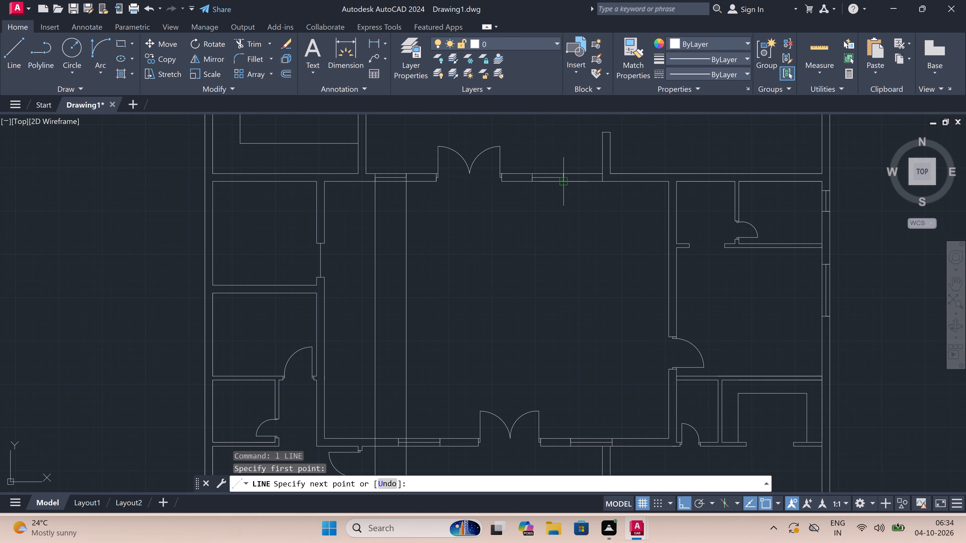
pyautogui.scroll(-3, 564, 299)
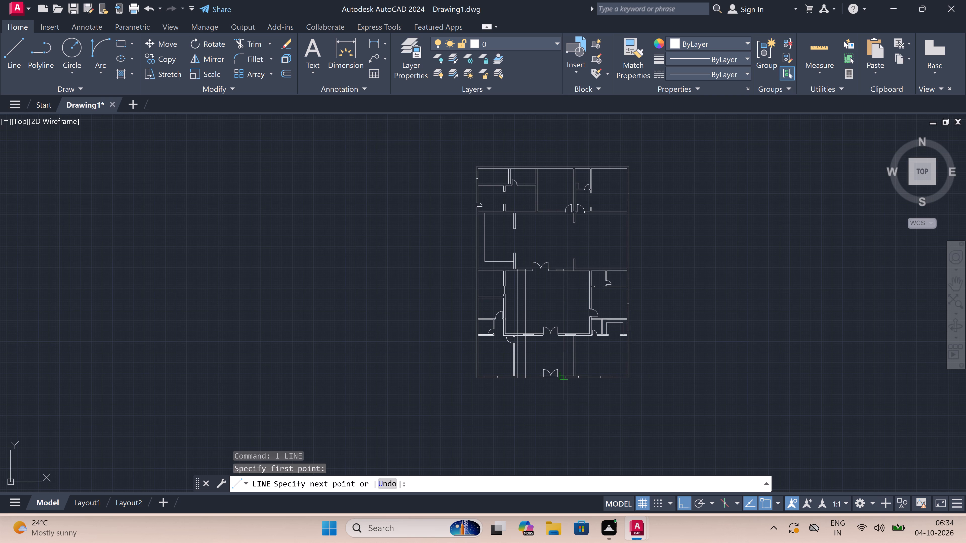
pyautogui.scroll(4, 565, 377)
pyautogui.scroll(-2, 565, 377)
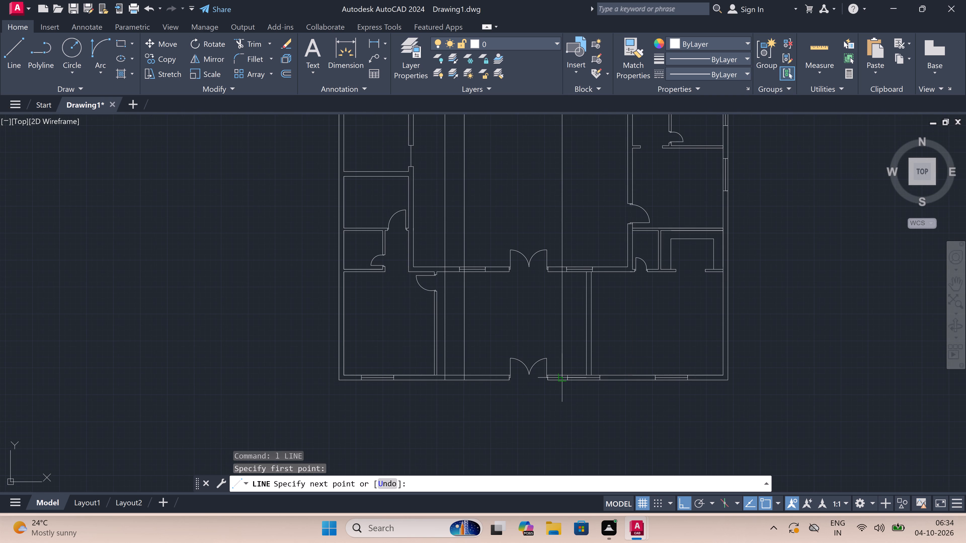
pyautogui.scroll(-1, 565, 377)
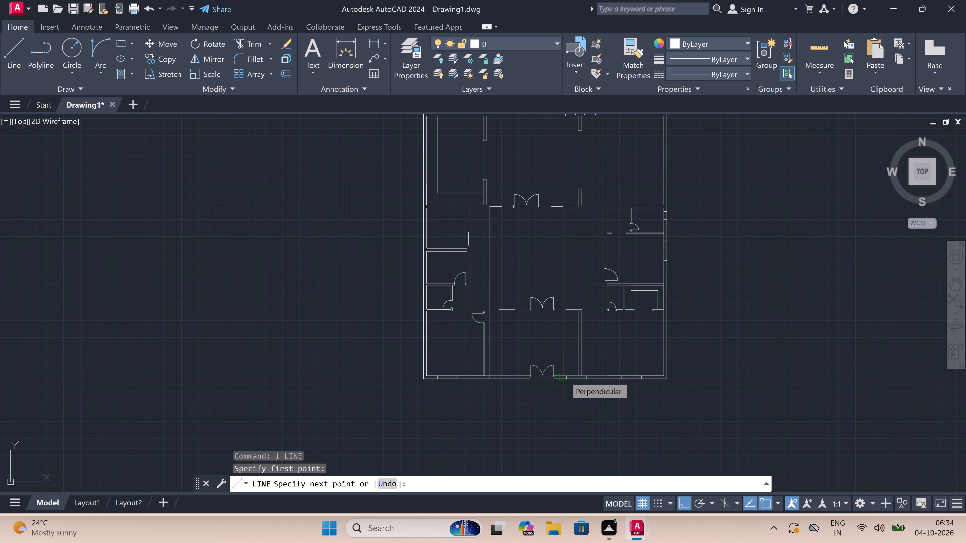
pyautogui.scroll(4, 564, 379)
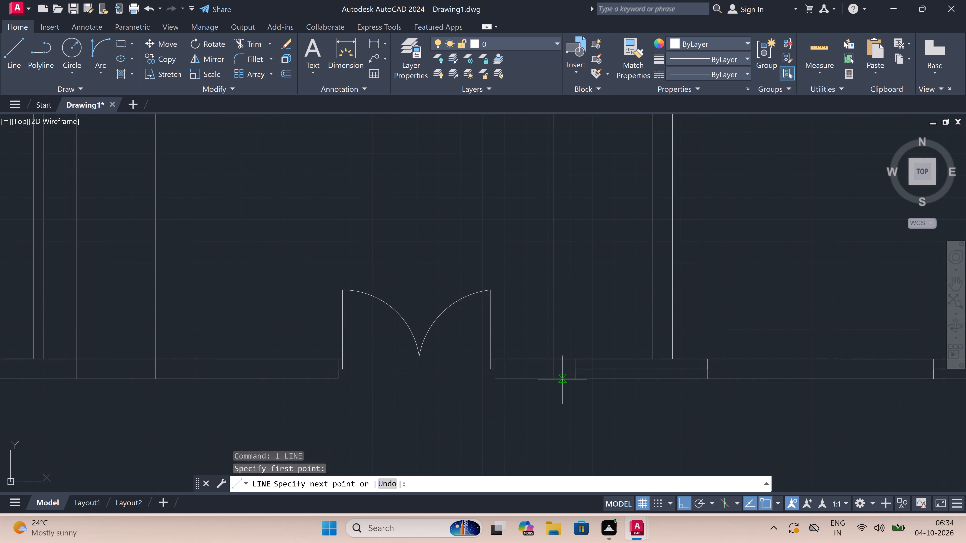
pyautogui.click(556, 380)
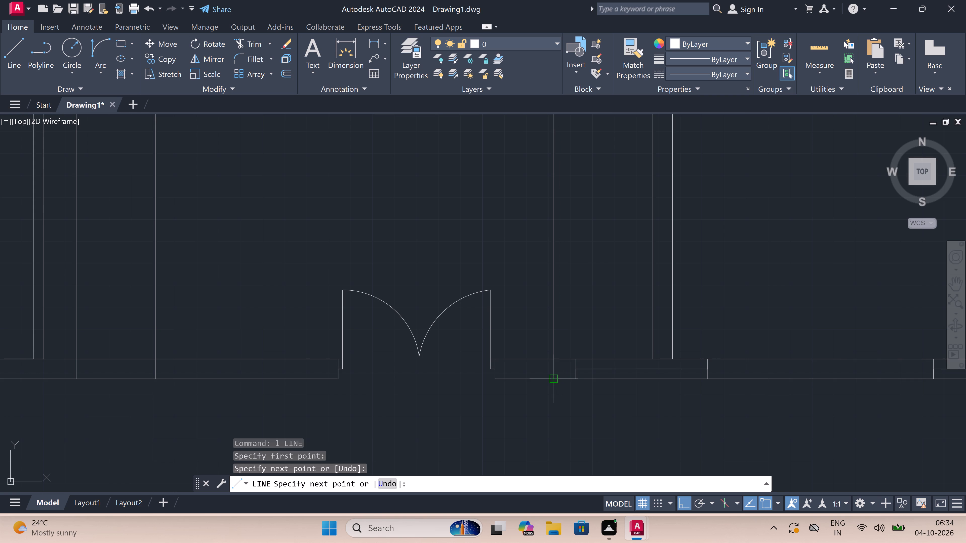
pyautogui.press('Escape')
# Draw a parallel vertical line from the west end of the same window south to just beyond the south exterior wall.
pyautogui.press('space')
pyautogui.scroll(-4, 556, 380)
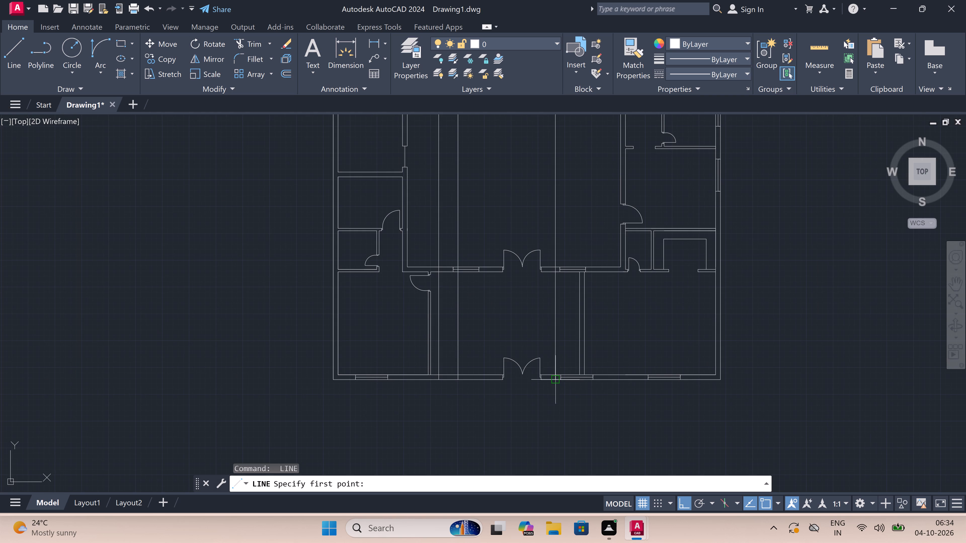
pyautogui.scroll(-3, 535, 225)
pyautogui.scroll(2, 527, 198)
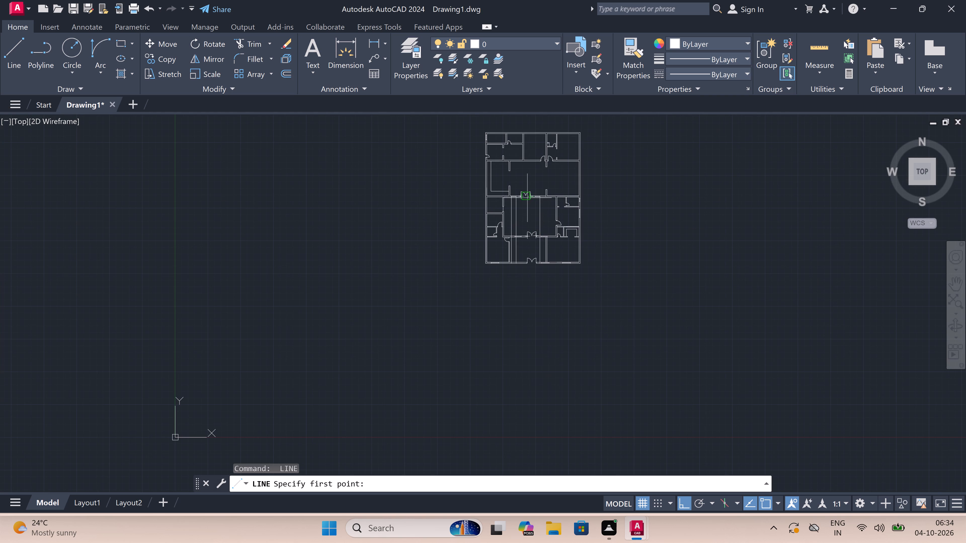
pyautogui.scroll(5, 527, 198)
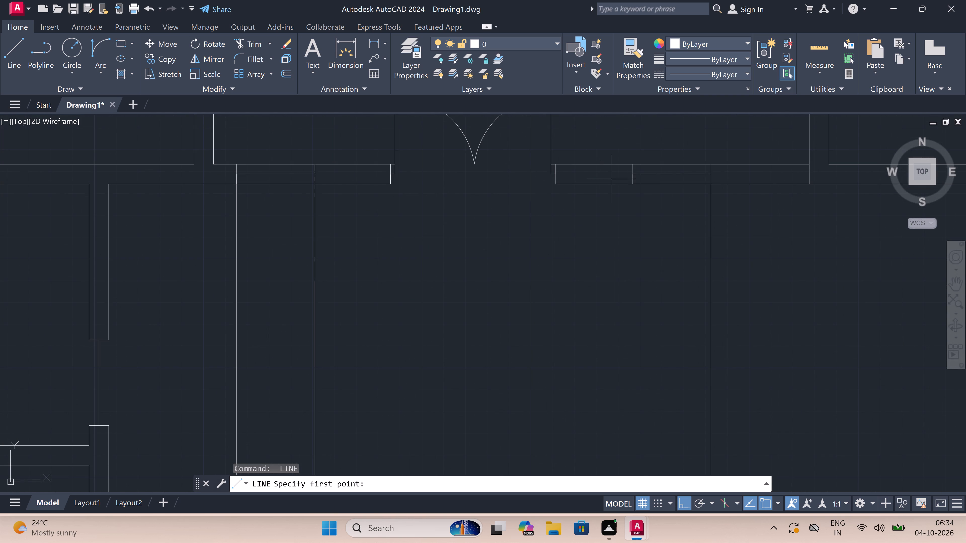
pyautogui.click(633, 187)
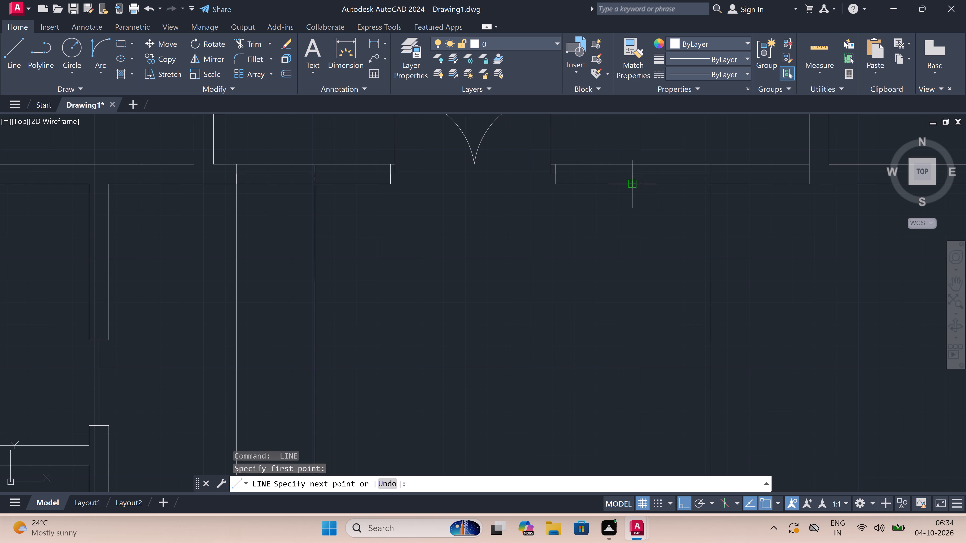
pyautogui.scroll(-4, 633, 188)
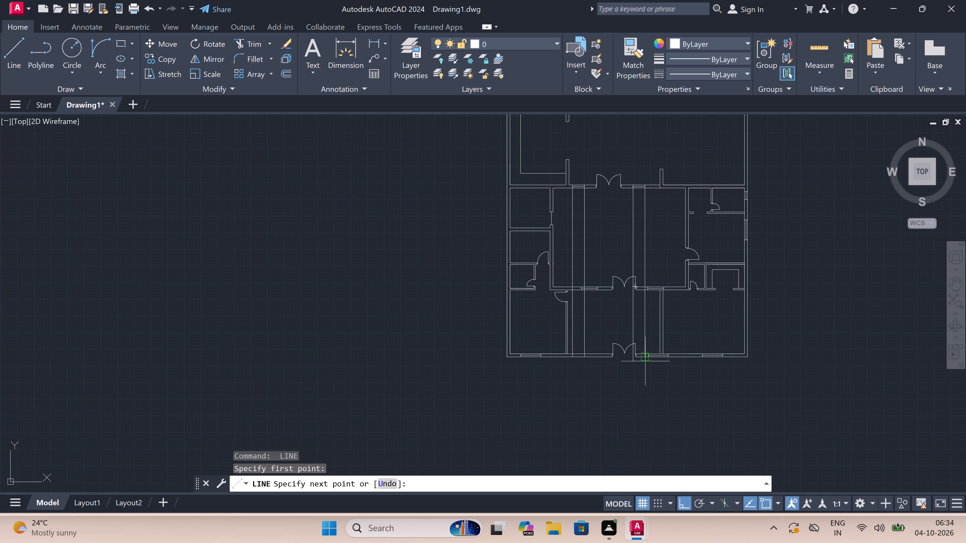
pyautogui.scroll(2, 633, 360)
pyautogui.click(635, 372)
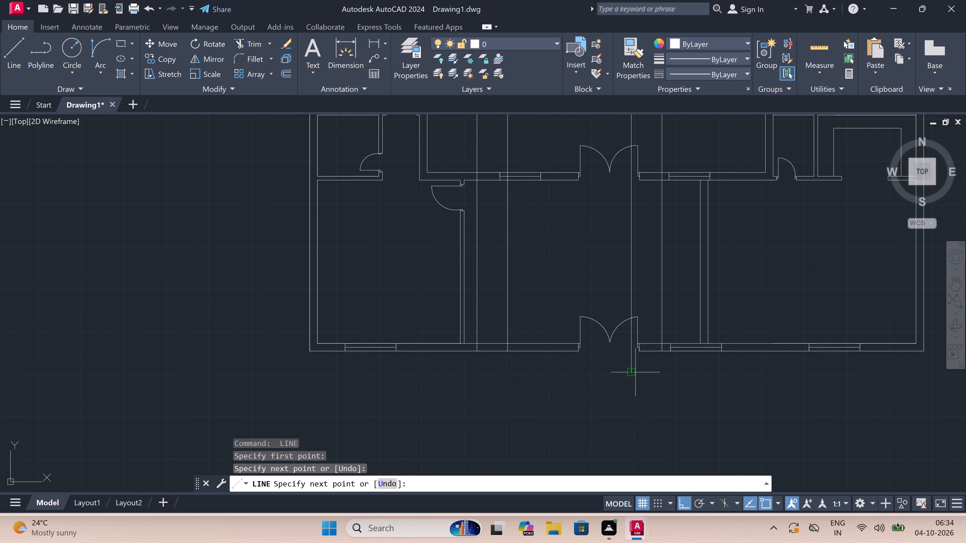
pyautogui.press('Escape')
# Delete the south entrance double door's two swing arcs, its east leaf line and the short jamb lines on both sides.
pyautogui.scroll(3, 631, 365)
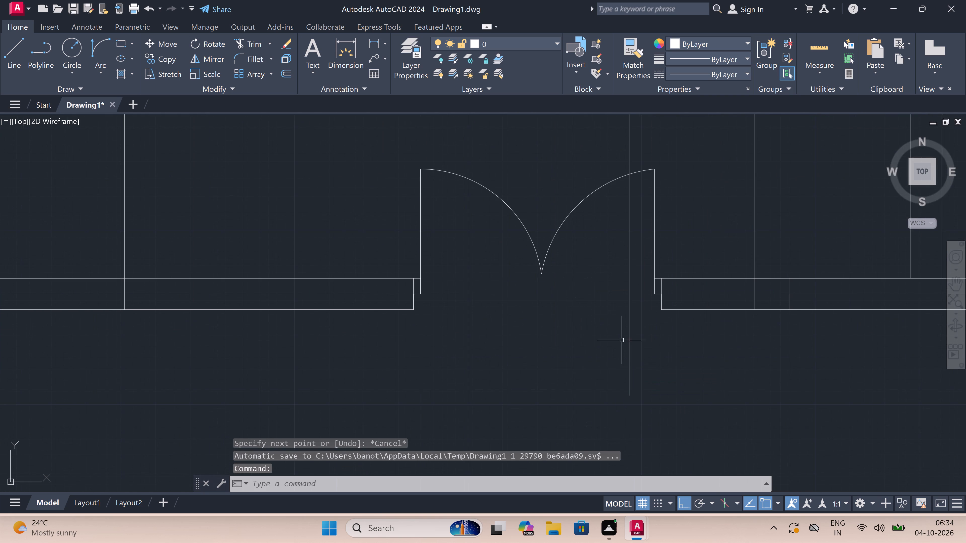
pyautogui.scroll(-4, 617, 305)
pyautogui.scroll(4, 618, 259)
pyautogui.scroll(-2, 622, 266)
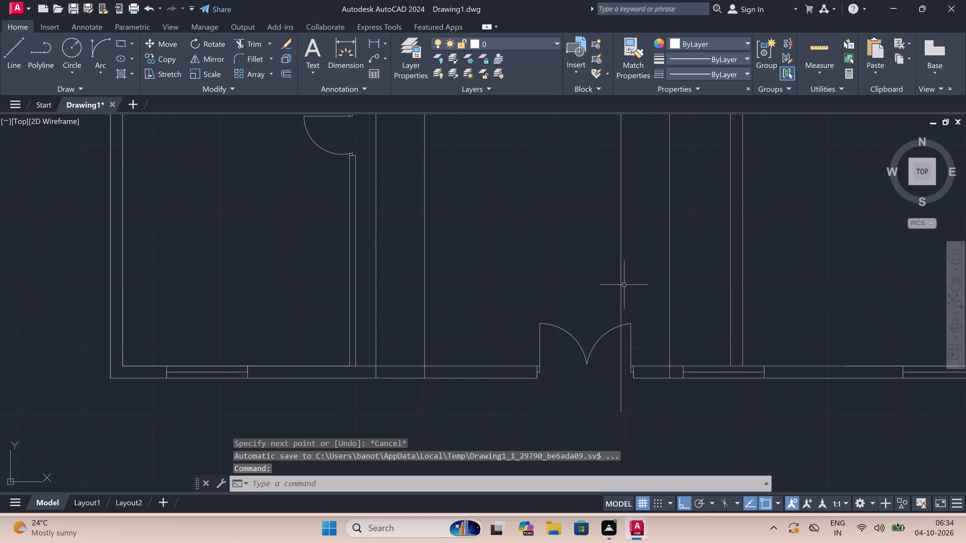
pyautogui.scroll(3, 623, 352)
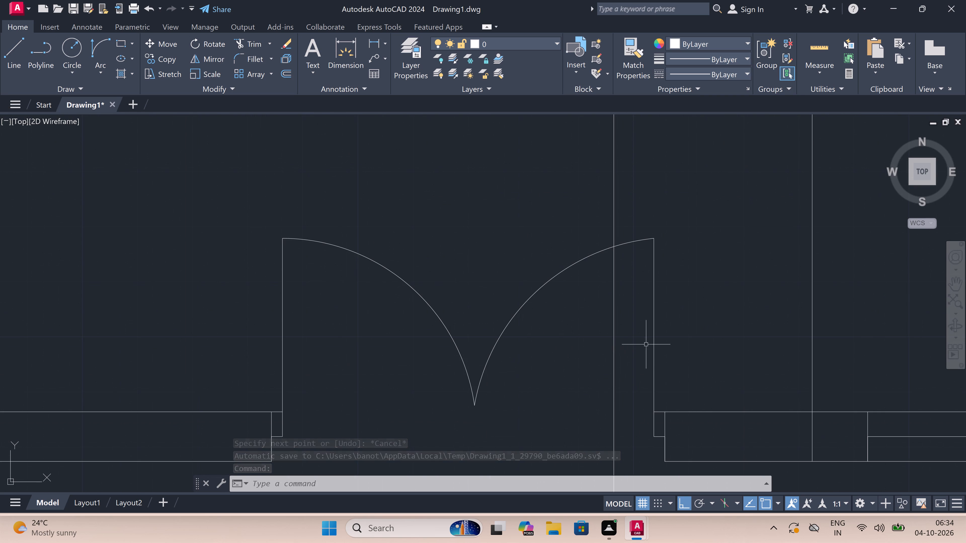
pyautogui.moveTo(664, 332); pyautogui.dragTo(664, 336)
pyautogui.click(629, 363)
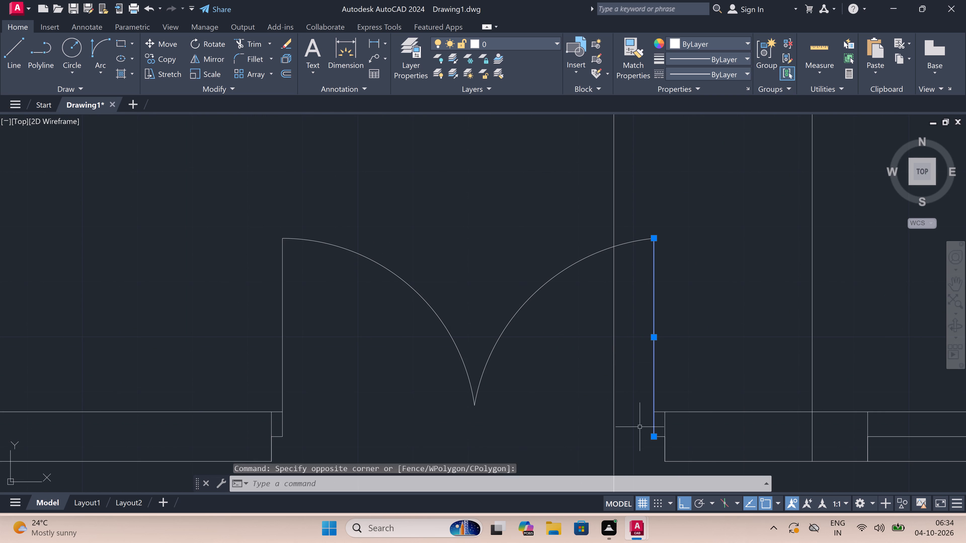
pyautogui.scroll(3, 650, 438)
pyautogui.click(677, 424)
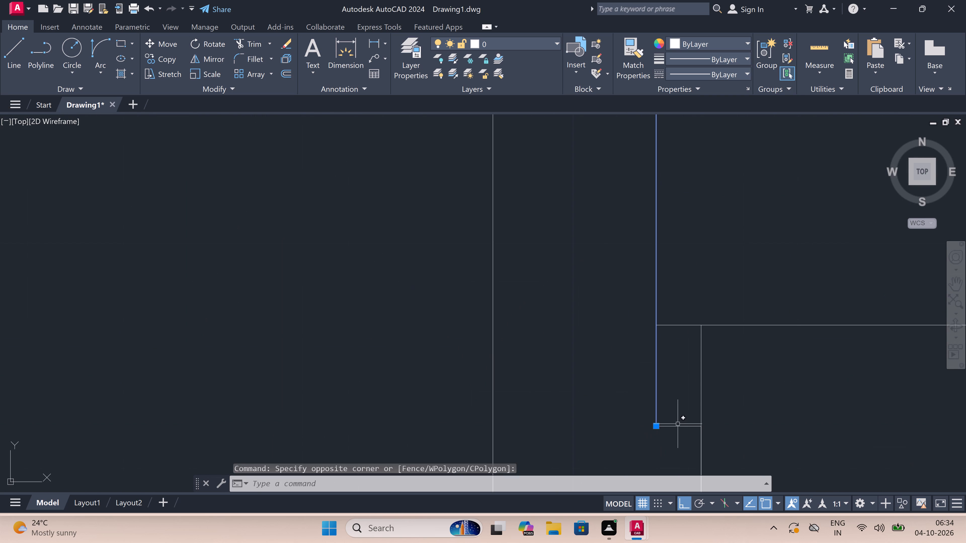
pyautogui.click(674, 427)
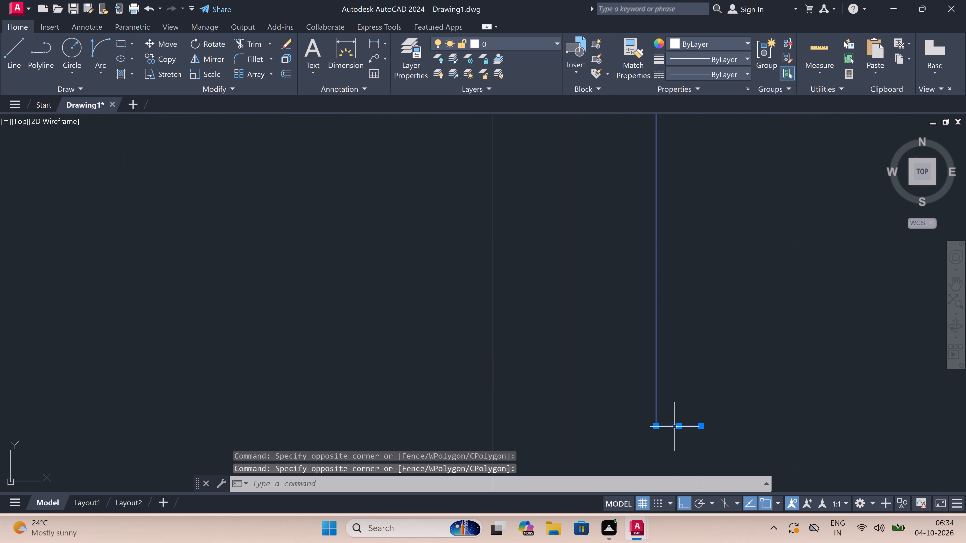
pyautogui.scroll(-4, 662, 424)
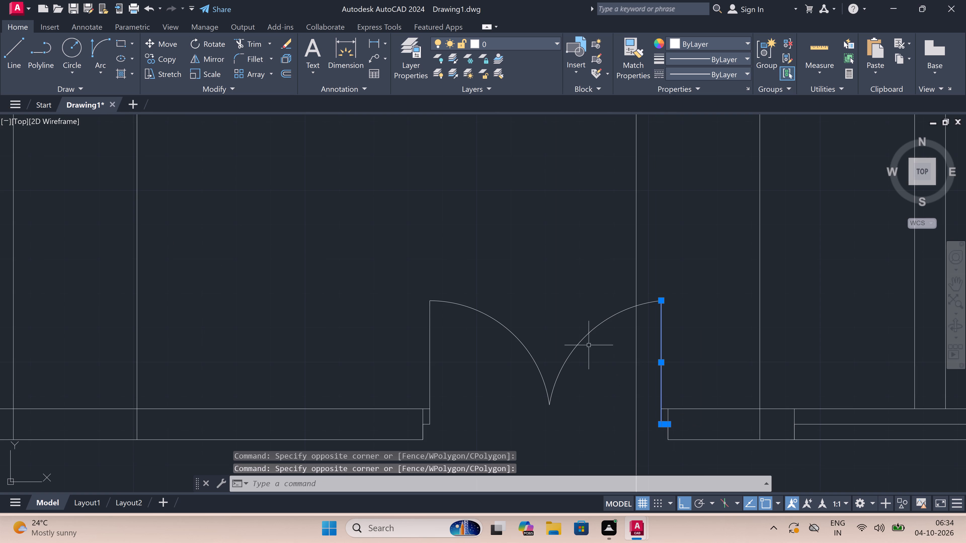
pyautogui.click(594, 329)
pyautogui.moveTo(530, 333); pyautogui.dragTo(528, 336)
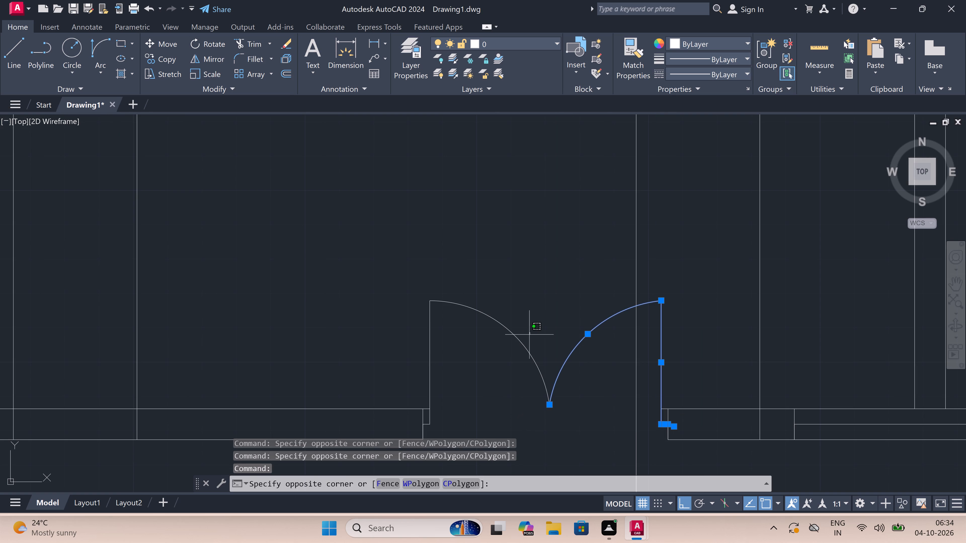
pyautogui.click(502, 371)
pyautogui.scroll(-2, 503, 367)
pyautogui.scroll(3, 463, 398)
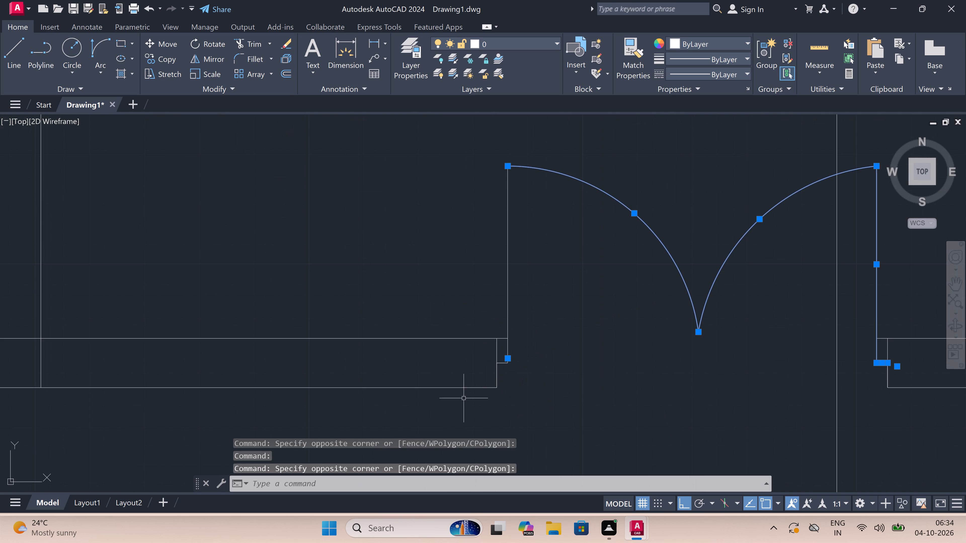
pyautogui.scroll(3, 501, 363)
pyautogui.click(503, 365)
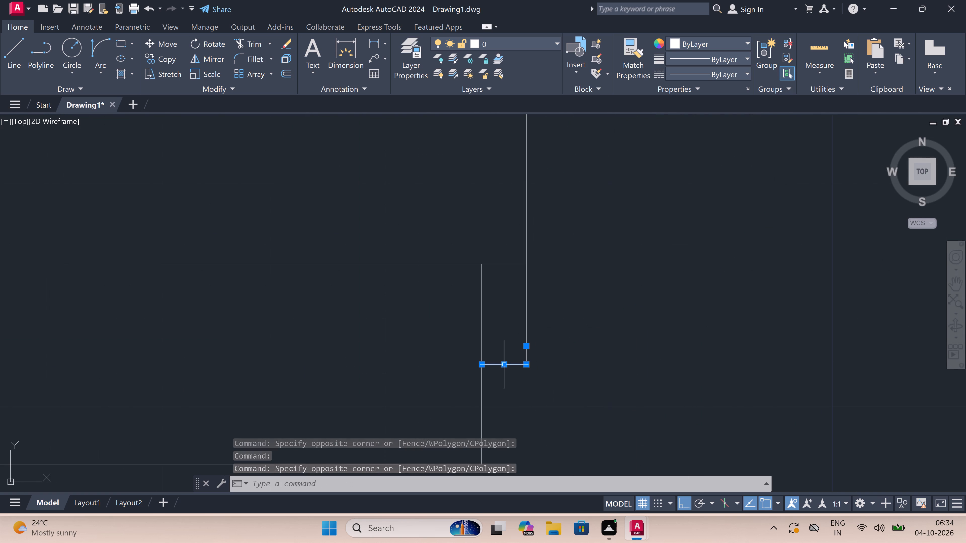
pyautogui.press('Delete')
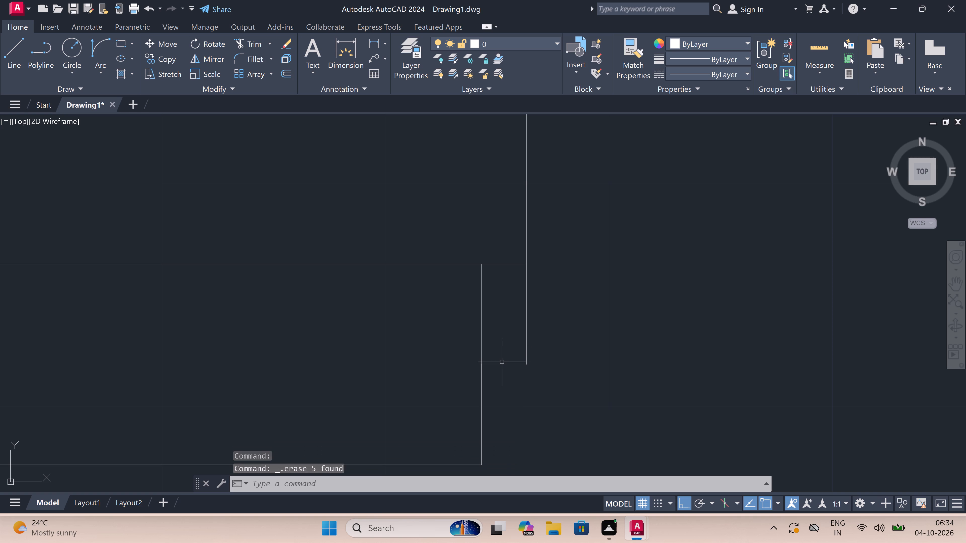
# Trim away the leftover west door leaf line and the inner wall-face stub at the west side of the entrance opening.
pyautogui.write('tr')
pyautogui.press('space')
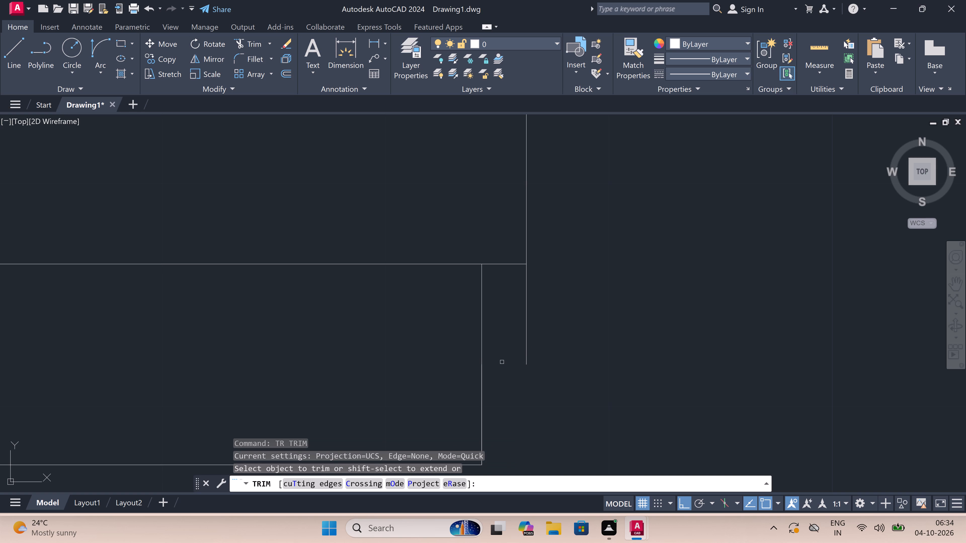
pyautogui.click(502, 361)
pyautogui.tripleClick(505, 345)
pyautogui.tripleClick(546, 300)
pyautogui.scroll(-4, 541, 303)
pyautogui.click(563, 248)
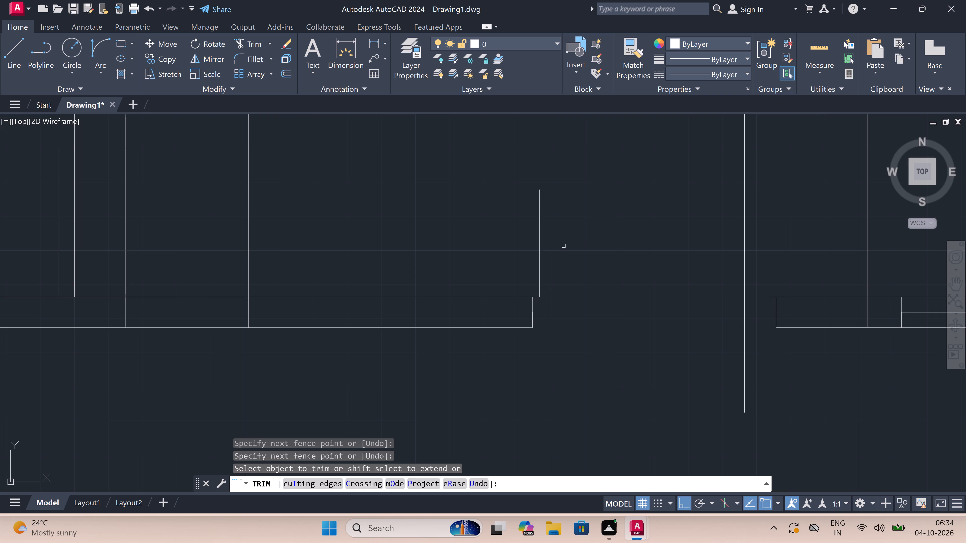
pyautogui.click(561, 243)
pyautogui.doubleClick(487, 254)
pyautogui.scroll(-2, 490, 252)
pyautogui.scroll(3, 509, 266)
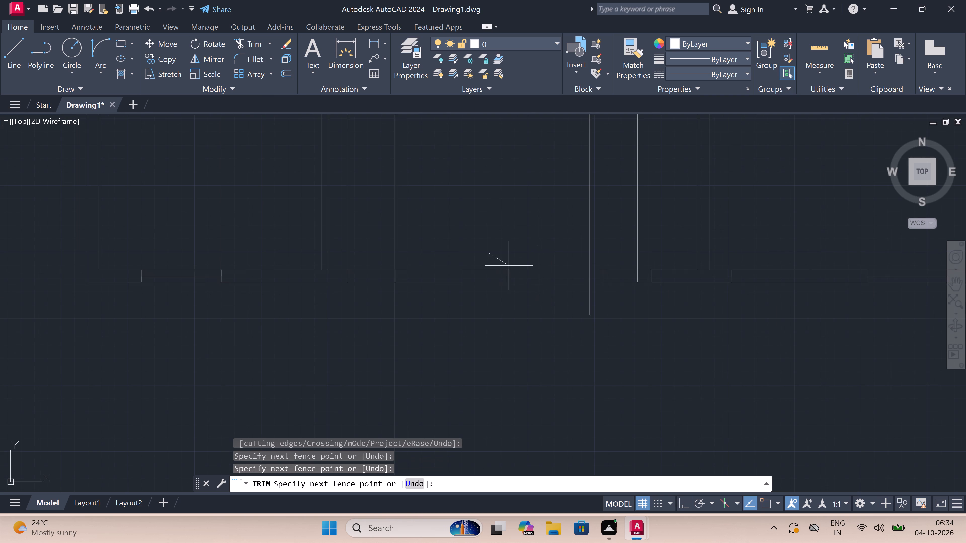
pyautogui.scroll(1, 509, 266)
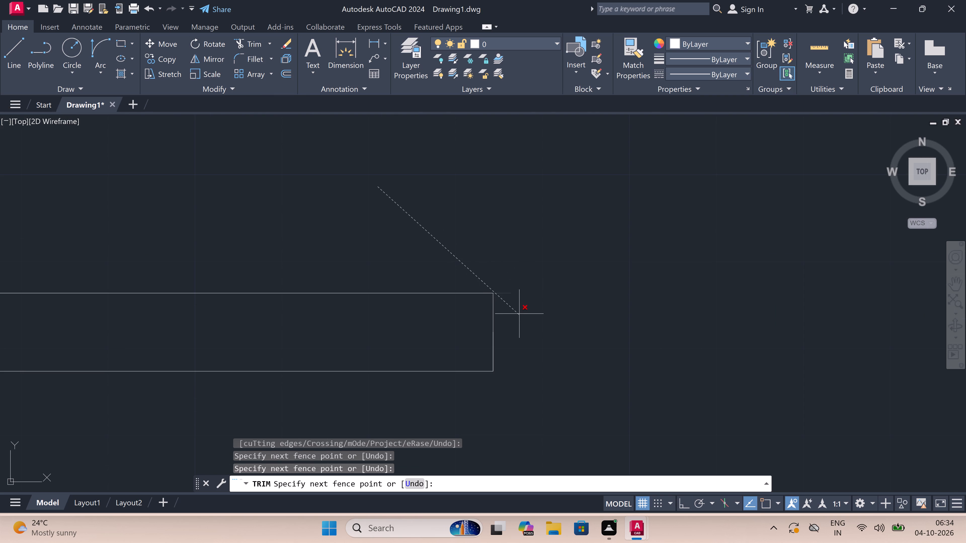
pyautogui.click(520, 310)
# Trim away the wall closing lines on both sides of the south entrance opening.
pyautogui.scroll(-2, 446, 335)
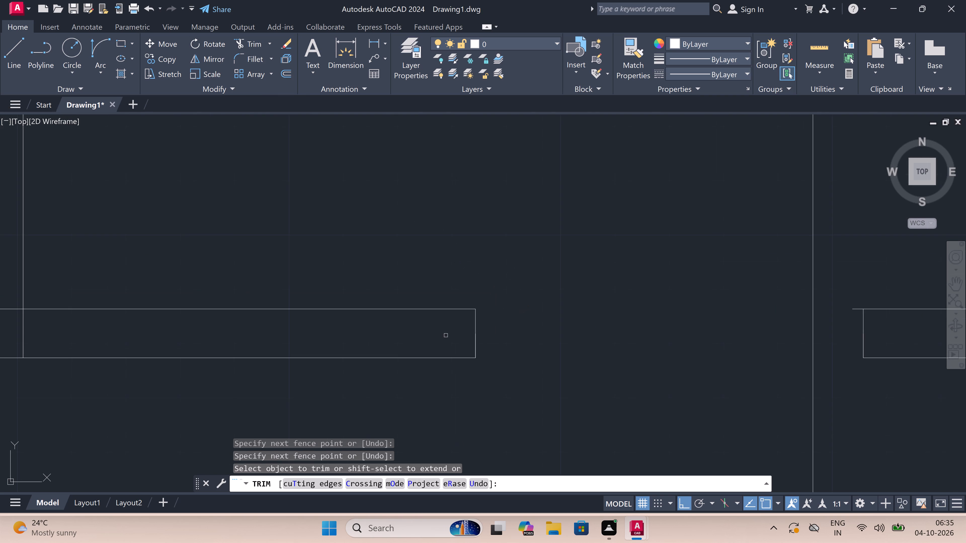
pyautogui.click(449, 333)
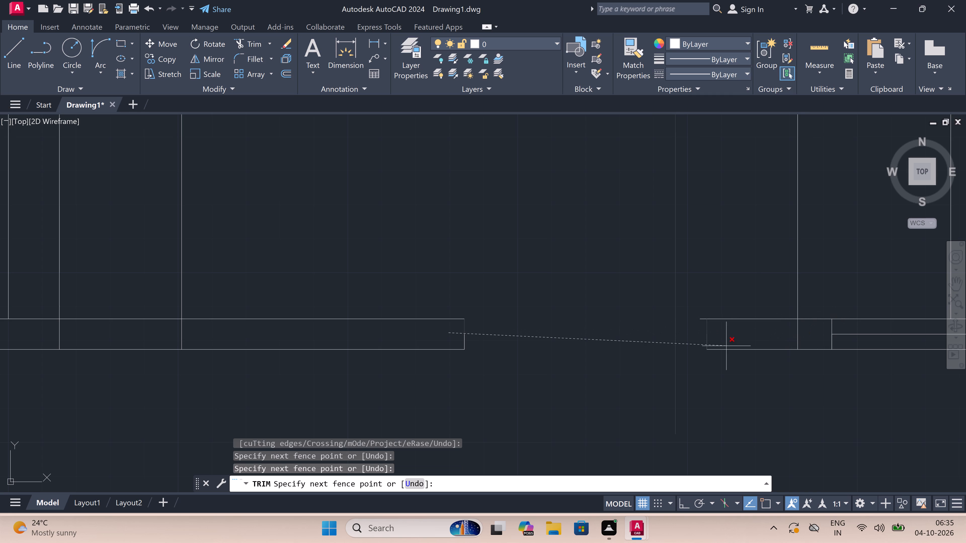
pyautogui.click(624, 373)
pyautogui.click(712, 339)
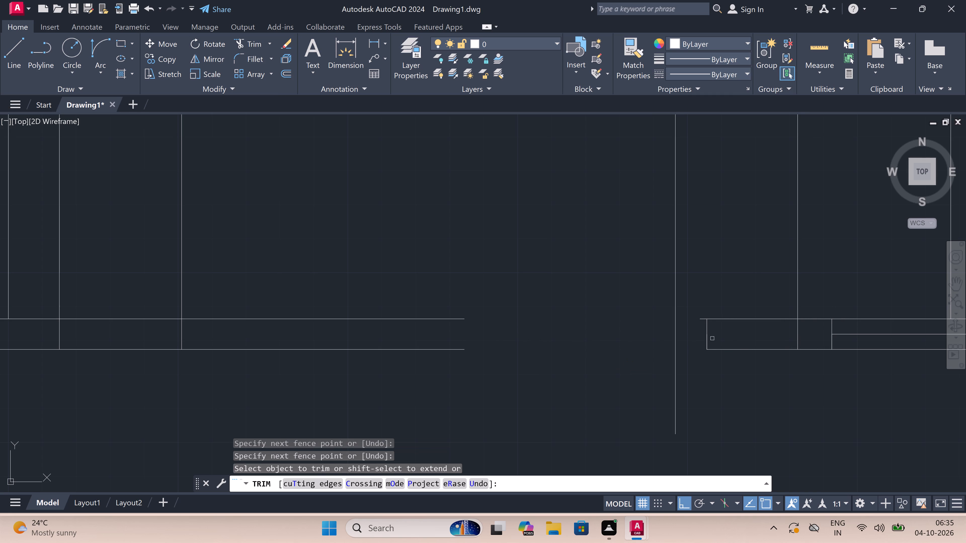
pyautogui.click(684, 338)
pyautogui.scroll(-5, 532, 367)
pyautogui.scroll(3, 554, 362)
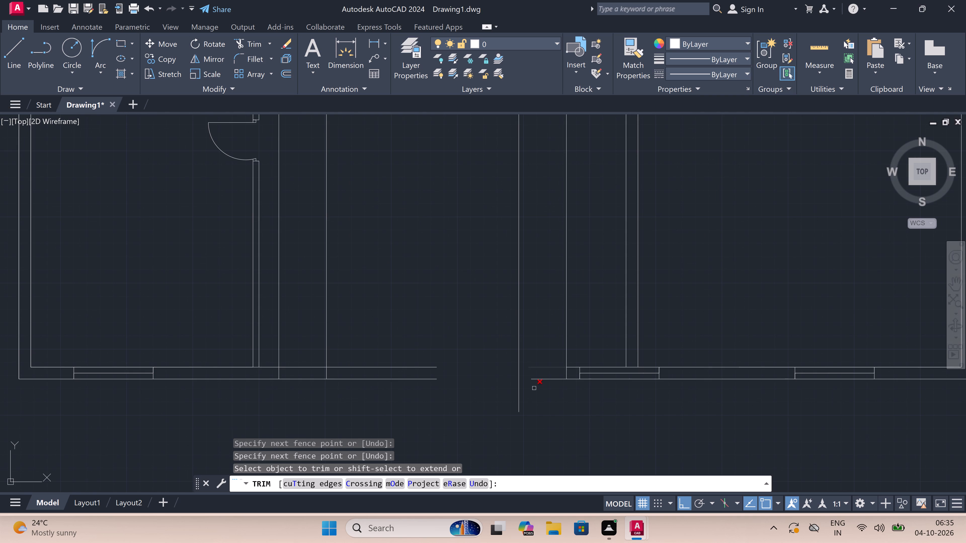
pyautogui.scroll(1, 529, 413)
pyautogui.press('Escape')
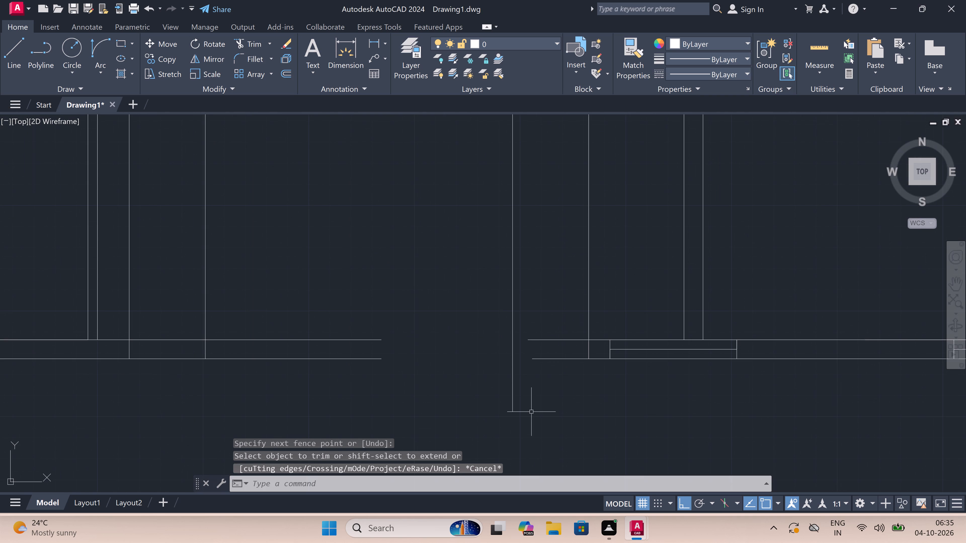
# Extend the south exterior wall's two face lines westward across the removed entrance's opening to close the gap.
pyautogui.press('e')
pyautogui.press('x')
pyautogui.press('space')
pyautogui.moveTo(542, 319); pyautogui.dragTo(540, 318)
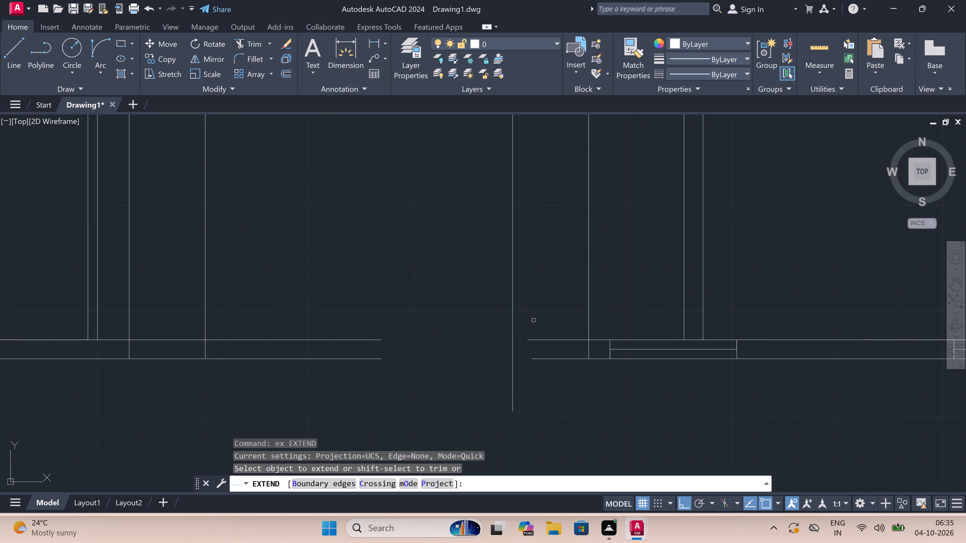
pyautogui.moveTo(540, 318); pyautogui.dragTo(542, 322)
pyautogui.click(546, 418)
pyautogui.click(530, 324)
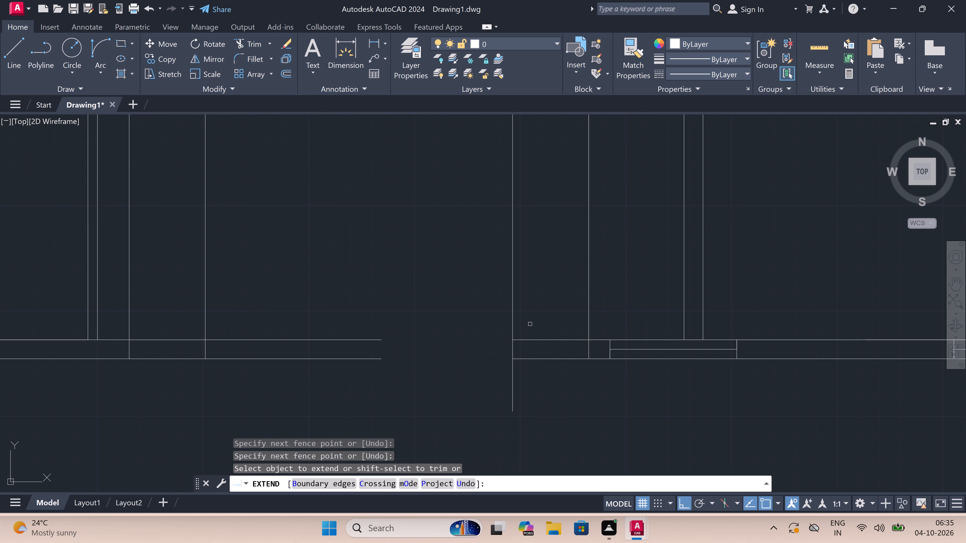
pyautogui.click(535, 423)
pyautogui.press('Escape')
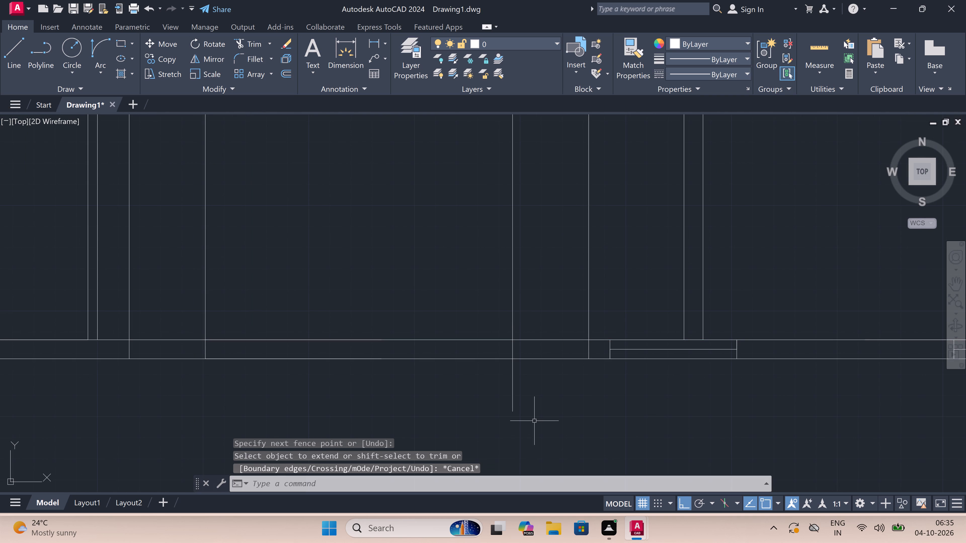
# Trim off the vertical guide line's tail that projects south of the exterior wall.
pyautogui.press('t')
pyautogui.press('r')
pyautogui.press('space')
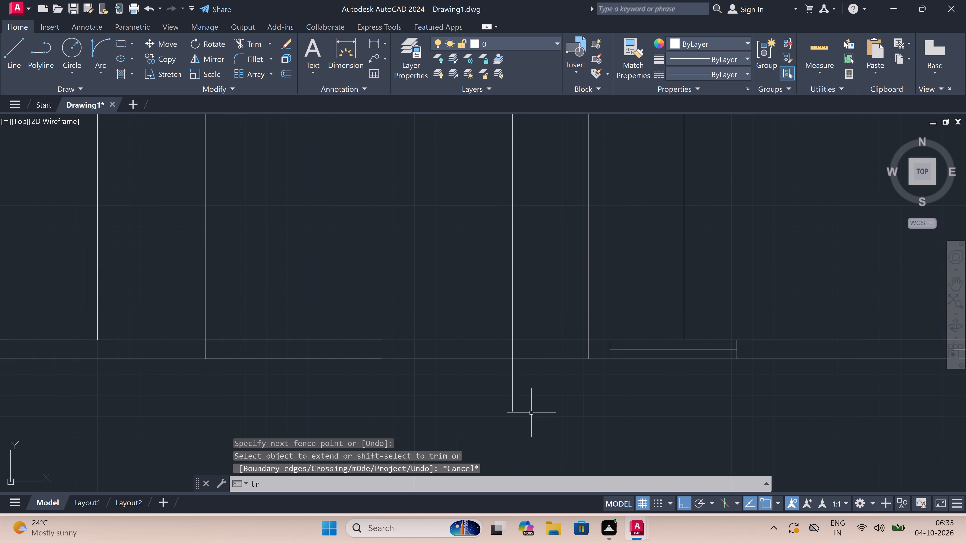
pyautogui.click(524, 403)
pyautogui.tripleClick(473, 414)
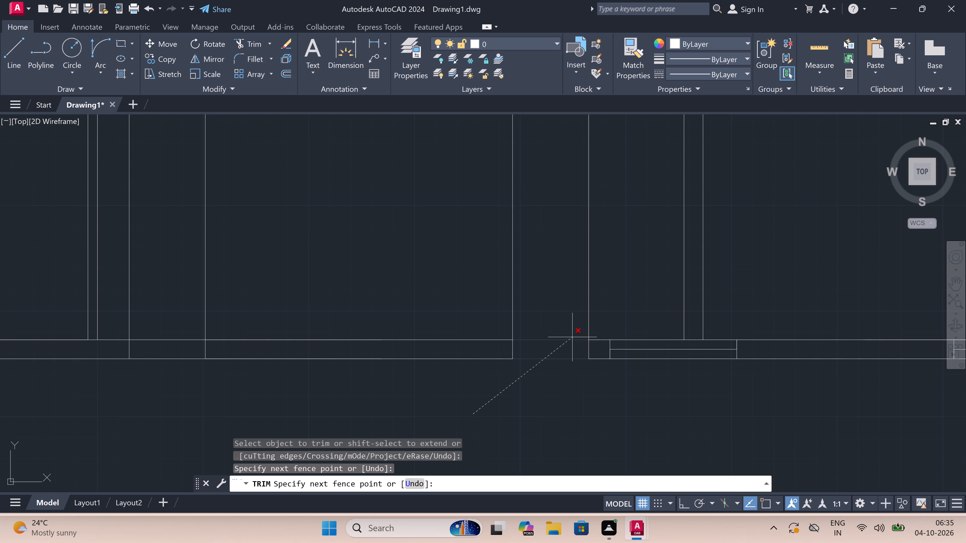
pyautogui.click(553, 402)
pyautogui.scroll(2, 559, 332)
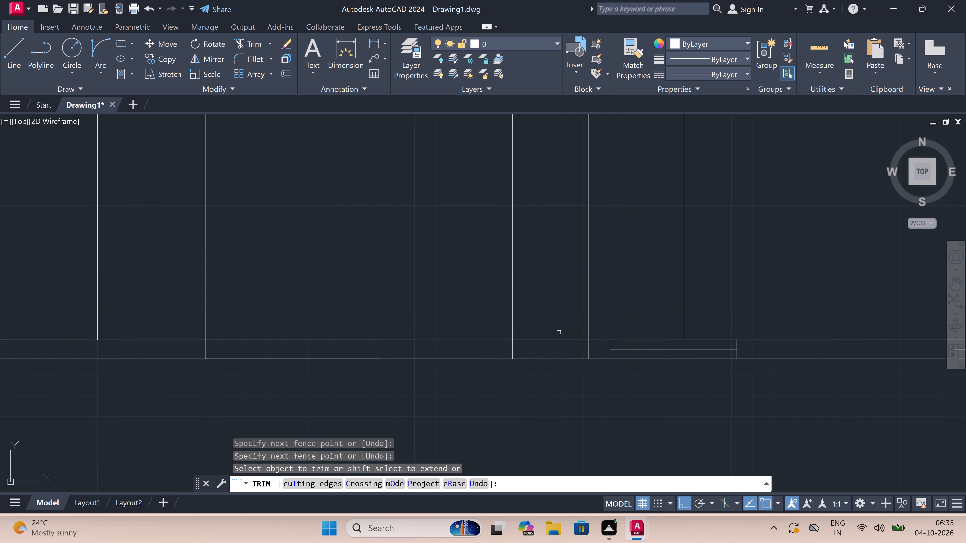
pyautogui.scroll(-7, 541, 347)
pyautogui.scroll(2, 541, 347)
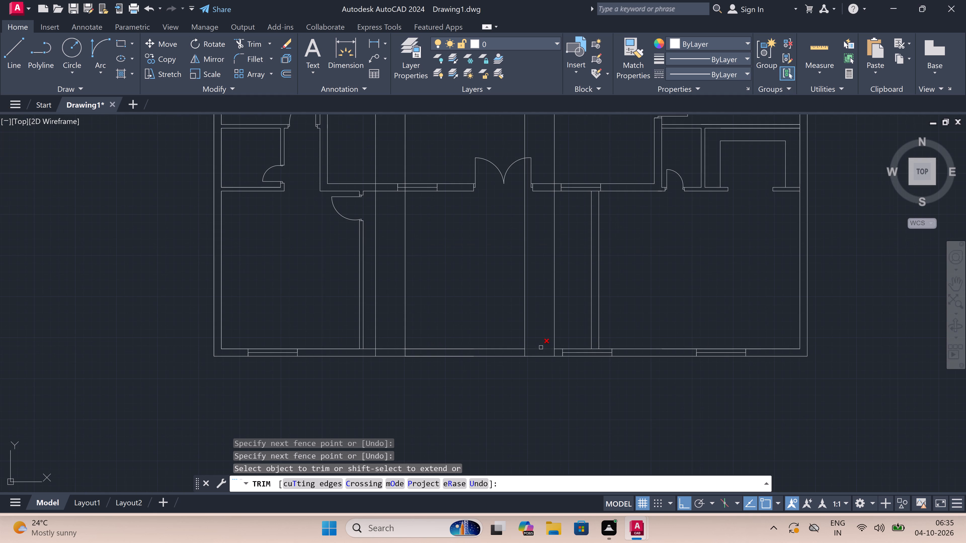
pyautogui.scroll(-3, 541, 347)
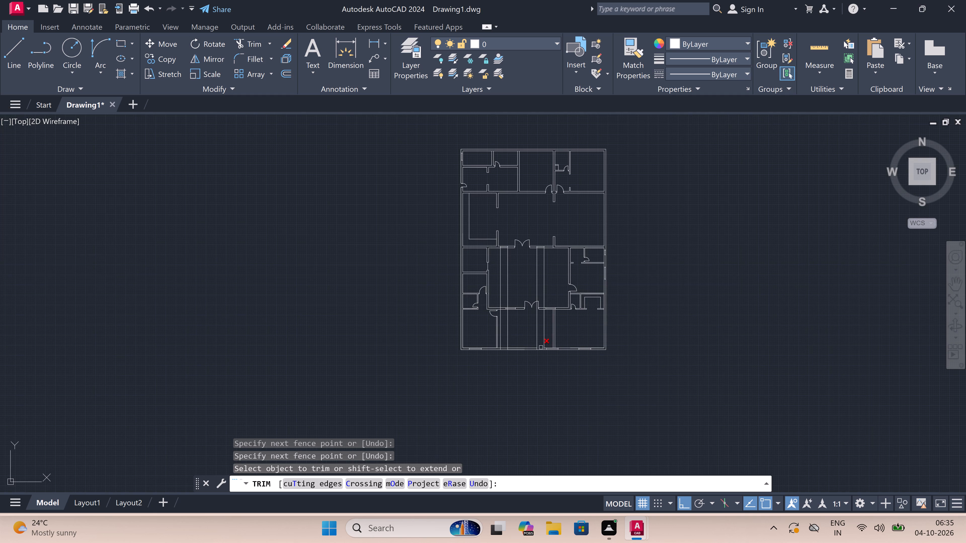
pyautogui.press('Escape')
# Delete the two swing arcs and both leaf lines of the double door in the central hall's south wall.
pyautogui.scroll(3, 540, 321)
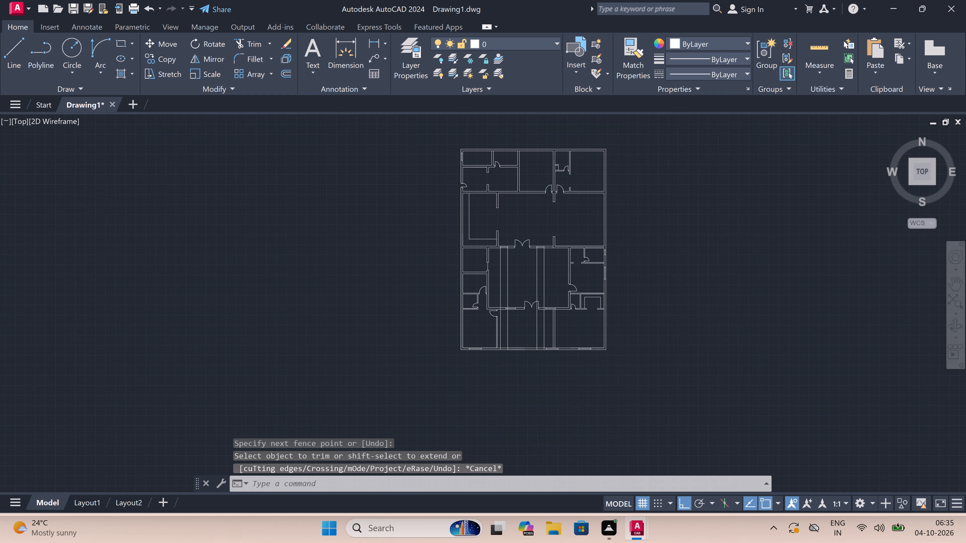
pyautogui.scroll(-2, 541, 310)
pyautogui.scroll(5, 530, 290)
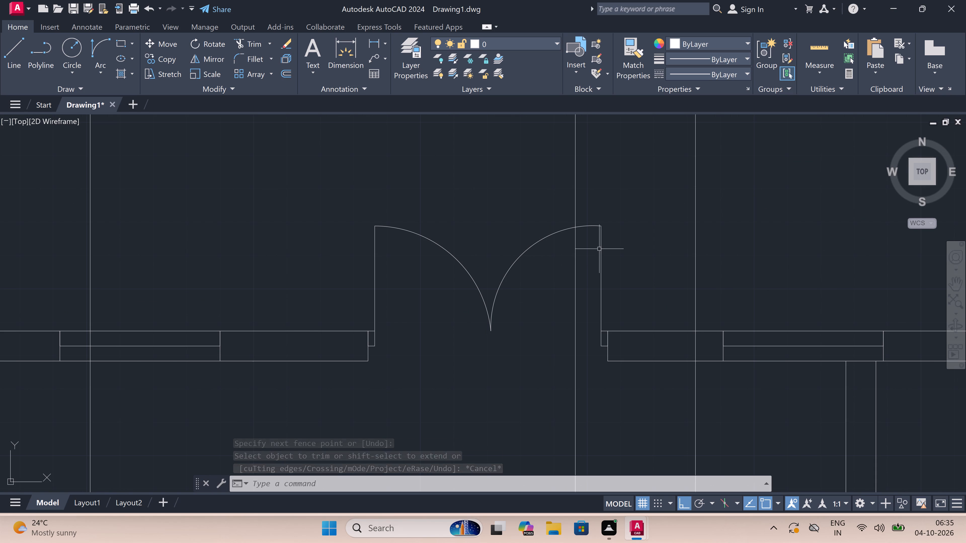
pyautogui.doubleClick(599, 249)
pyautogui.moveTo(530, 246); pyautogui.dragTo(531, 251)
pyautogui.click(531, 251)
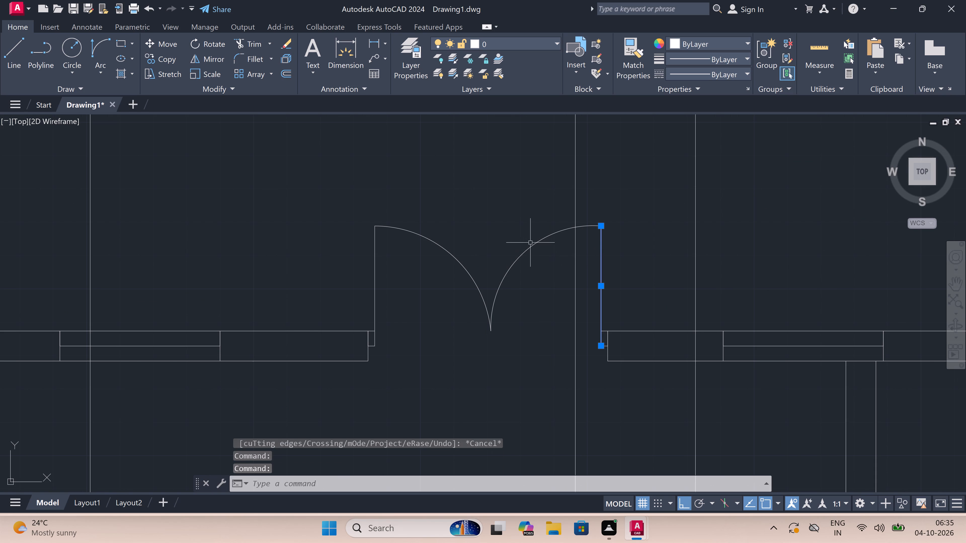
pyautogui.doubleClick(447, 332)
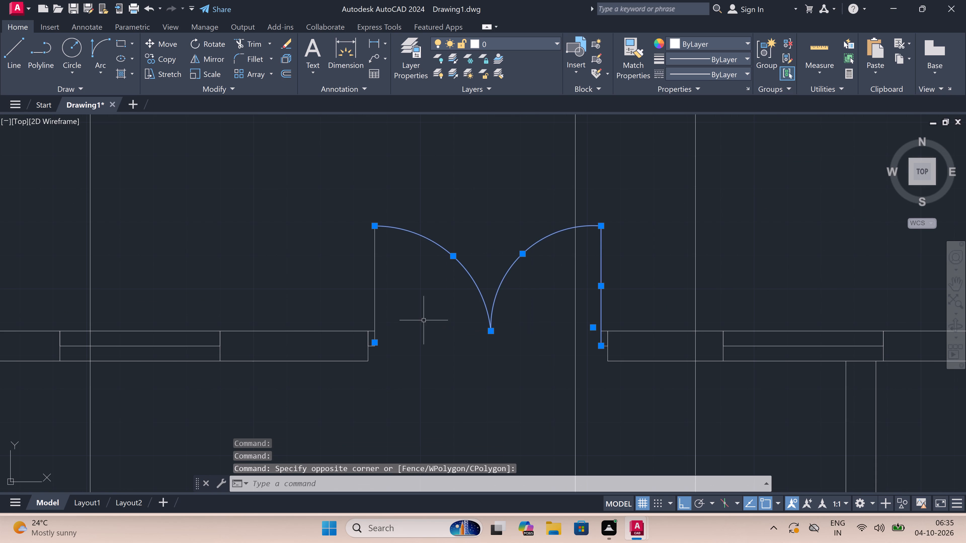
pyautogui.scroll(2, 376, 329)
pyautogui.click(386, 260)
pyautogui.doubleClick(334, 275)
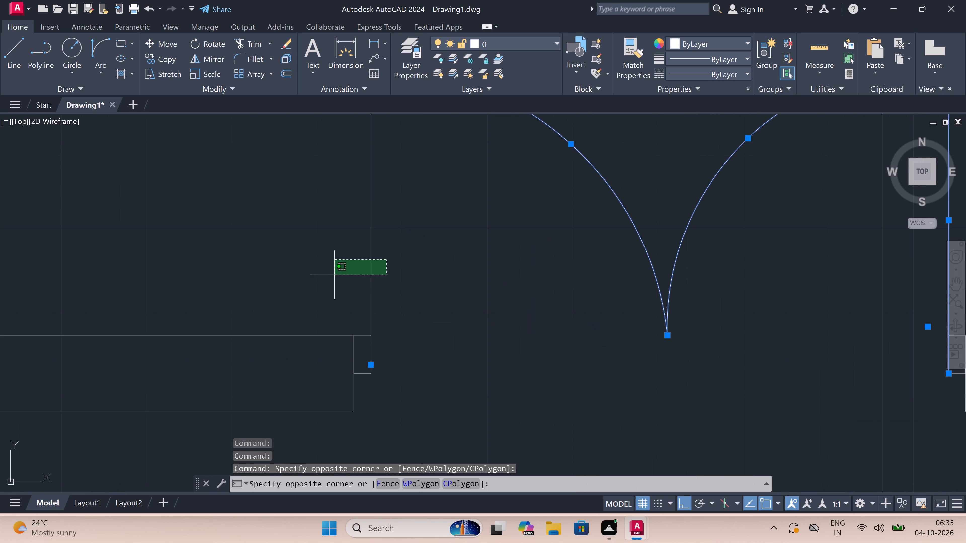
pyautogui.press('Delete')
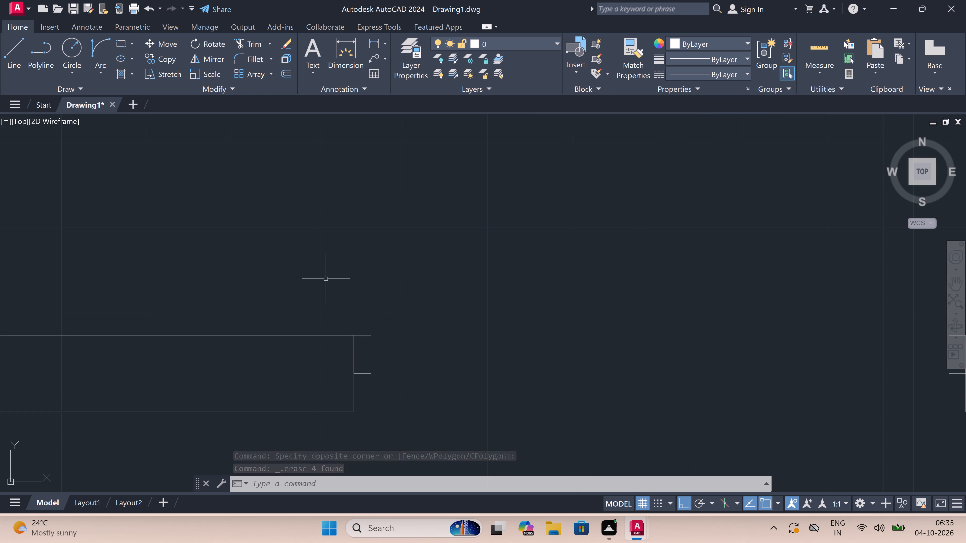
# Trim away the wall closing line and short jamb line on the west side of the hall's south door opening.
pyautogui.write('tr')
pyautogui.press('space')
pyautogui.click(340, 372)
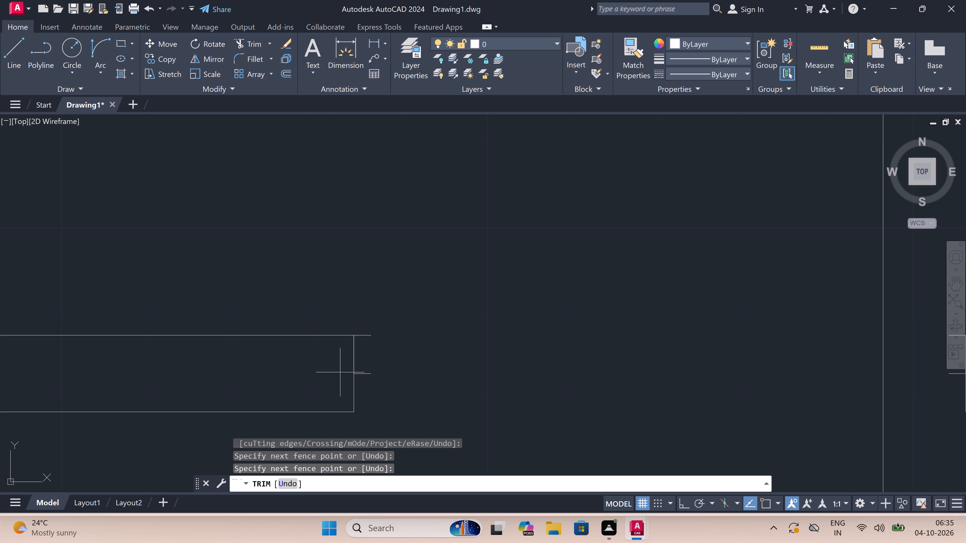
pyautogui.click(379, 320)
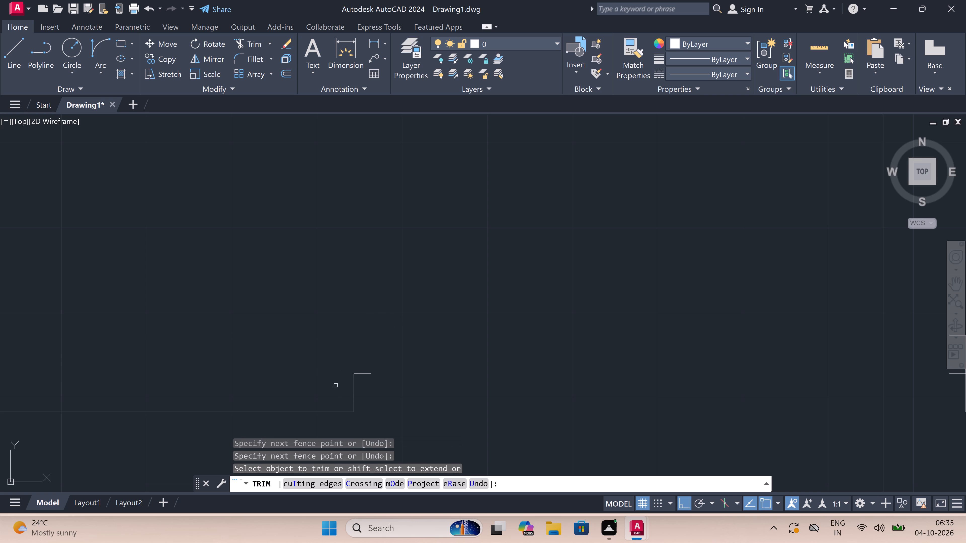
pyautogui.hotkey('ctrl', 'z')
pyautogui.click(337, 383)
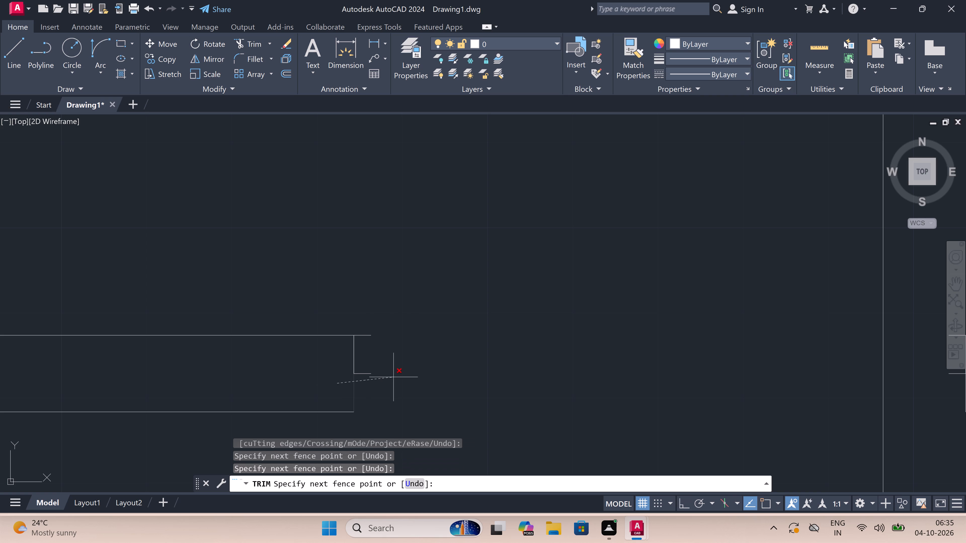
pyautogui.doubleClick(393, 377)
pyautogui.click(351, 373)
pyautogui.click(380, 360)
pyautogui.doubleClick(367, 386)
pyautogui.click(365, 361)
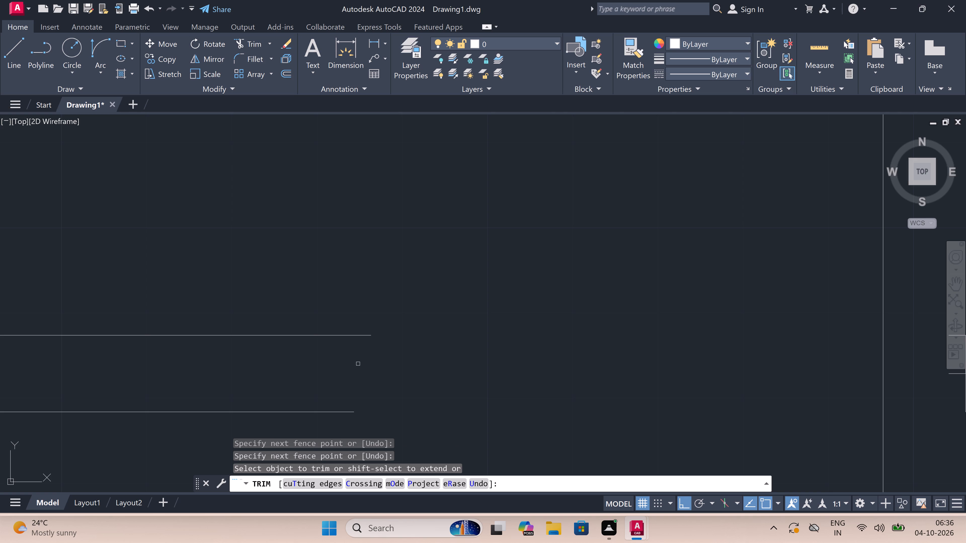
# Trim away the wall closing line and short jamb line on the east side of the same door opening.
pyautogui.scroll(-7, 336, 371)
pyautogui.scroll(4, 361, 382)
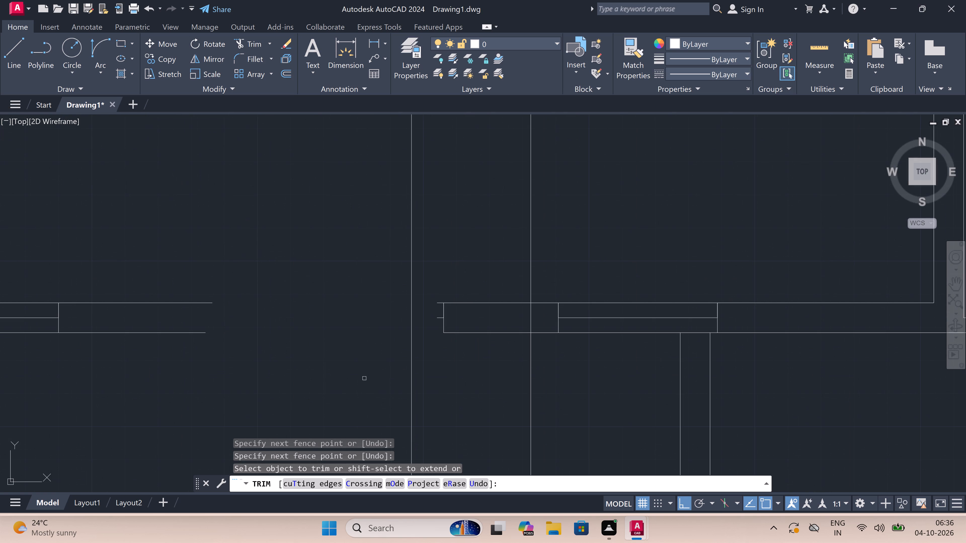
pyautogui.scroll(4, 453, 314)
pyautogui.click(455, 319)
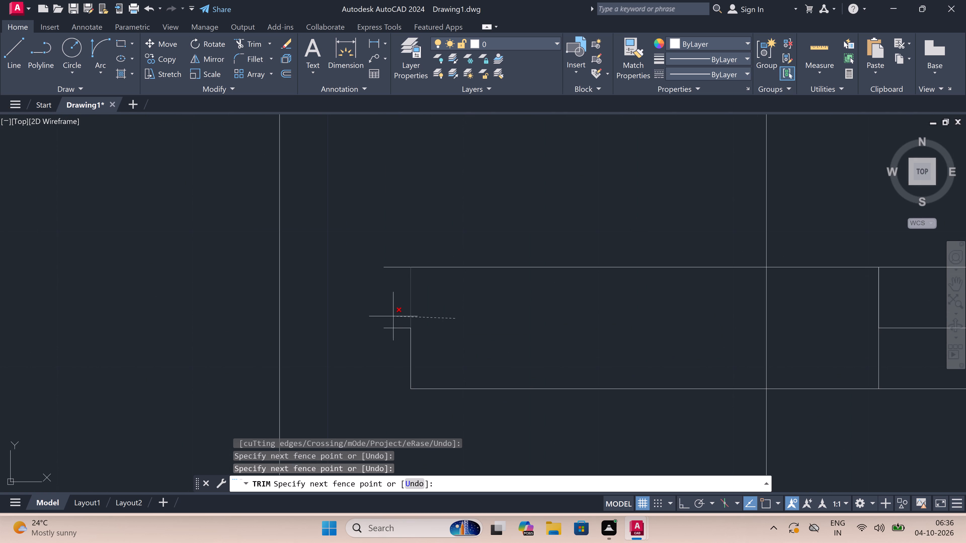
pyautogui.doubleClick(393, 316)
pyautogui.click(403, 343)
pyautogui.click(402, 315)
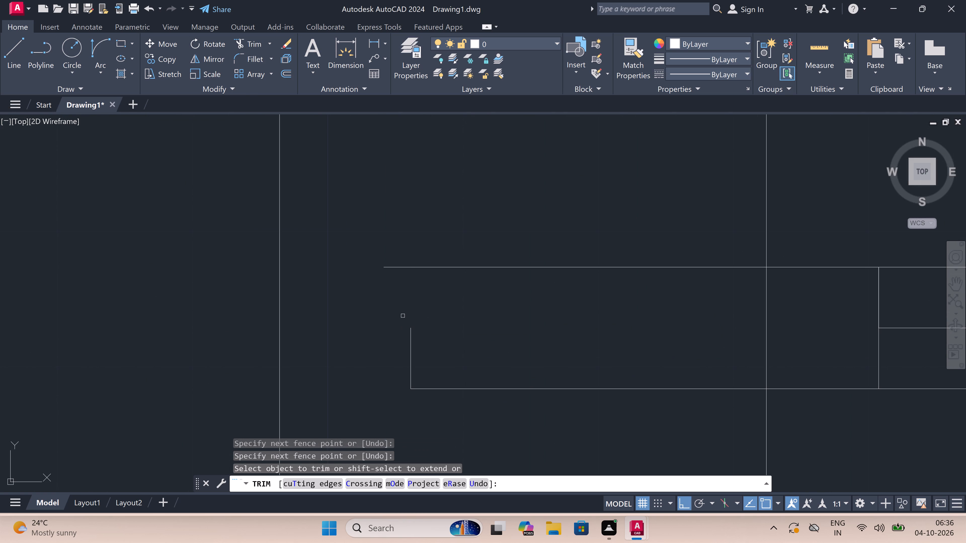
pyautogui.doubleClick(425, 353)
pyautogui.doubleClick(395, 352)
pyautogui.scroll(-6, 481, 294)
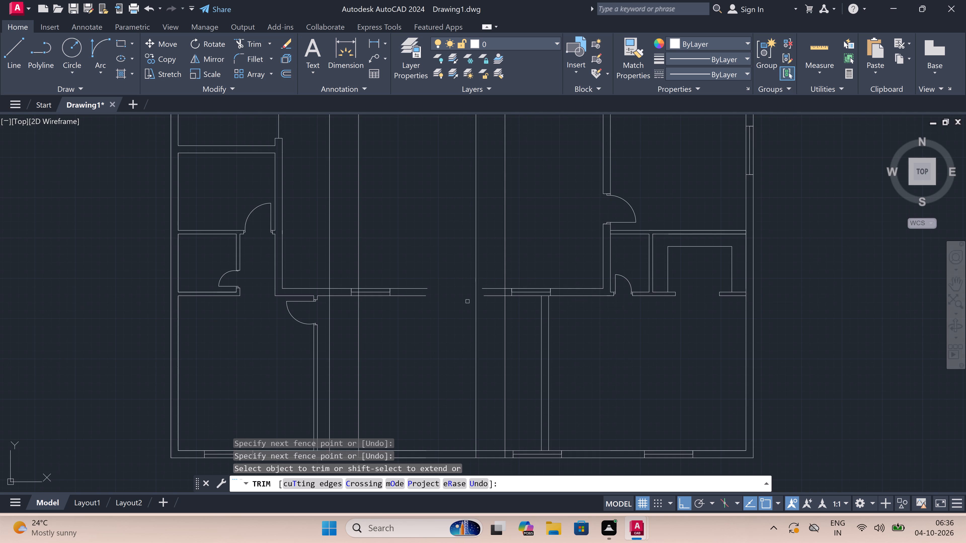
pyautogui.scroll(1, 424, 320)
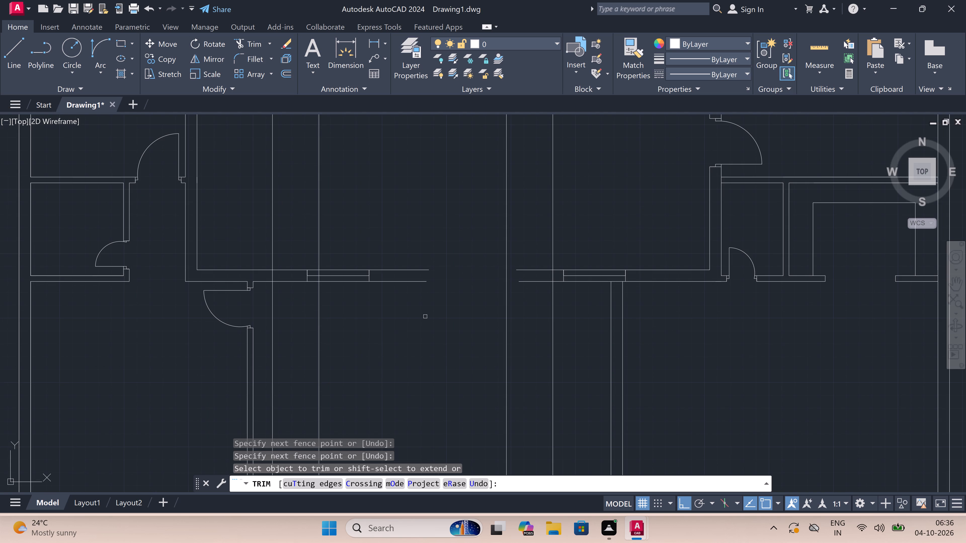
pyautogui.press('Escape')
# Extend the hall's south wall face lines from both sides of the door opening to the vertical guide line, closing the gap.
pyautogui.press('e')
pyautogui.press('x')
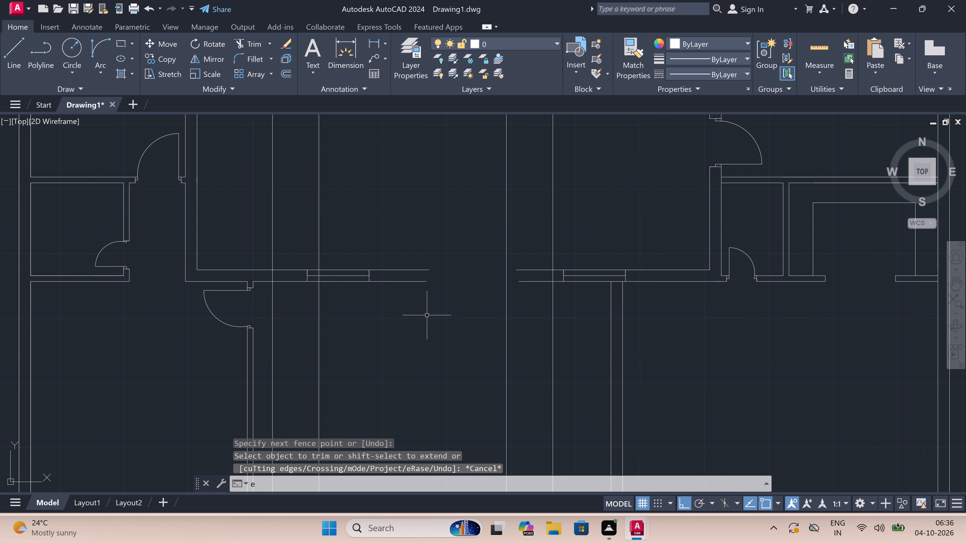
pyautogui.press('space')
pyautogui.moveTo(420, 245); pyautogui.dragTo(419, 248)
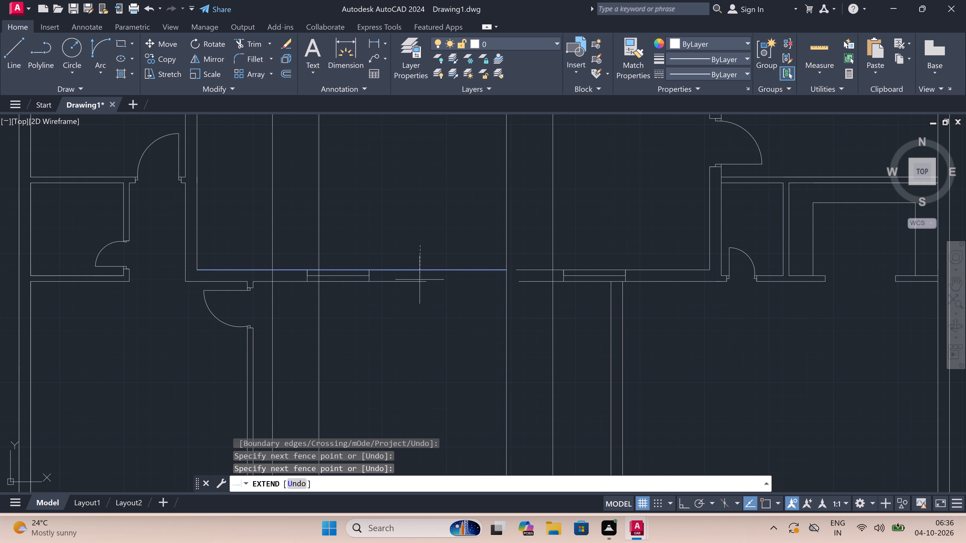
pyautogui.click(410, 403)
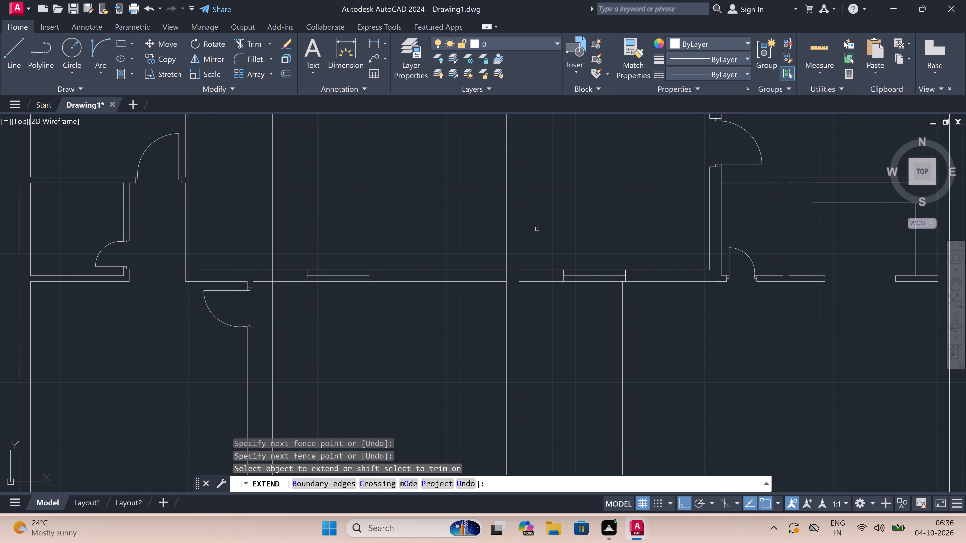
pyautogui.scroll(2, 510, 280)
pyautogui.click(524, 219)
pyautogui.click(525, 220)
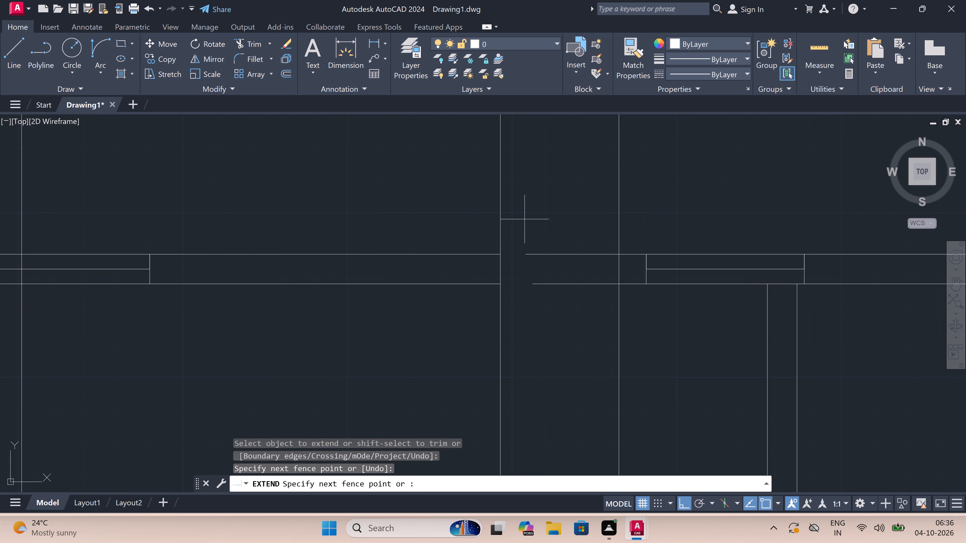
pyautogui.click(571, 323)
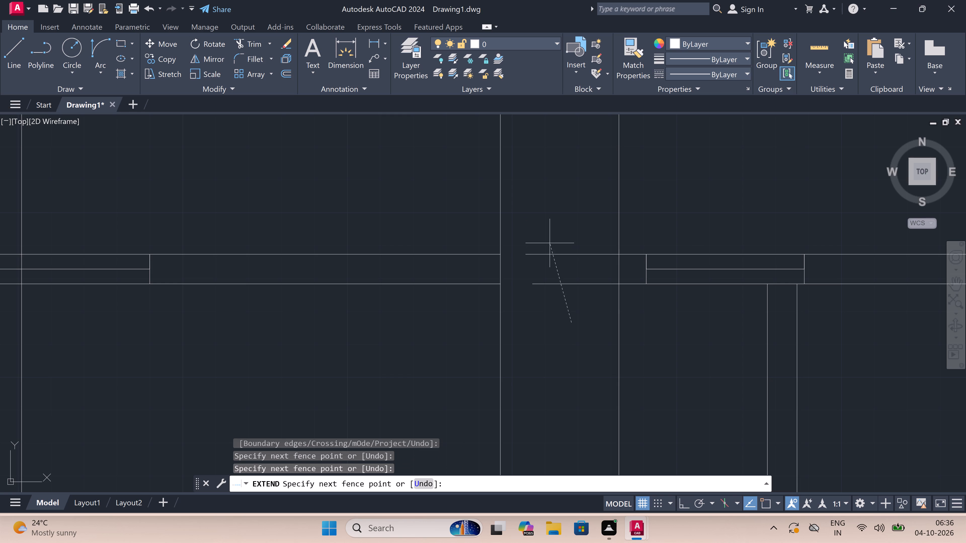
pyautogui.click(544, 221)
pyautogui.scroll(-3, 524, 269)
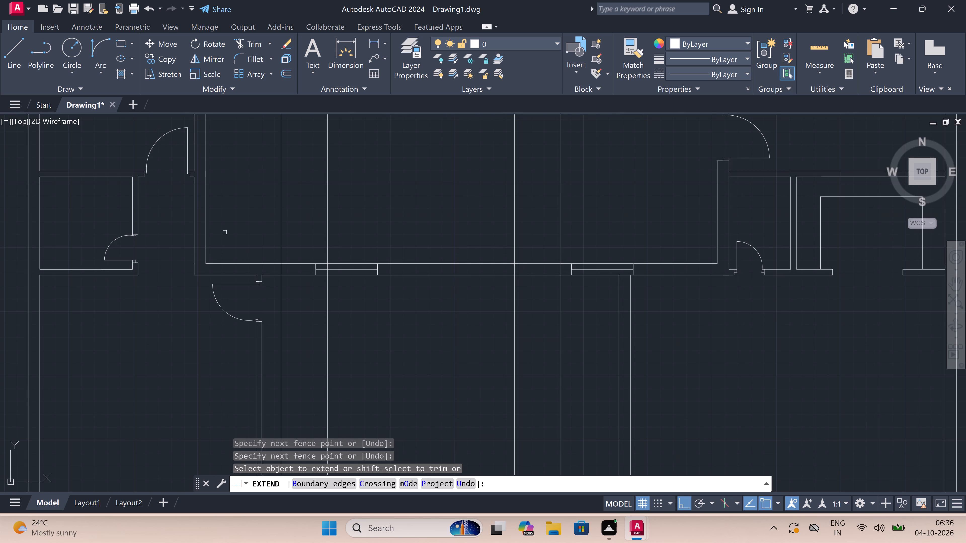
pyautogui.press('Escape')
# Delete the old west window in the central hall's south wall: its centre line and both end lines.
pyautogui.scroll(-2, 317, 258)
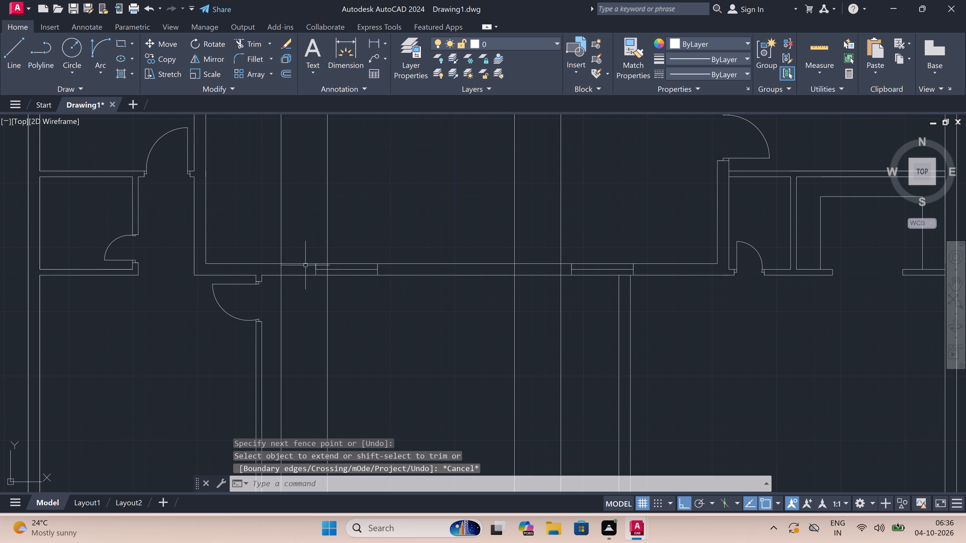
pyautogui.scroll(-1, 317, 258)
pyautogui.scroll(2, 264, 250)
pyautogui.scroll(2, 345, 220)
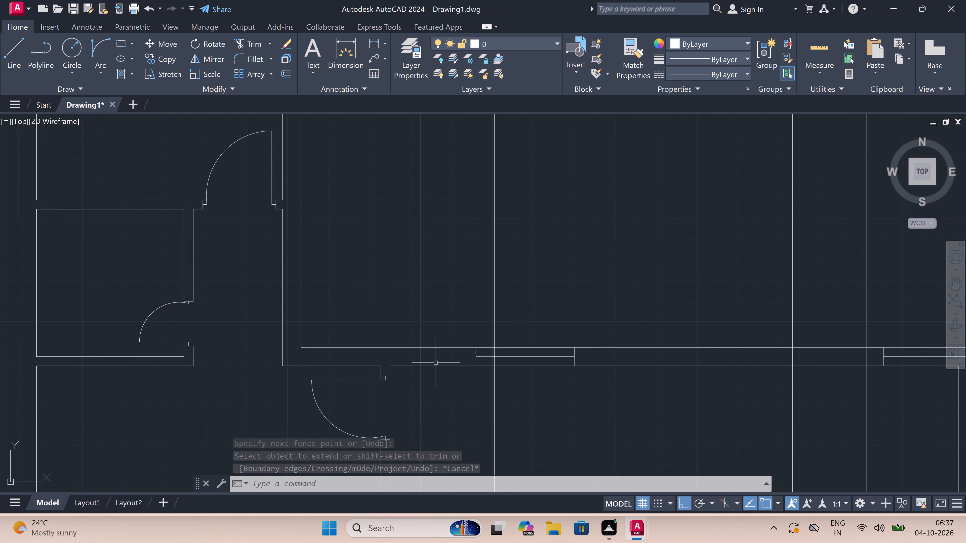
pyautogui.scroll(2, 466, 400)
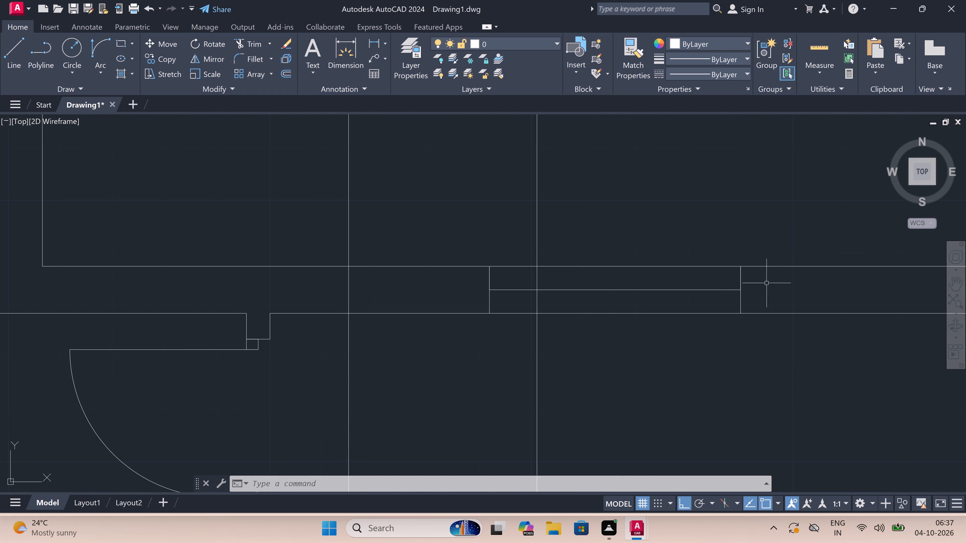
pyautogui.scroll(1, 748, 291)
pyautogui.moveTo(748, 280); pyautogui.dragTo(745, 282)
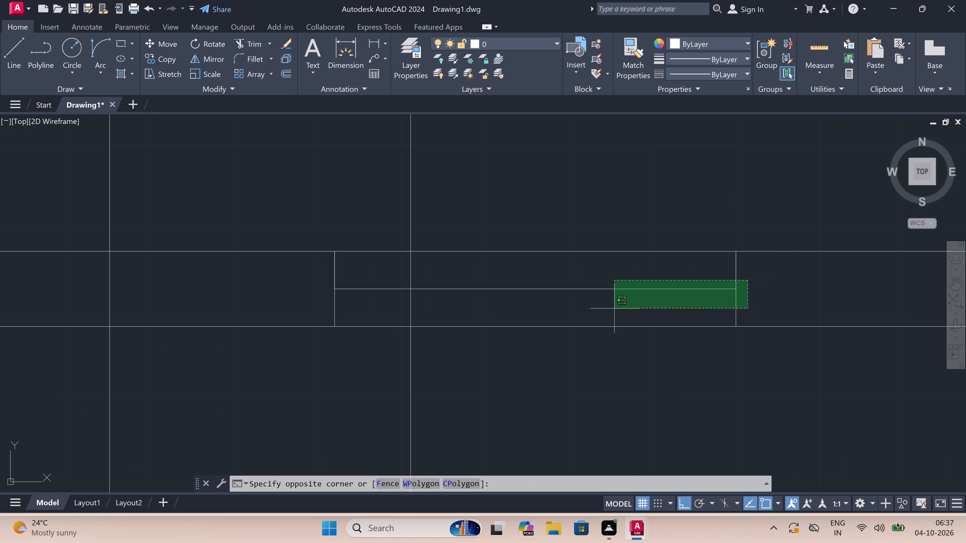
pyautogui.doubleClick(596, 305)
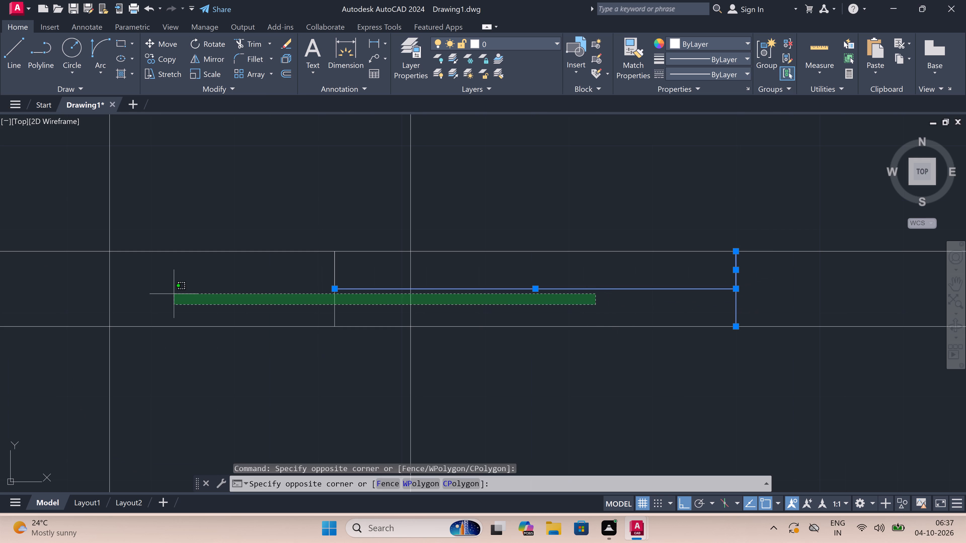
pyautogui.click(554, 269)
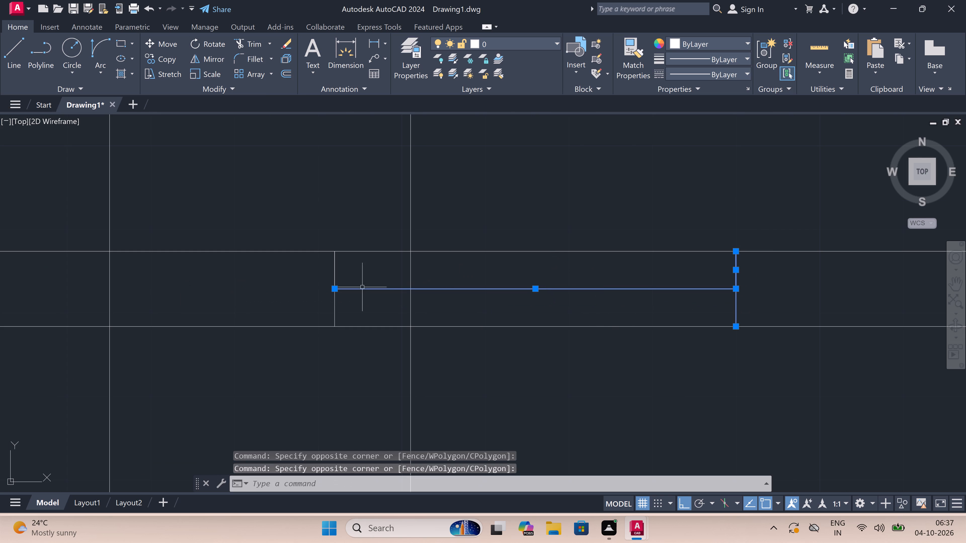
pyautogui.scroll(2, 246, 288)
pyautogui.moveTo(533, 235); pyautogui.dragTo(529, 243)
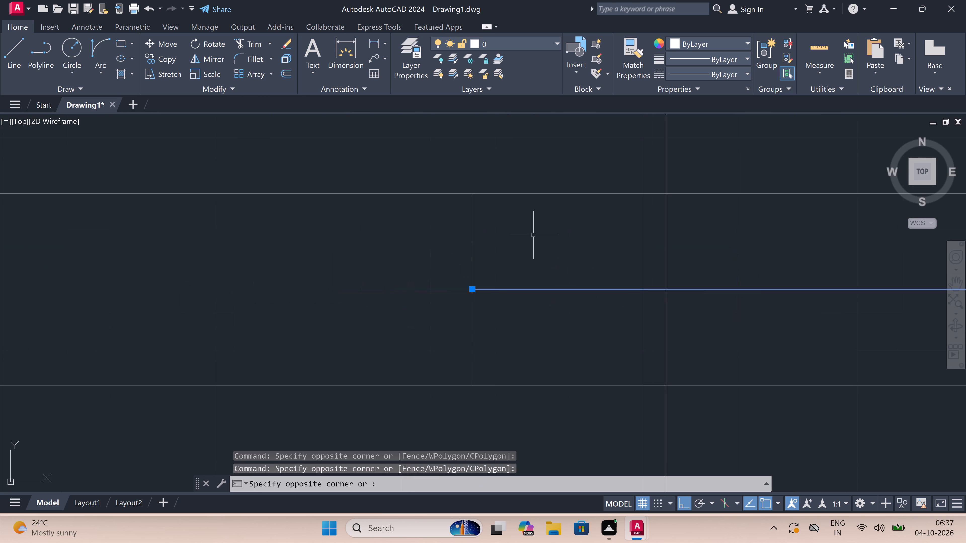
pyautogui.doubleClick(359, 344)
pyautogui.press('Delete')
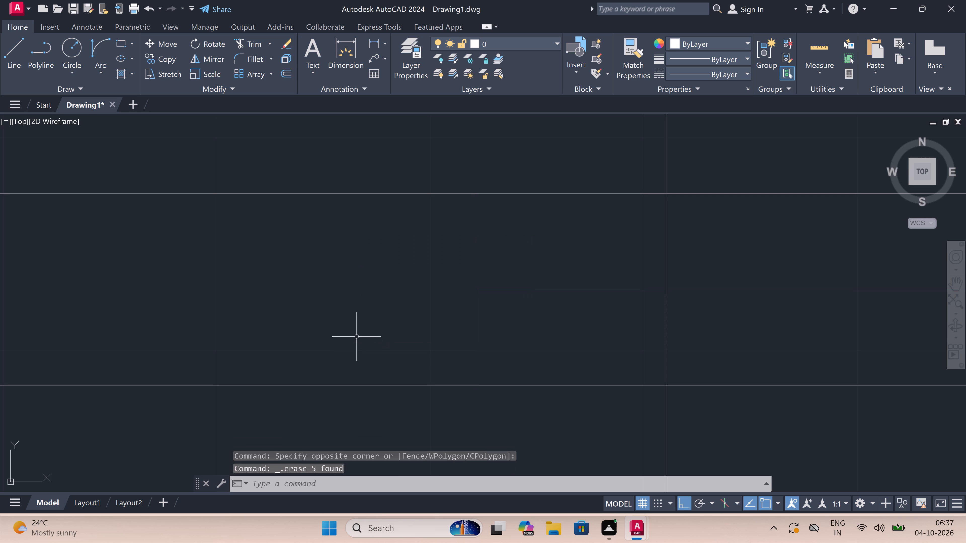
# Draw a horizontal window line within the hall's south wall between the two western vertical guide lines.
pyautogui.scroll(-4, 366, 313)
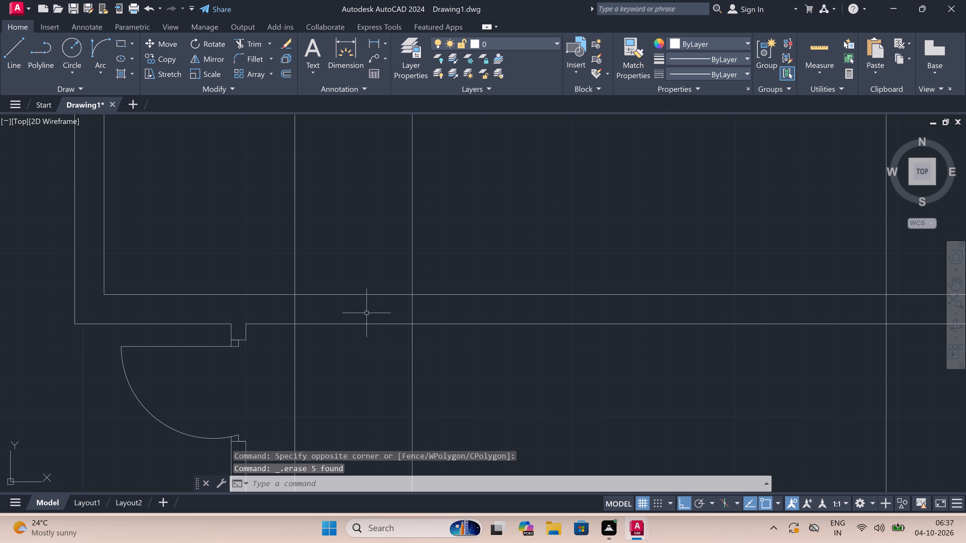
pyautogui.press('l')
pyautogui.press('space')
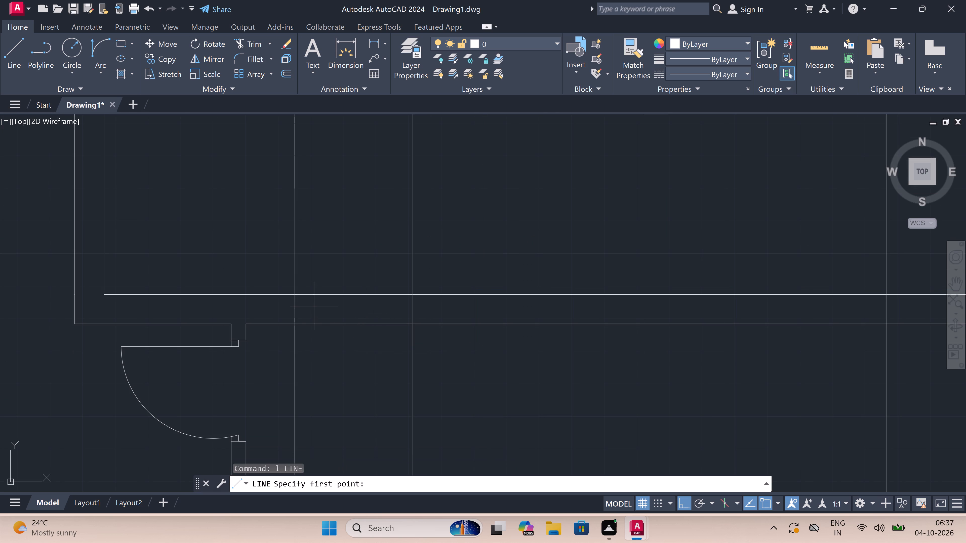
pyautogui.click(294, 307)
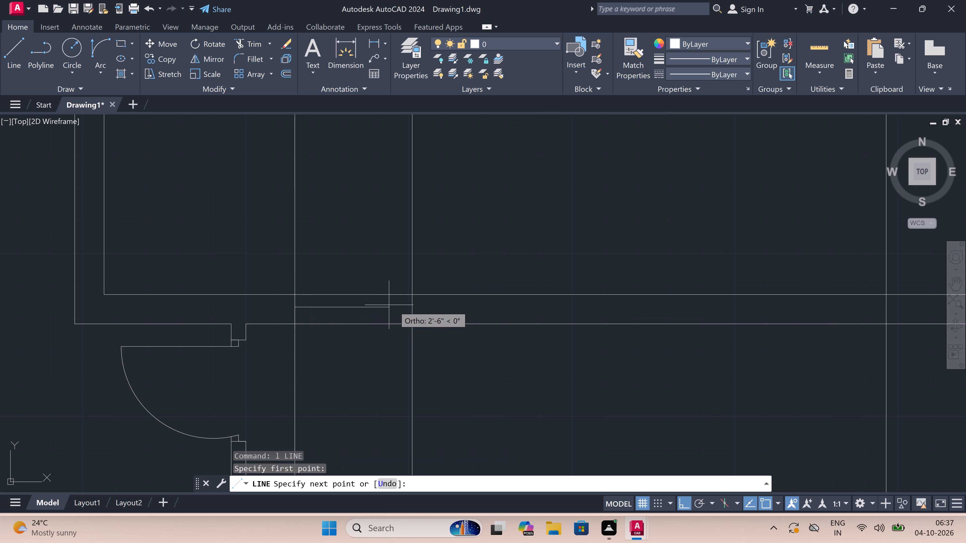
pyautogui.tripleClick(413, 306)
pyautogui.press('Escape')
# Draw a horizontal window line within the hall's south wall between the two eastern guide lines, level with the old east window's centre line.
pyautogui.scroll(-3, 413, 302)
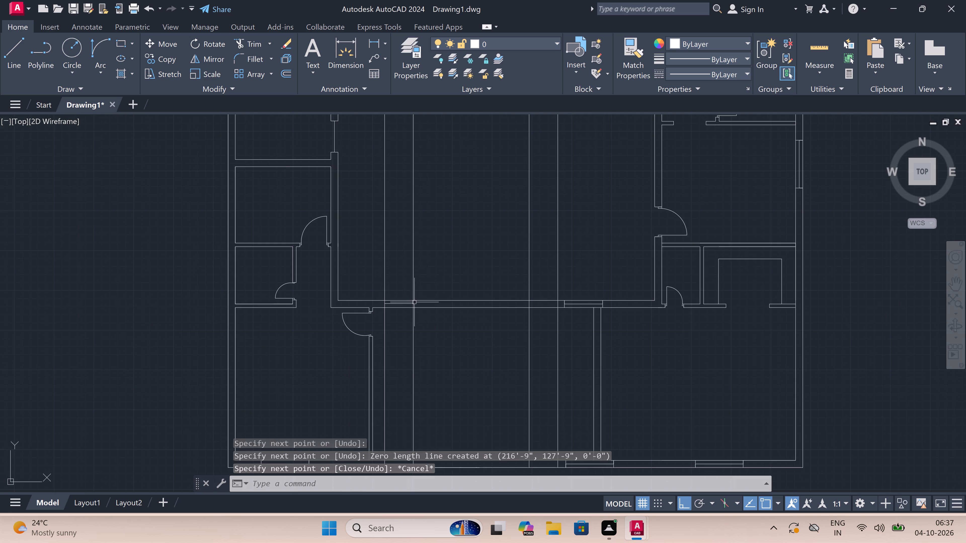
pyautogui.scroll(3, 532, 290)
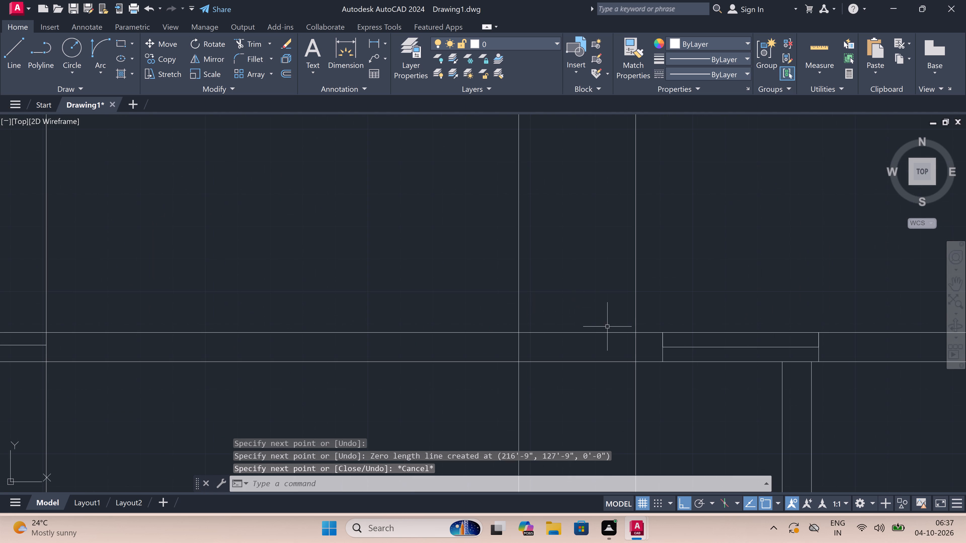
pyautogui.press('space')
pyautogui.scroll(1, 629, 345)
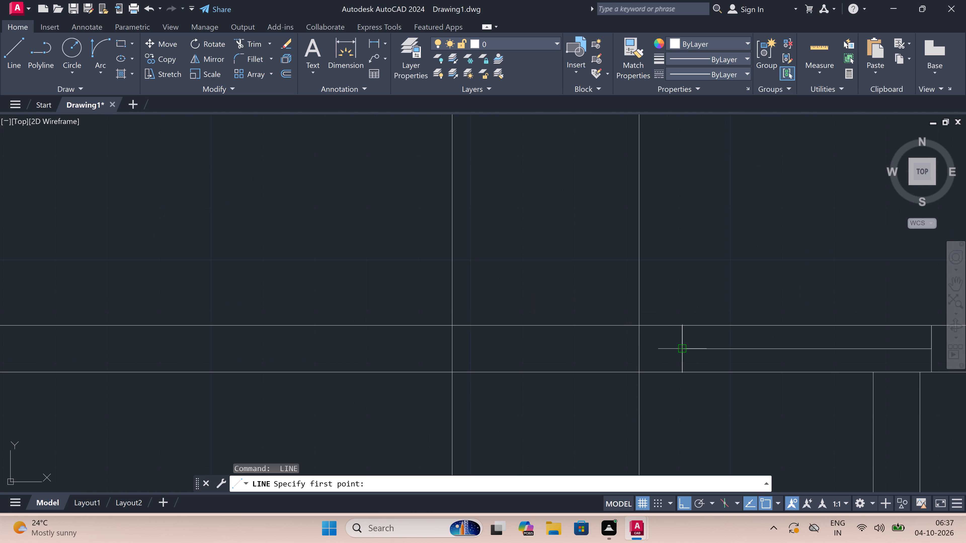
pyautogui.click(635, 347)
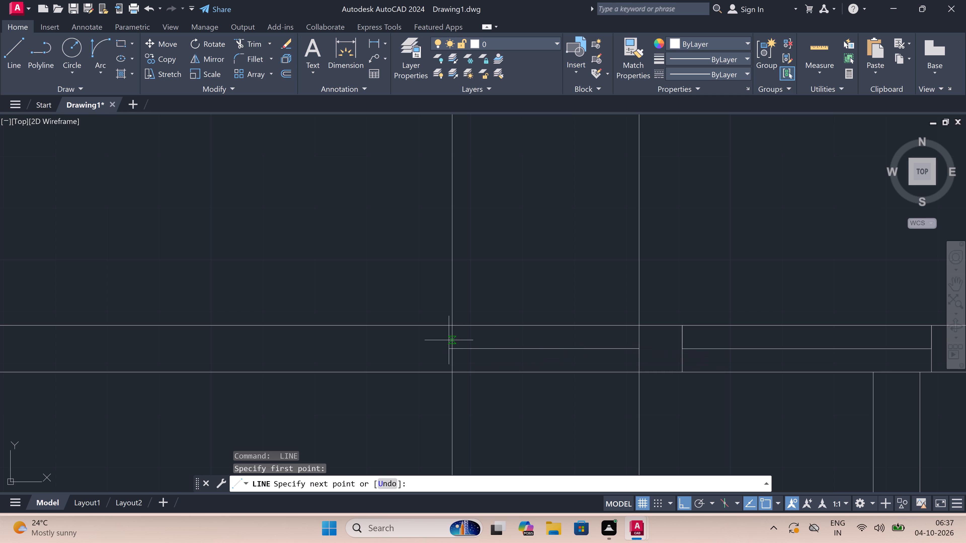
pyautogui.click(450, 346)
pyautogui.press('Escape')
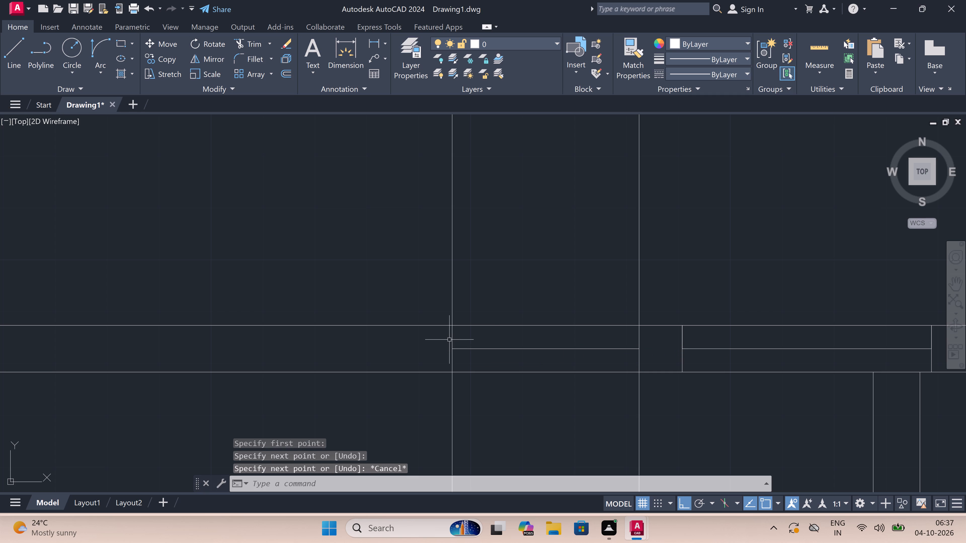
# Trim away the portions of all four vertical guide lines that cross the interior of the central hall.
pyautogui.scroll(-5, 451, 341)
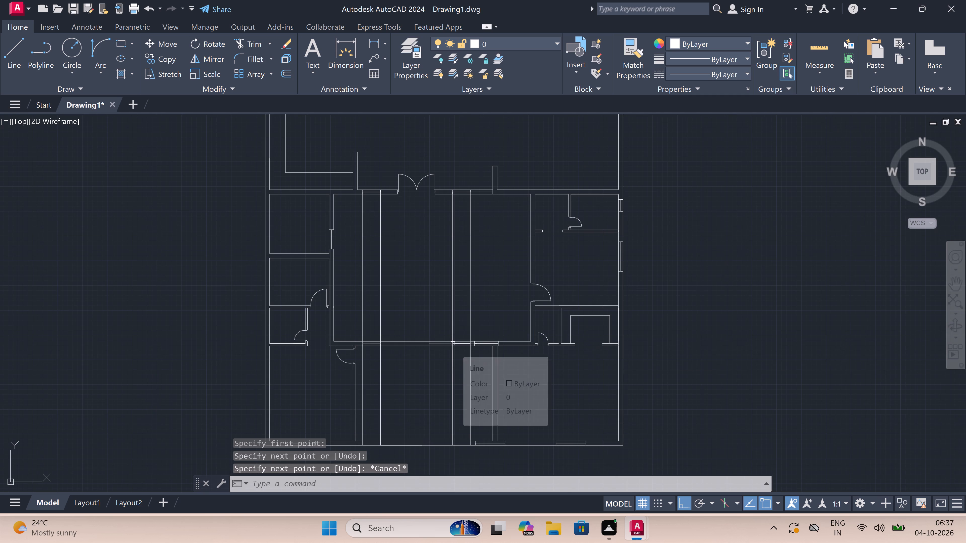
pyautogui.write('tr')
pyautogui.press('space')
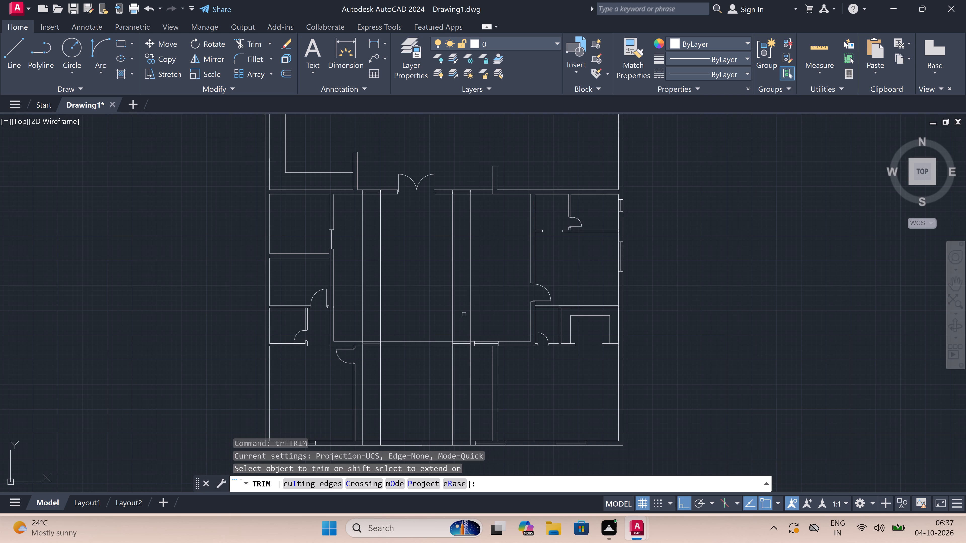
pyautogui.click(479, 291)
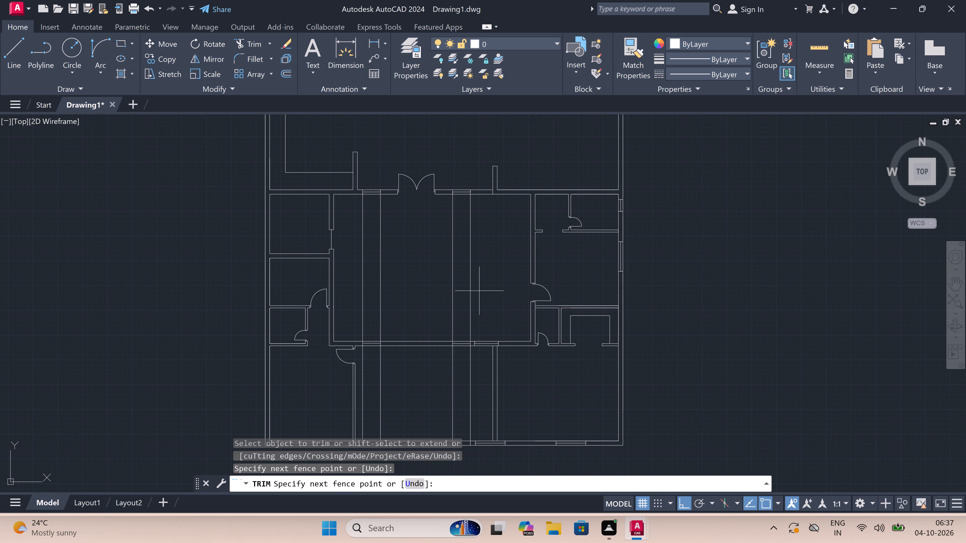
pyautogui.doubleClick(348, 291)
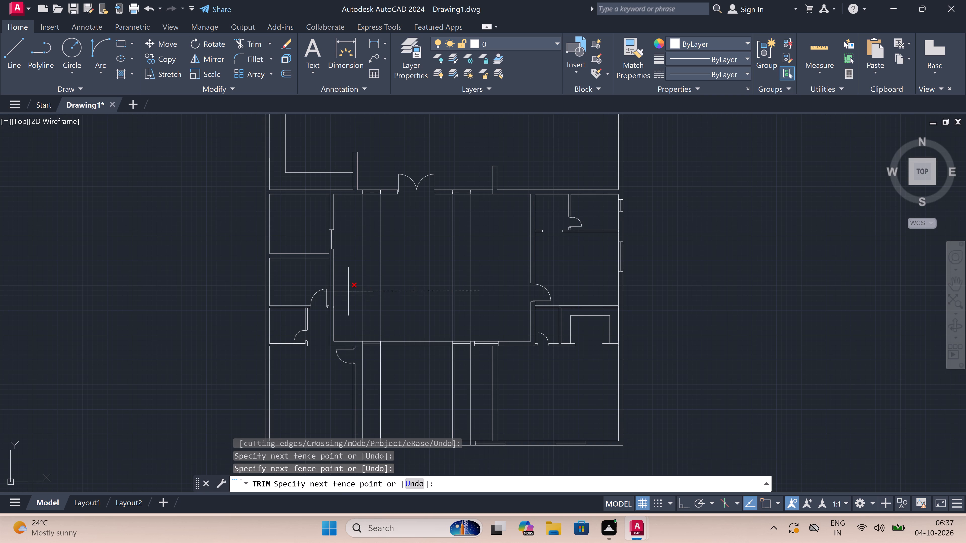
pyautogui.scroll(-2, 359, 288)
pyautogui.click(397, 289)
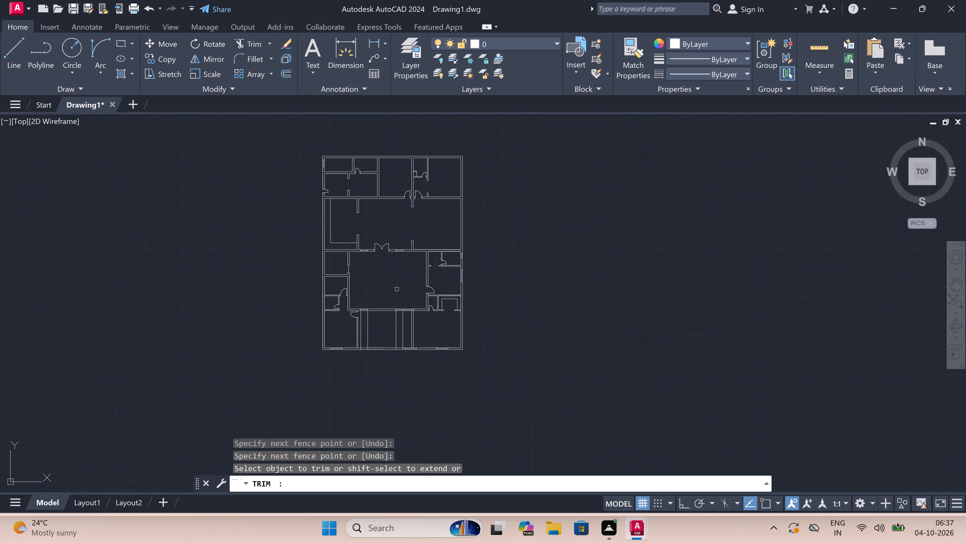
pyautogui.scroll(1, 368, 355)
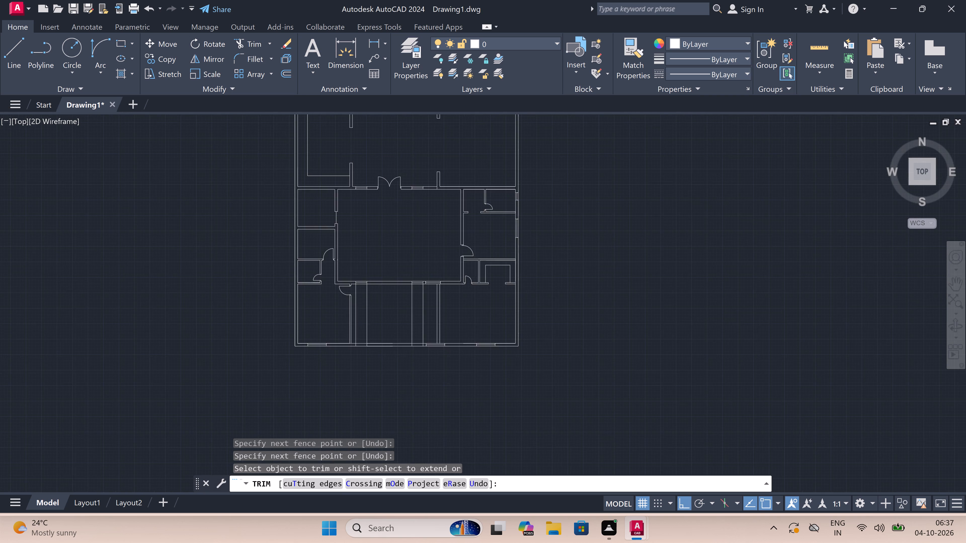
pyautogui.scroll(2, 368, 355)
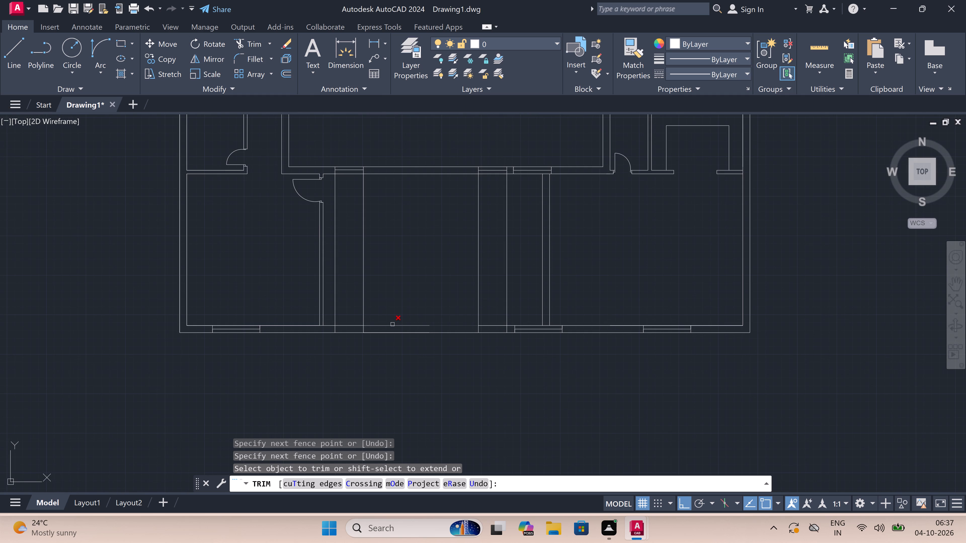
pyautogui.press('Escape')
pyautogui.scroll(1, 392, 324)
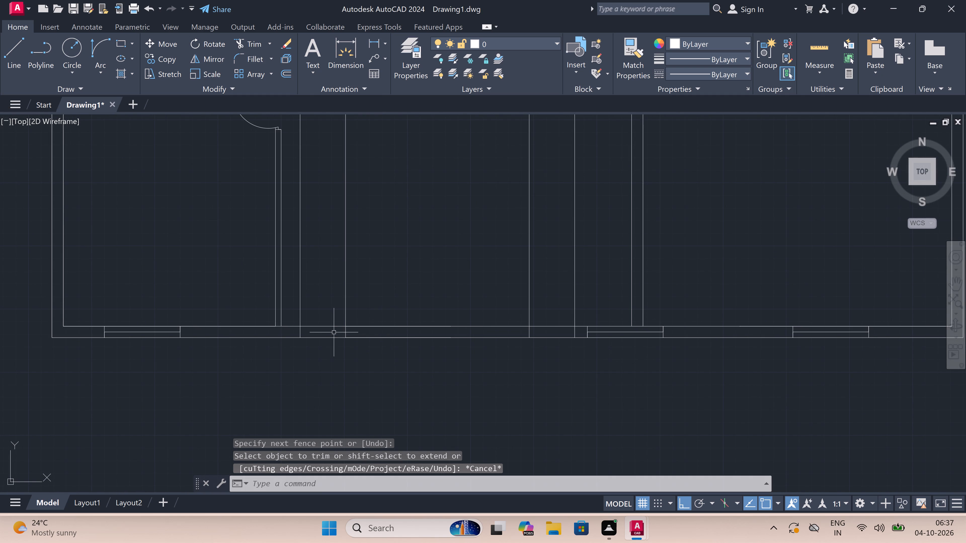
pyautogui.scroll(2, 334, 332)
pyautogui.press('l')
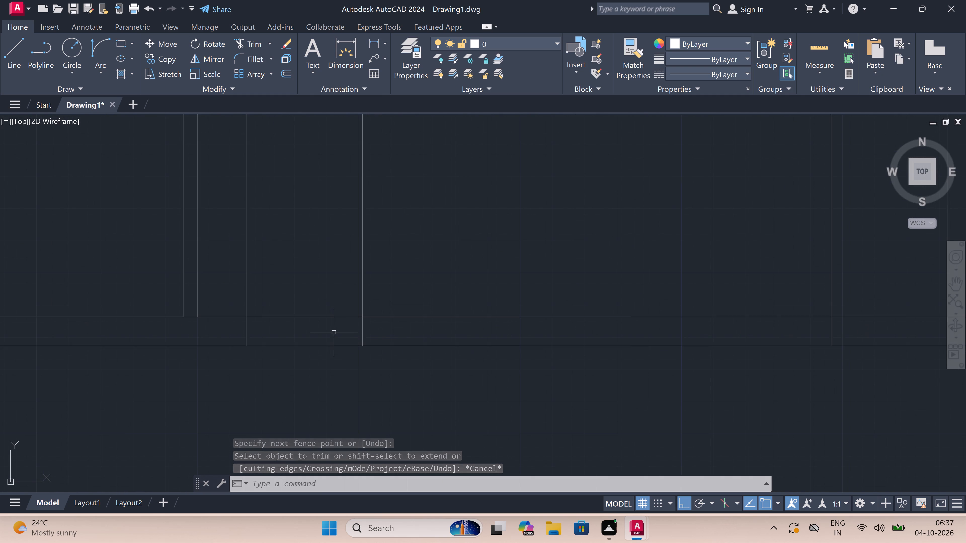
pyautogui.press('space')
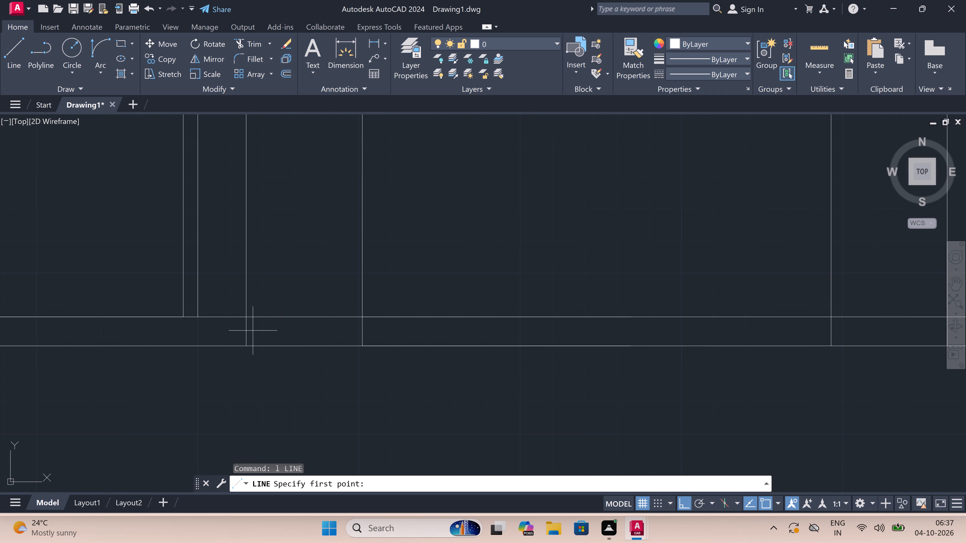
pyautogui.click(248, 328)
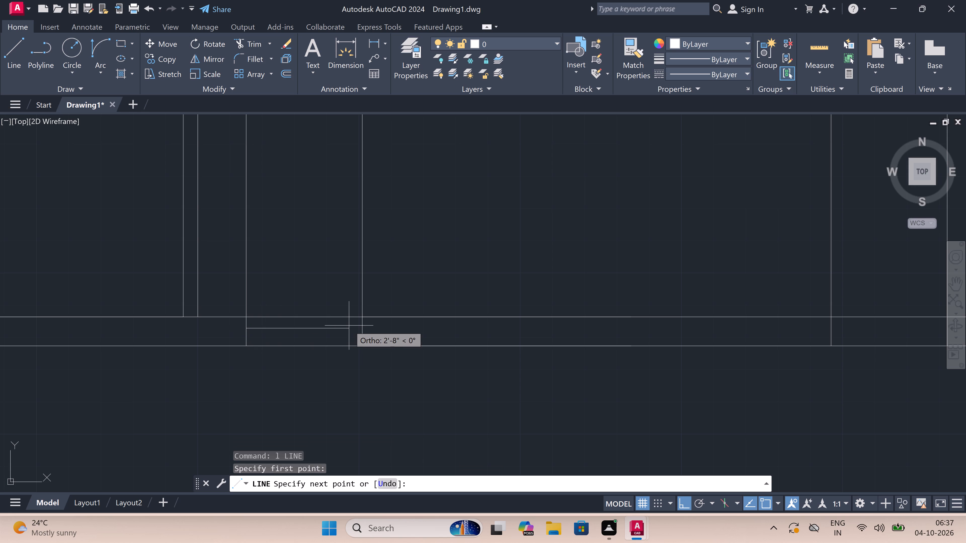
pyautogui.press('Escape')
# Draw a horizontal window line within the building's southern exterior wall between the two western guide lines.
pyautogui.scroll(2, 191, 336)
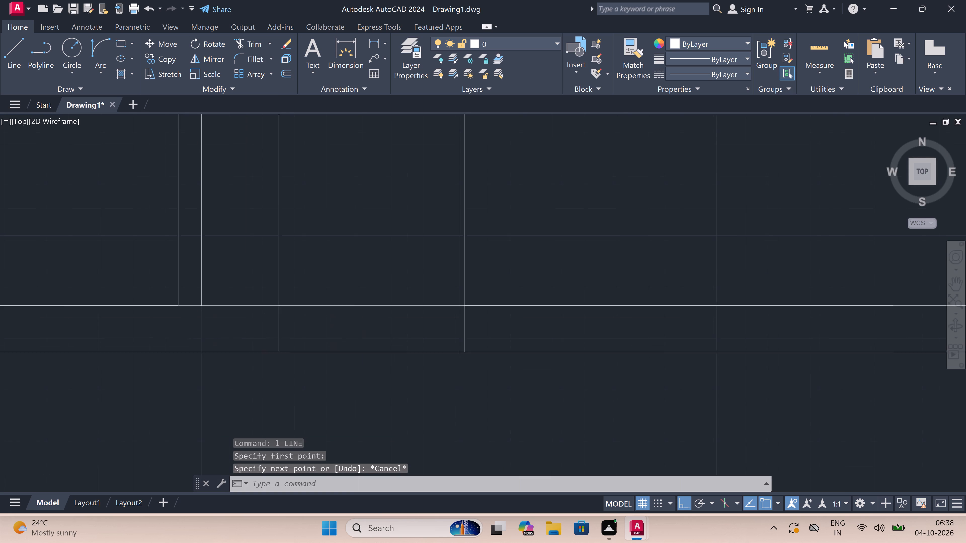
pyautogui.press('space')
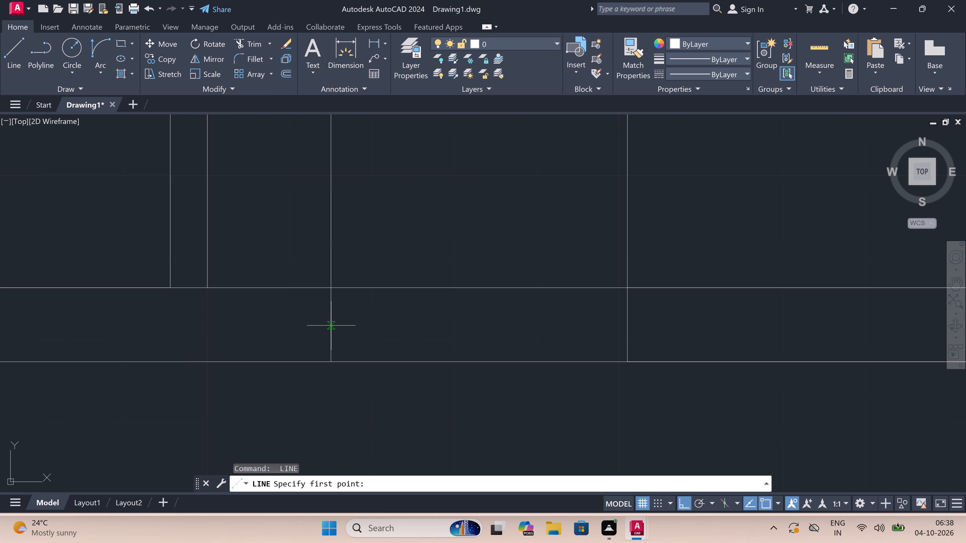
pyautogui.moveTo(331, 326); pyautogui.dragTo(333, 326)
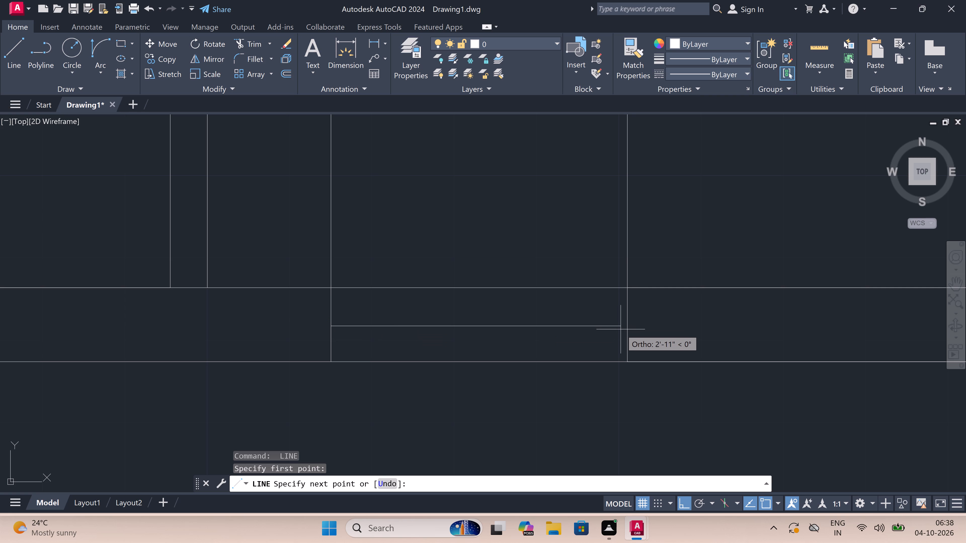
pyautogui.doubleClick(626, 326)
pyautogui.press('Escape')
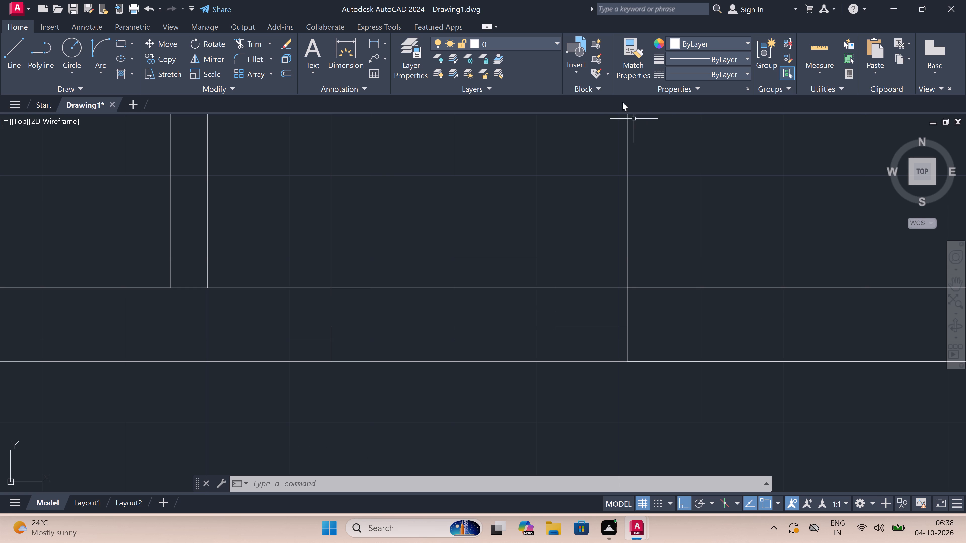
# Draw a horizontal window line within the building's southern exterior wall between the two eastern guide lines.
pyautogui.scroll(-5, 330, 310)
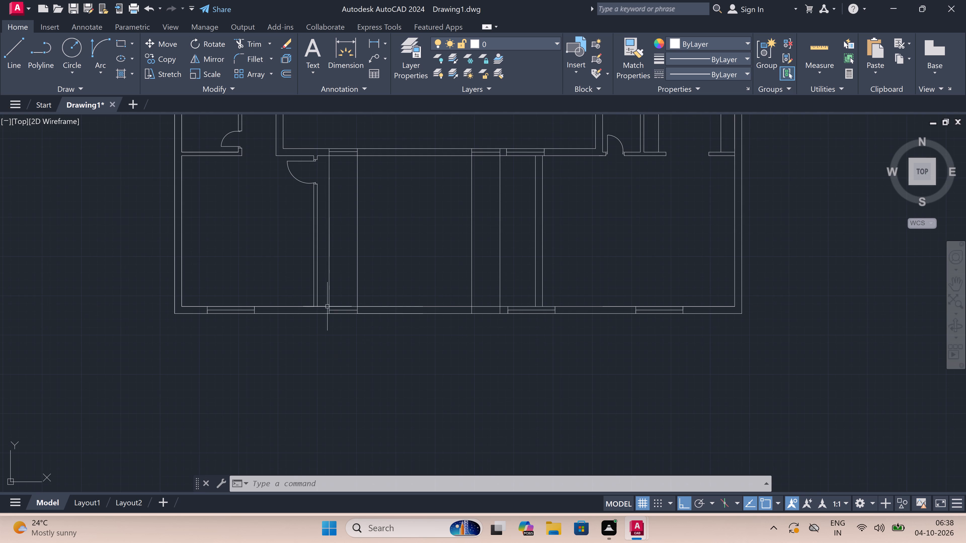
pyautogui.scroll(4, 504, 315)
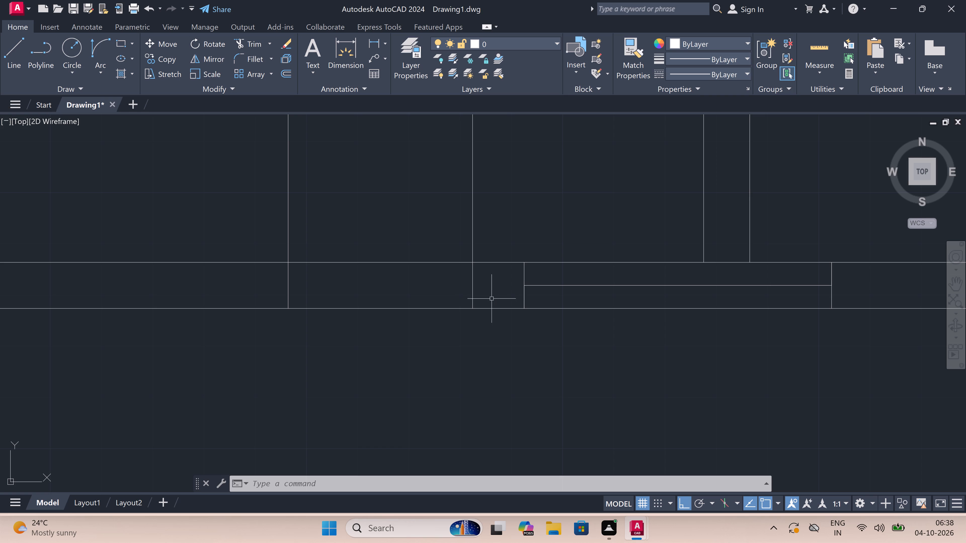
pyautogui.press('space')
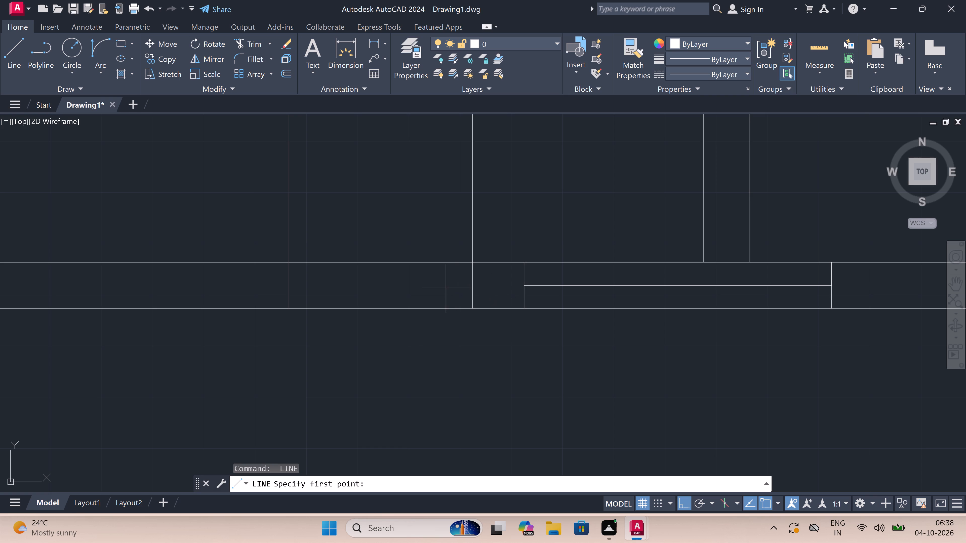
pyautogui.doubleClick(290, 285)
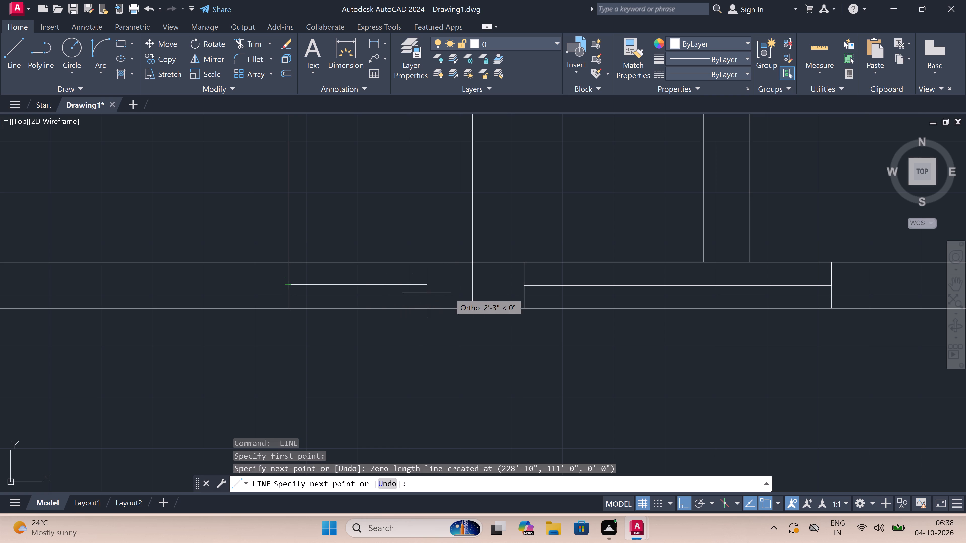
pyautogui.click(476, 286)
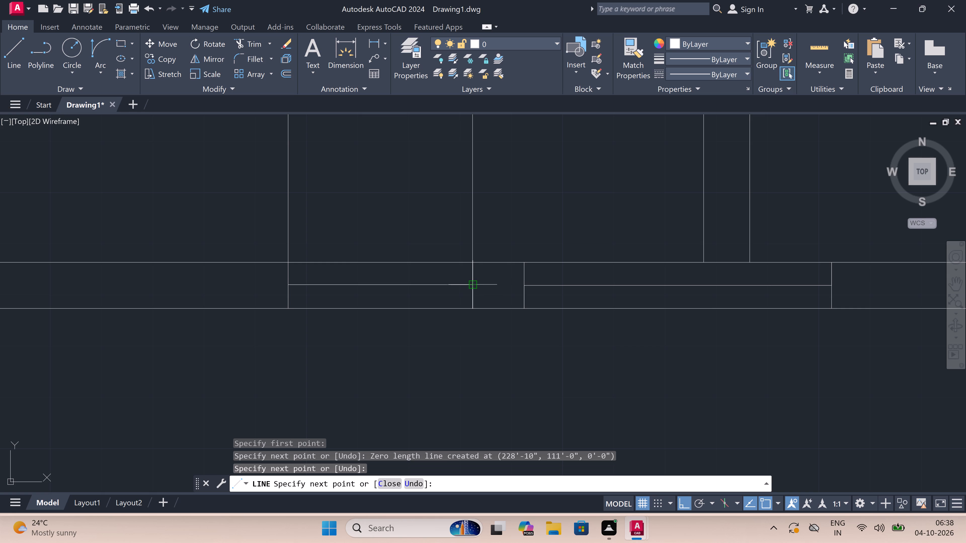
pyautogui.press('Escape')
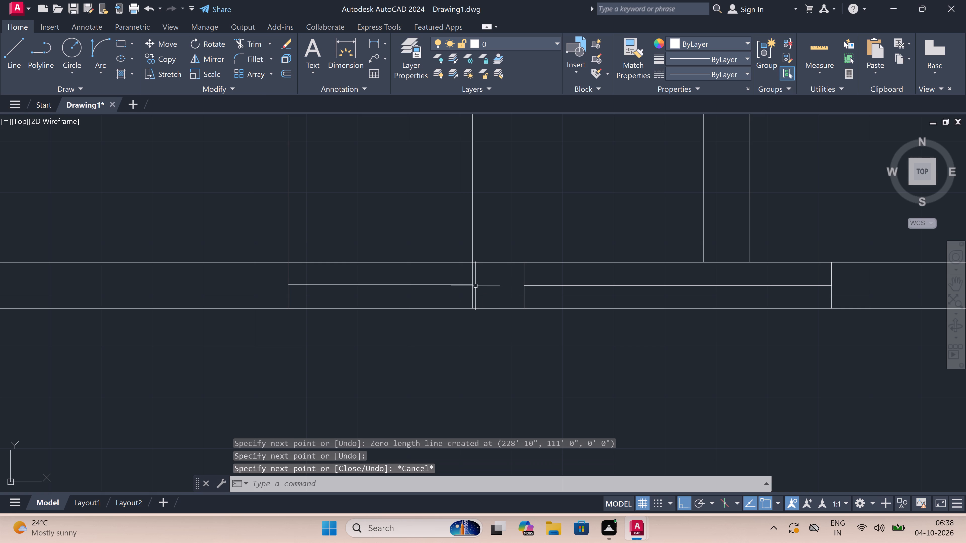
# Trim away all four vertical guide lines where they cross the room between the hall's south wall and the southern exterior wall.
pyautogui.scroll(-2, 471, 298)
pyautogui.scroll(-1, 350, 332)
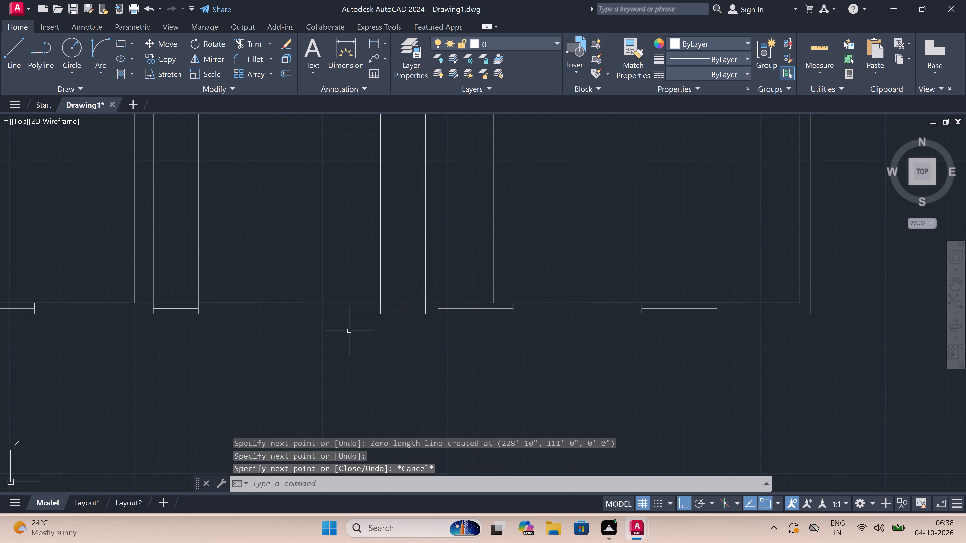
pyautogui.write('tr')
pyautogui.press('space')
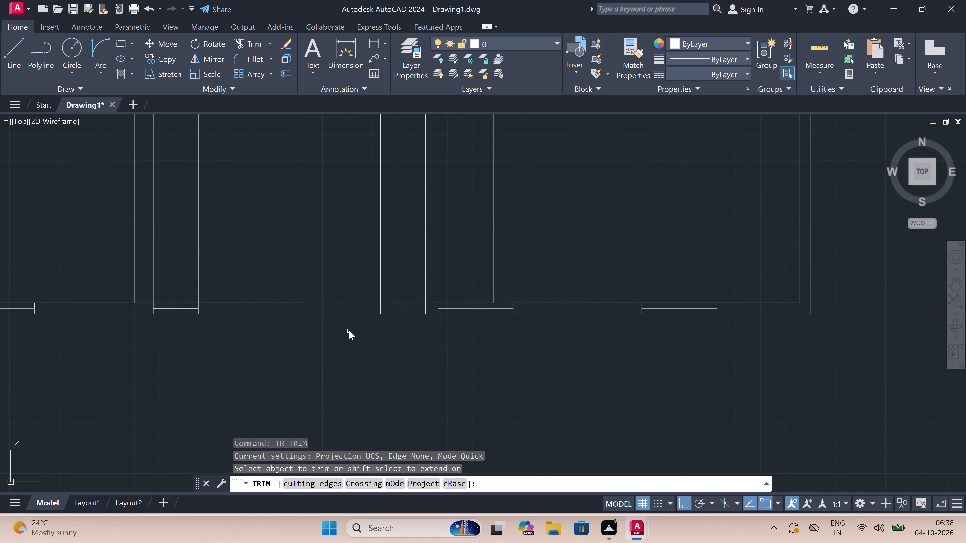
pyautogui.scroll(-2, 348, 330)
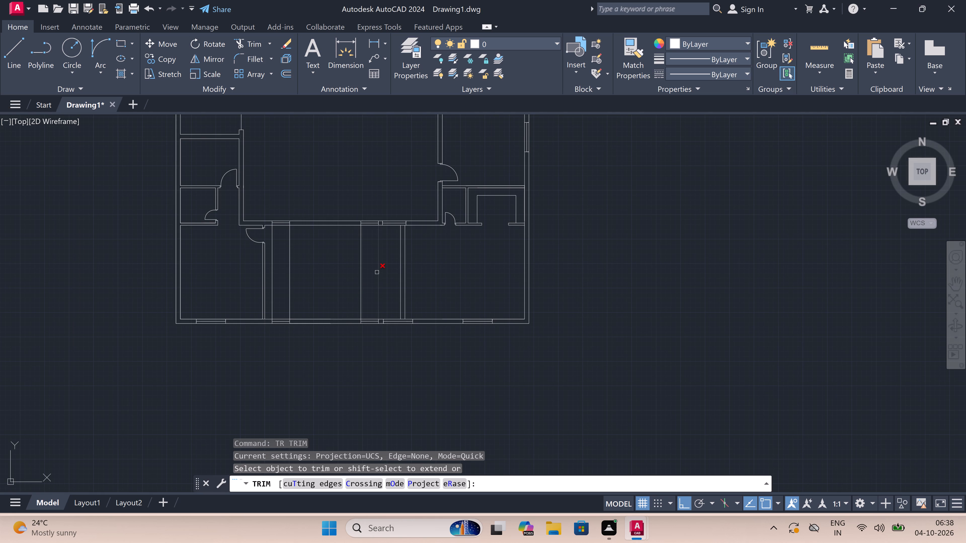
pyautogui.click(378, 272)
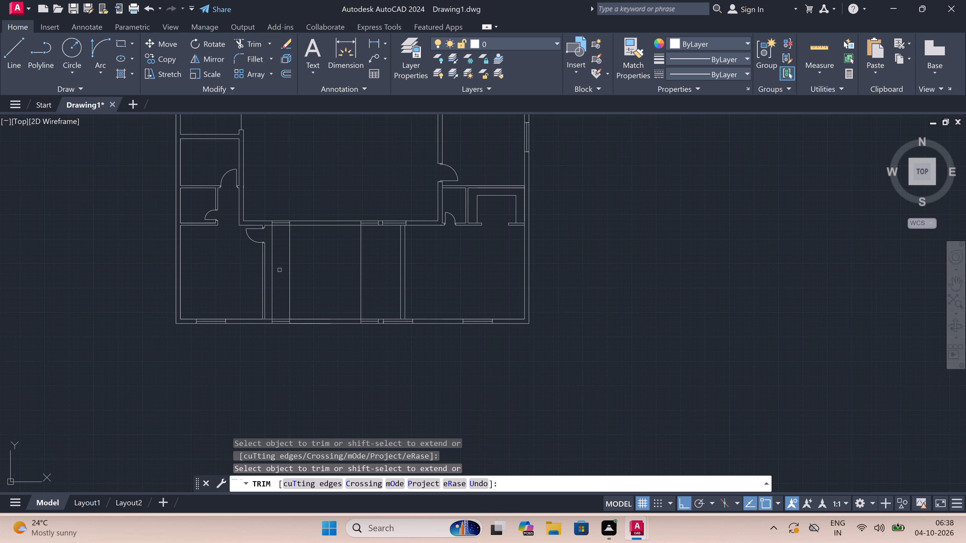
pyautogui.doubleClick(269, 262)
pyautogui.click(364, 255)
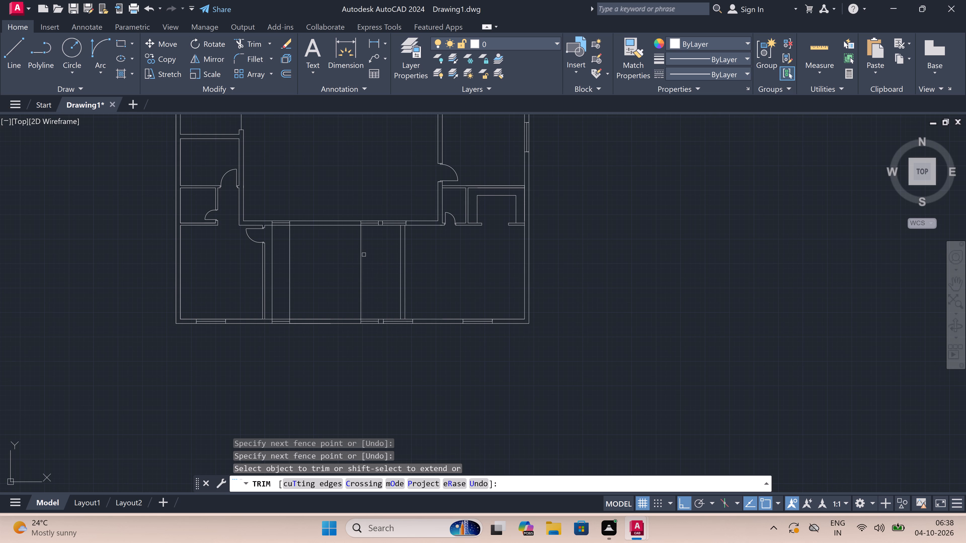
pyautogui.scroll(3, 275, 260)
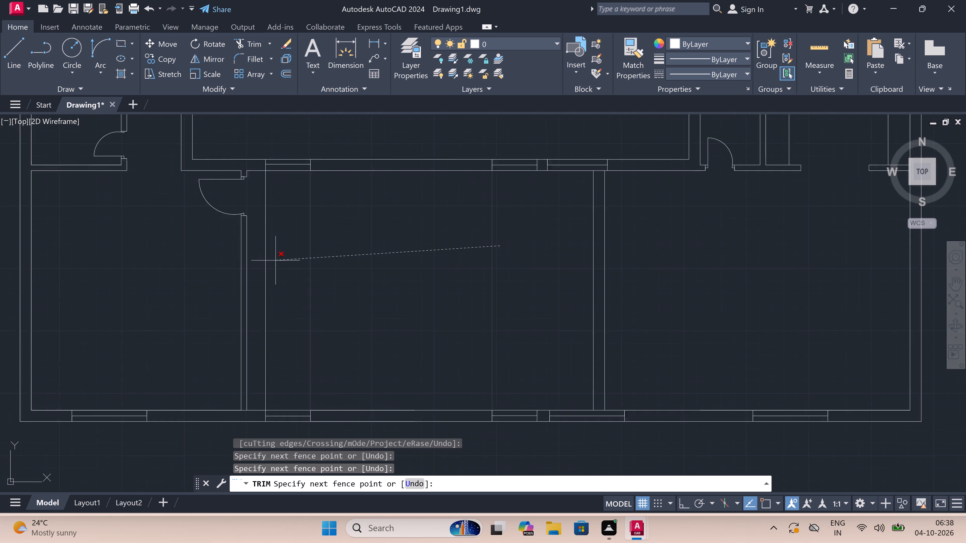
pyautogui.click(254, 259)
# Trim away the old east window in the hall's south wall and the wall line closing off the partition beneath it.
pyautogui.scroll(-3, 255, 259)
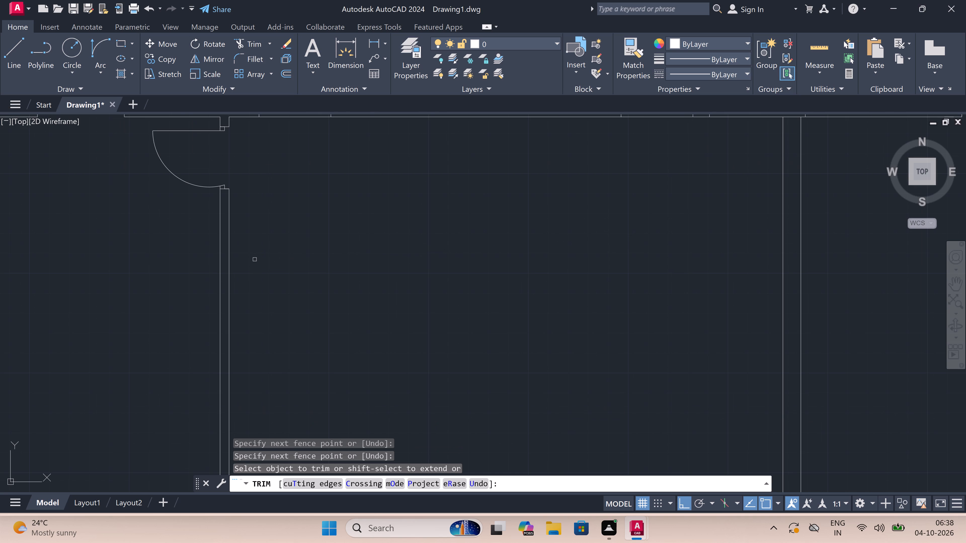
pyautogui.scroll(4, 369, 226)
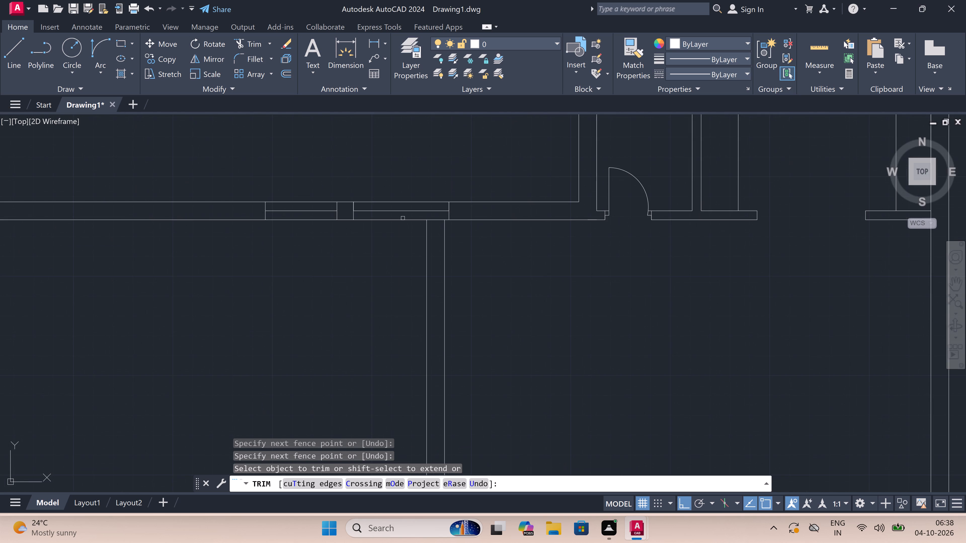
pyautogui.scroll(2, 444, 214)
pyautogui.click(472, 201)
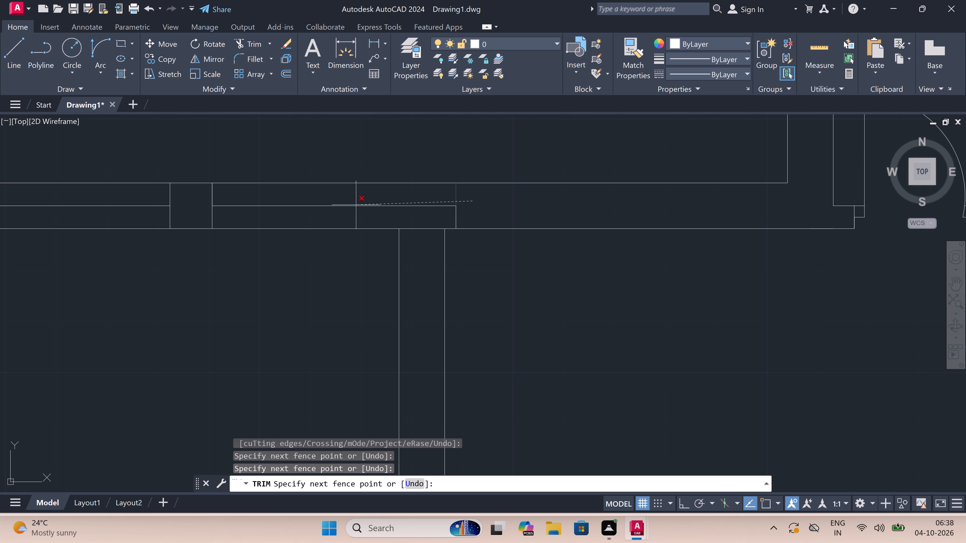
pyautogui.click(204, 198)
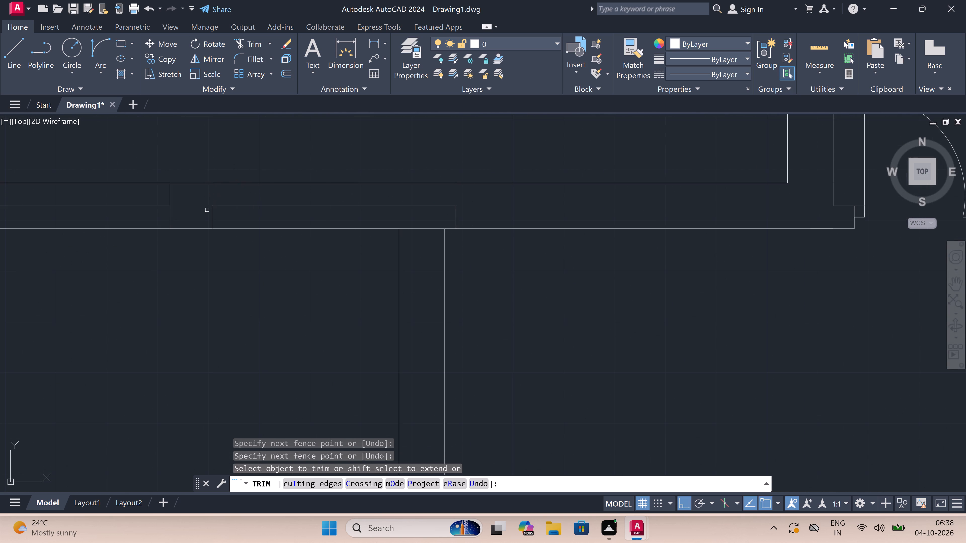
pyautogui.doubleClick(207, 210)
pyautogui.doubleClick(340, 200)
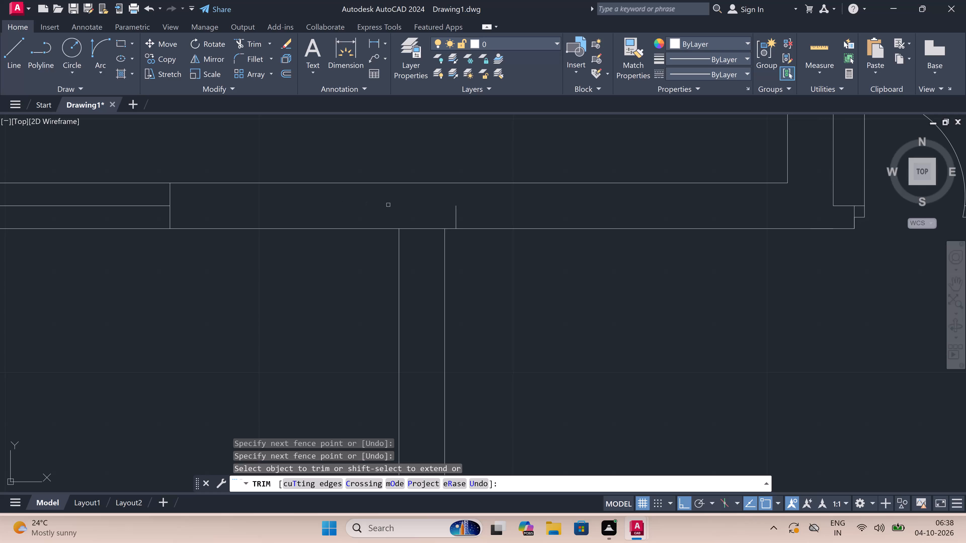
pyautogui.doubleClick(422, 205)
pyautogui.click(419, 268)
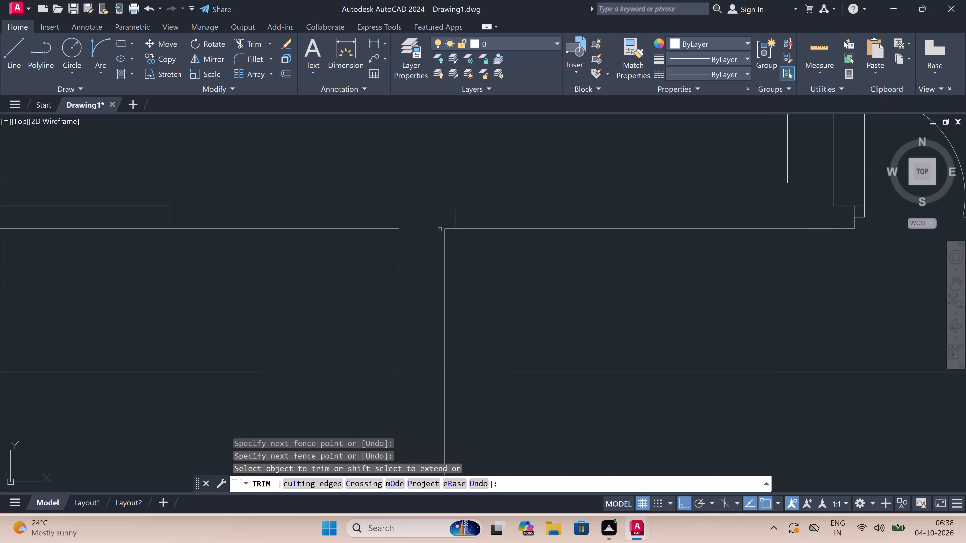
pyautogui.scroll(3, 461, 217)
pyautogui.click(461, 214)
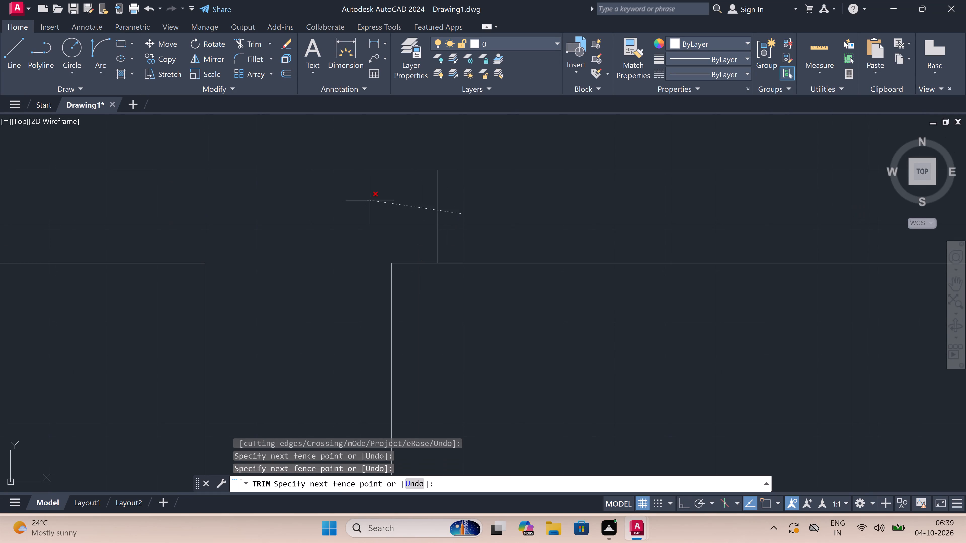
pyautogui.click(370, 200)
# Trim away the old window below the eastern partition in the southern exterior wall, plus the inner wall line across the partition's end.
pyautogui.scroll(-8, 361, 195)
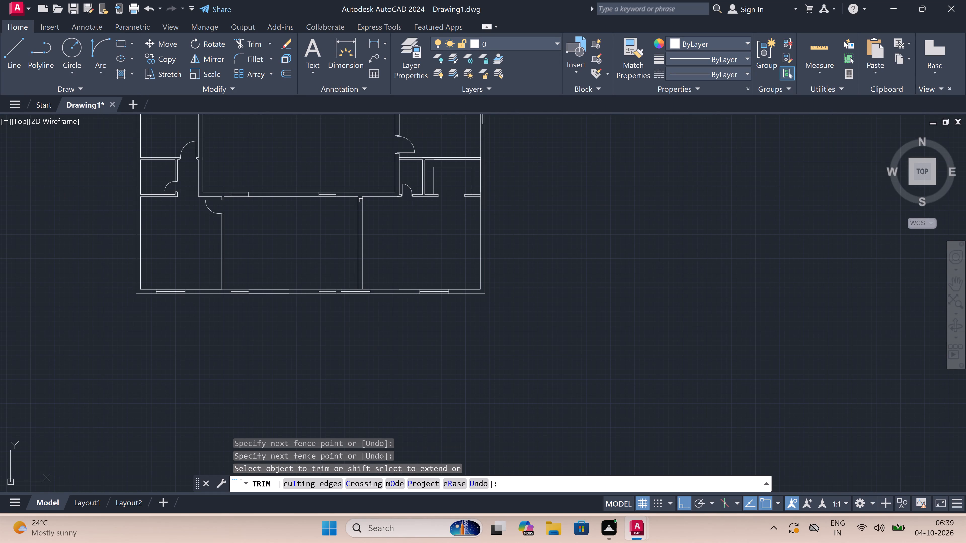
pyautogui.scroll(4, 348, 289)
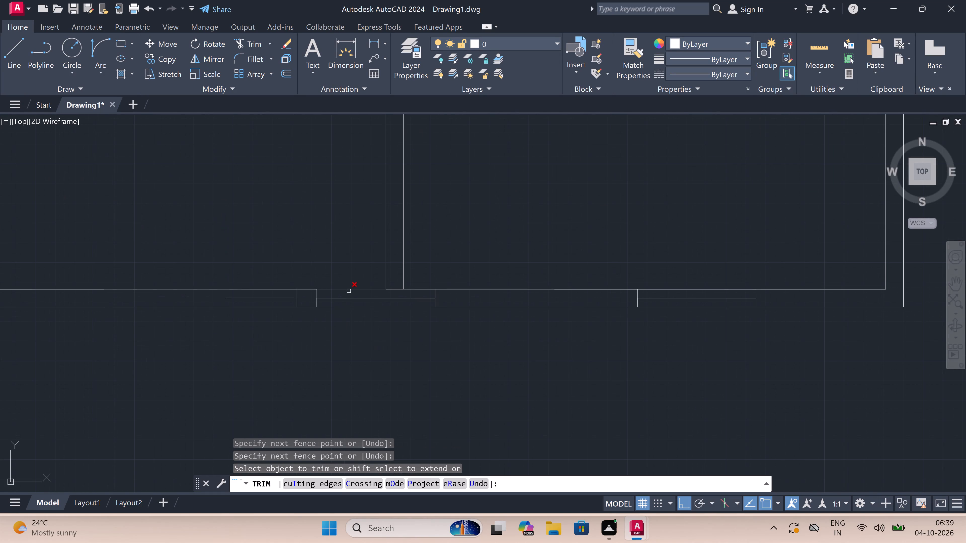
pyautogui.scroll(3, 337, 307)
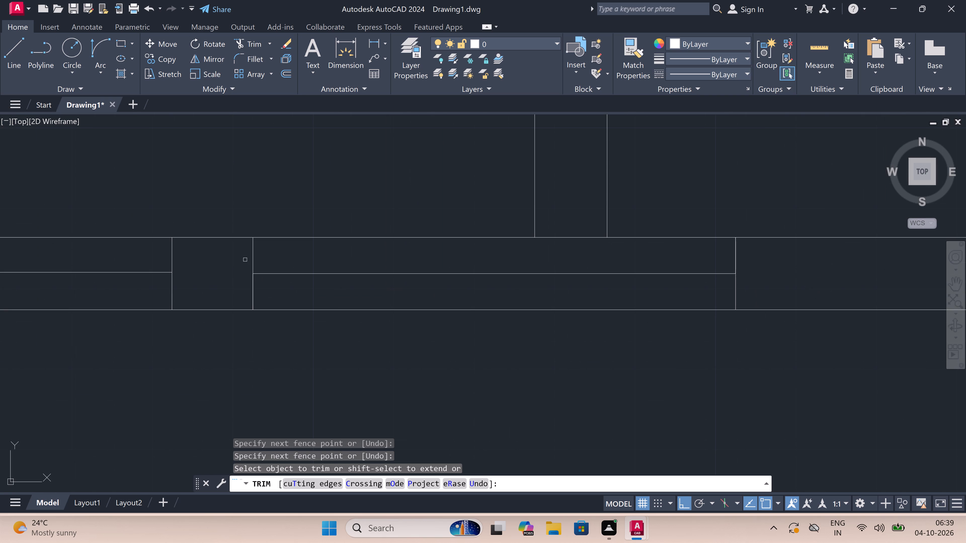
pyautogui.click(244, 258)
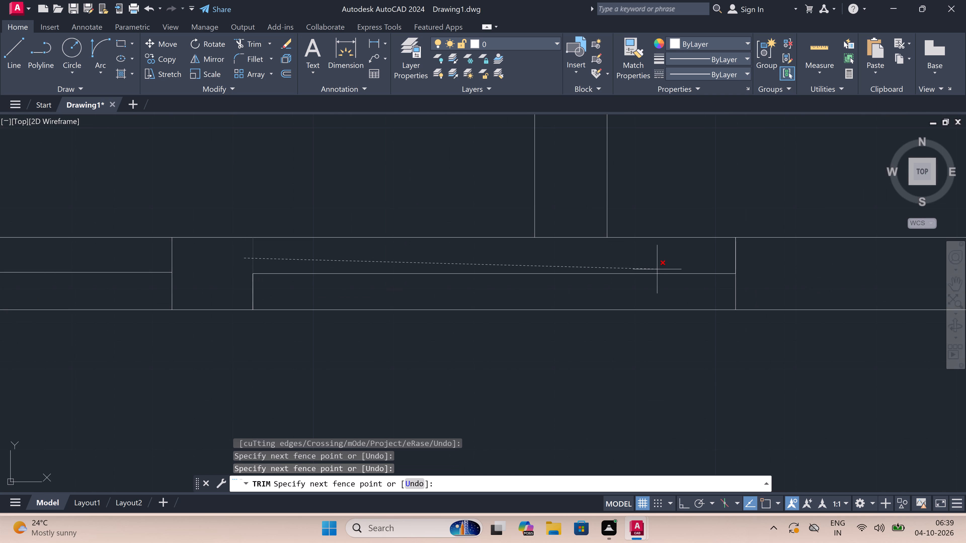
pyautogui.click(658, 274)
pyautogui.doubleClick(743, 271)
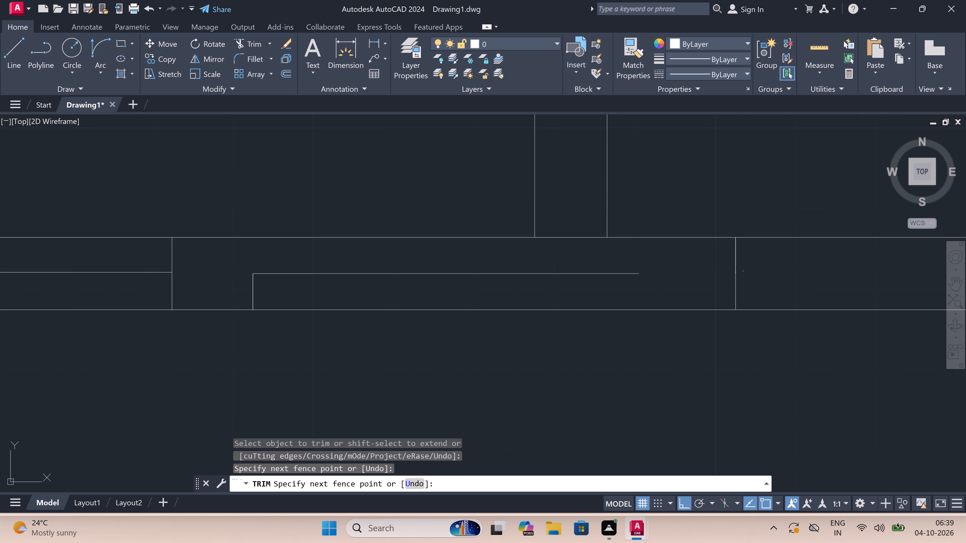
pyautogui.doubleClick(457, 274)
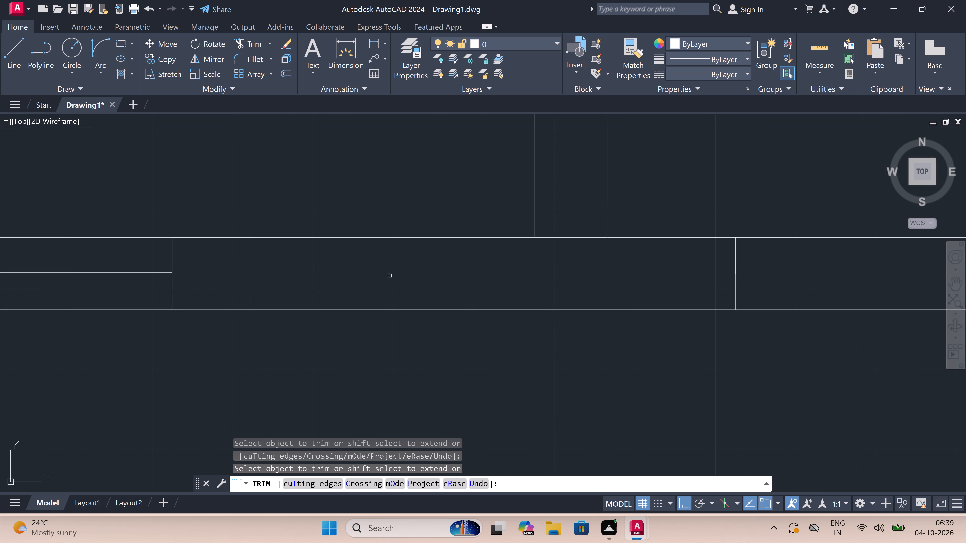
pyautogui.click(240, 298)
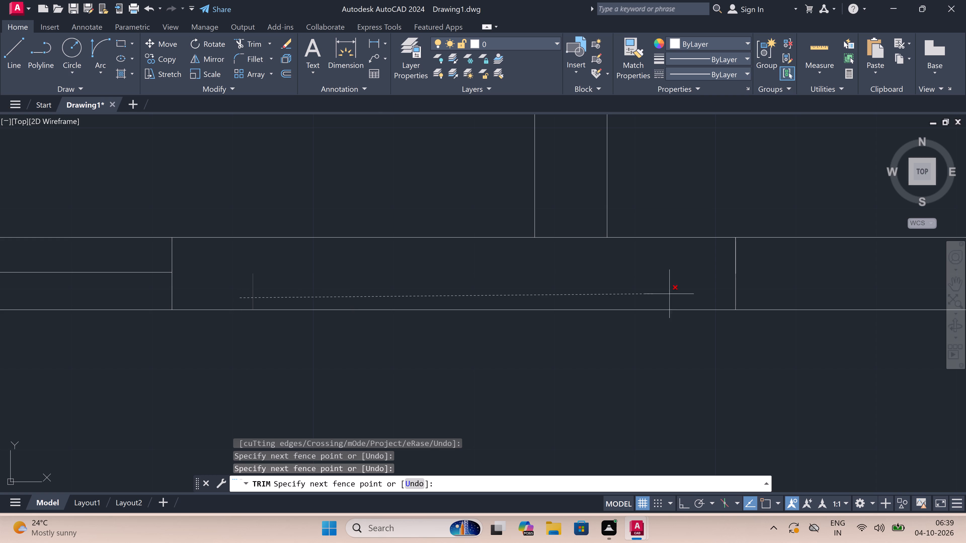
pyautogui.doubleClick(761, 286)
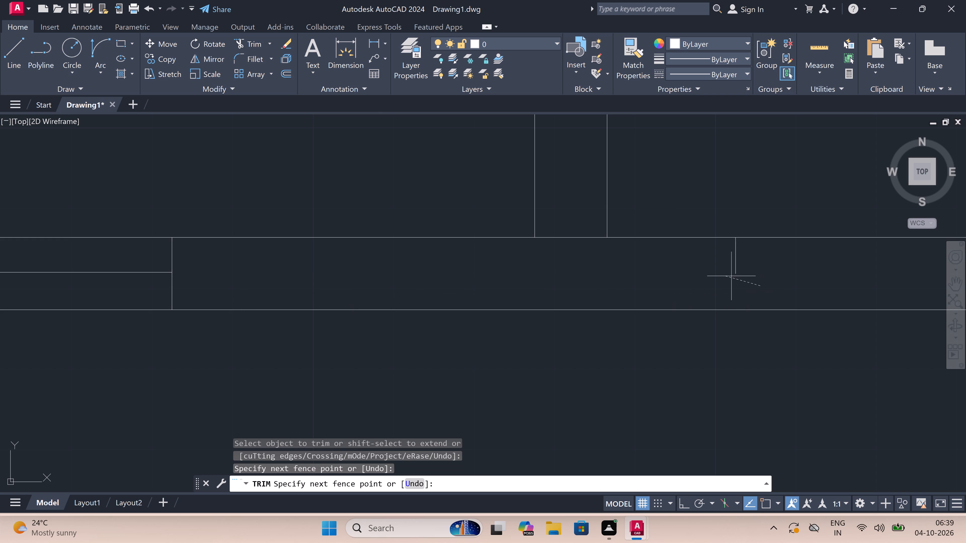
pyautogui.doubleClick(736, 261)
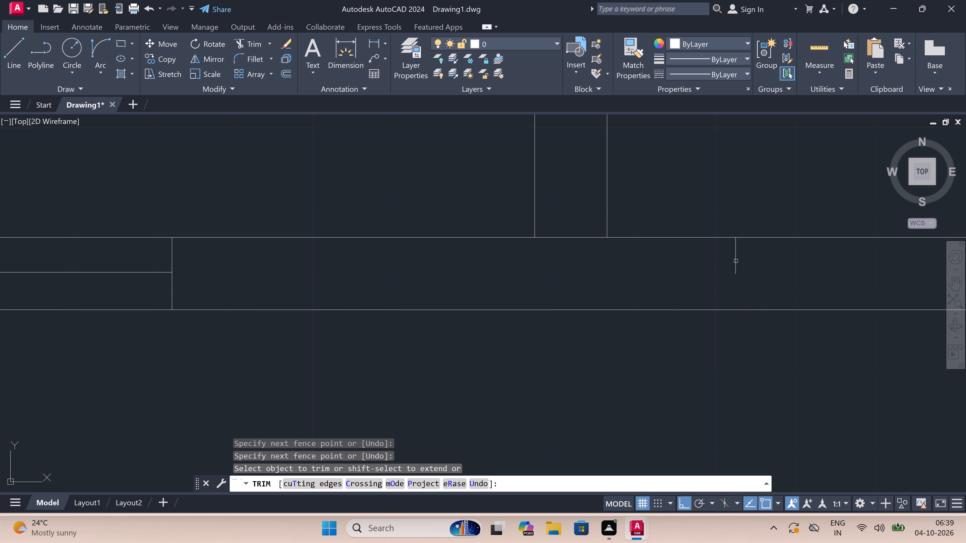
pyautogui.doubleClick(736, 261)
pyautogui.doubleClick(557, 261)
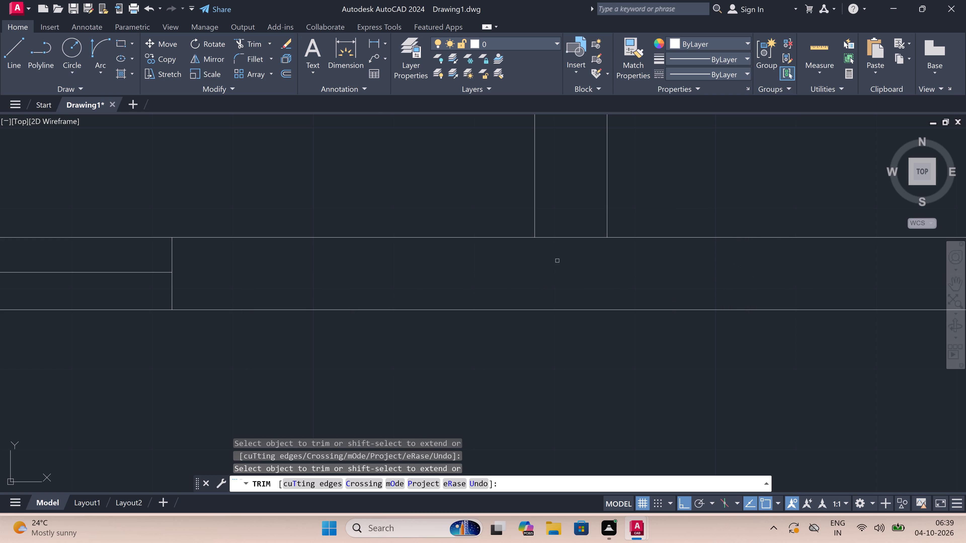
pyautogui.click(572, 223)
pyautogui.scroll(-2, 572, 223)
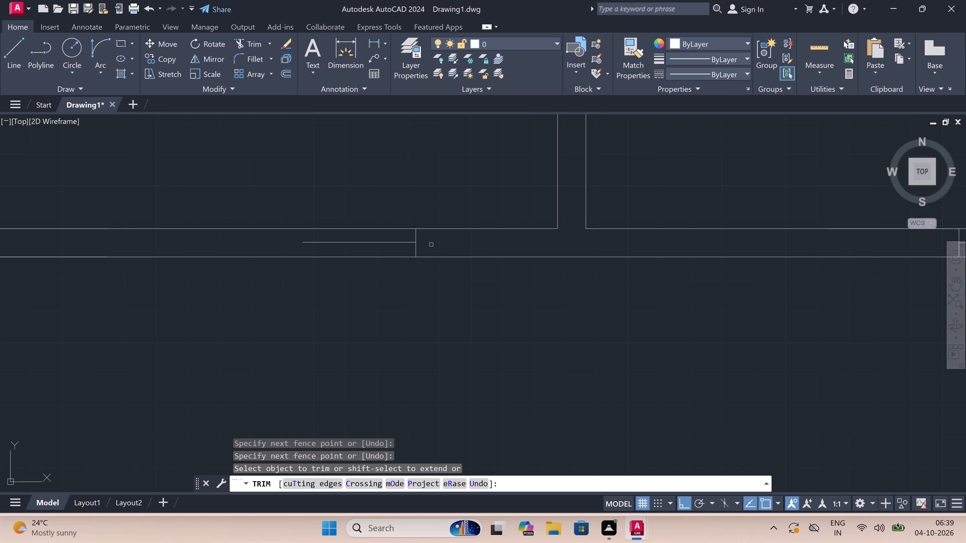
pyautogui.scroll(-2, 428, 246)
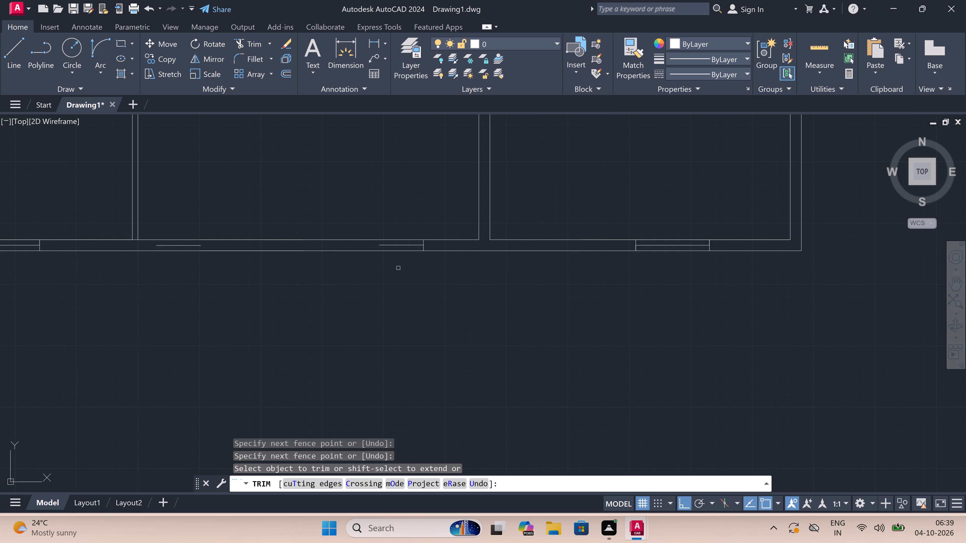
pyautogui.press('Escape')
# Draw a vertical line across the southern exterior wall to close the west end of the middle room's east window.
pyautogui.write('l')
pyautogui.press('space')
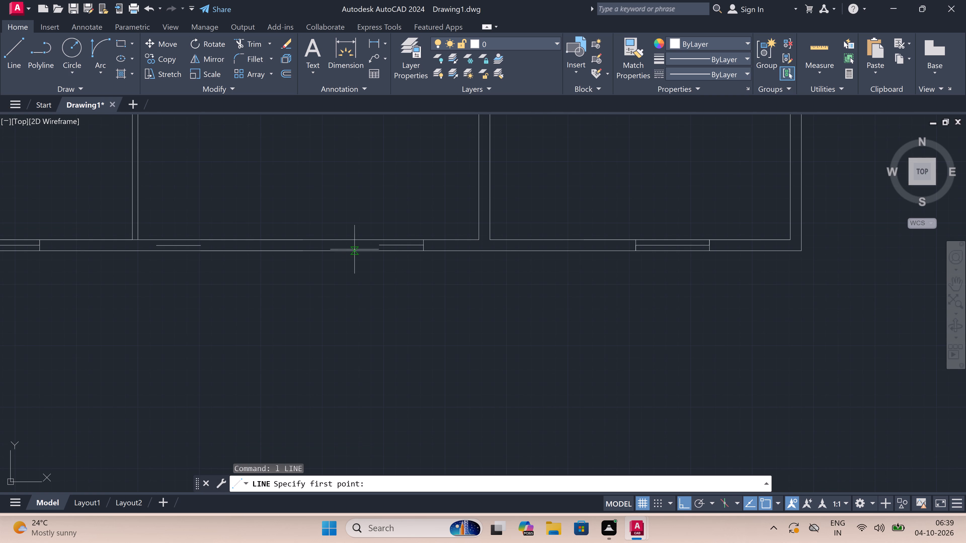
pyautogui.scroll(3, 367, 245)
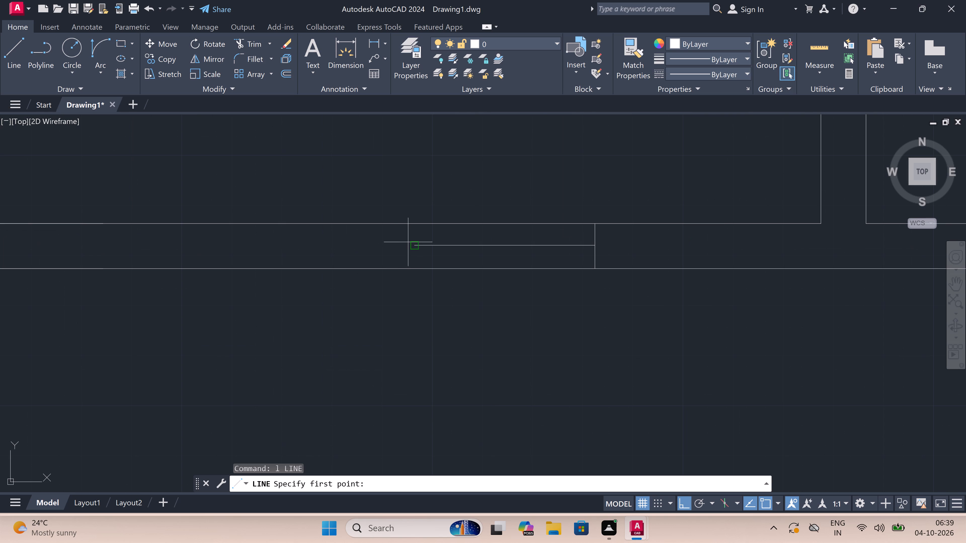
pyautogui.doubleClick(409, 245)
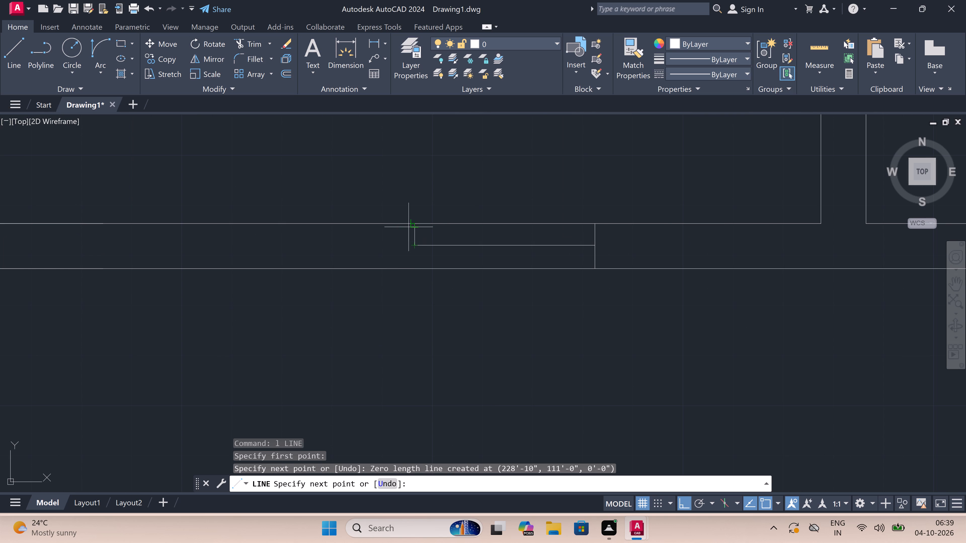
pyautogui.moveTo(422, 222); pyautogui.dragTo(422, 219)
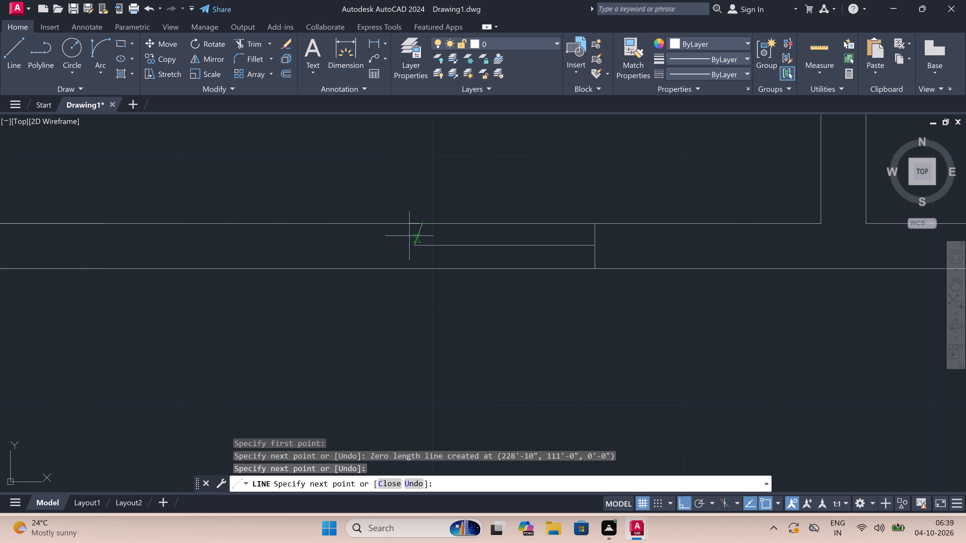
pyautogui.hotkey('ctrl', 'z')
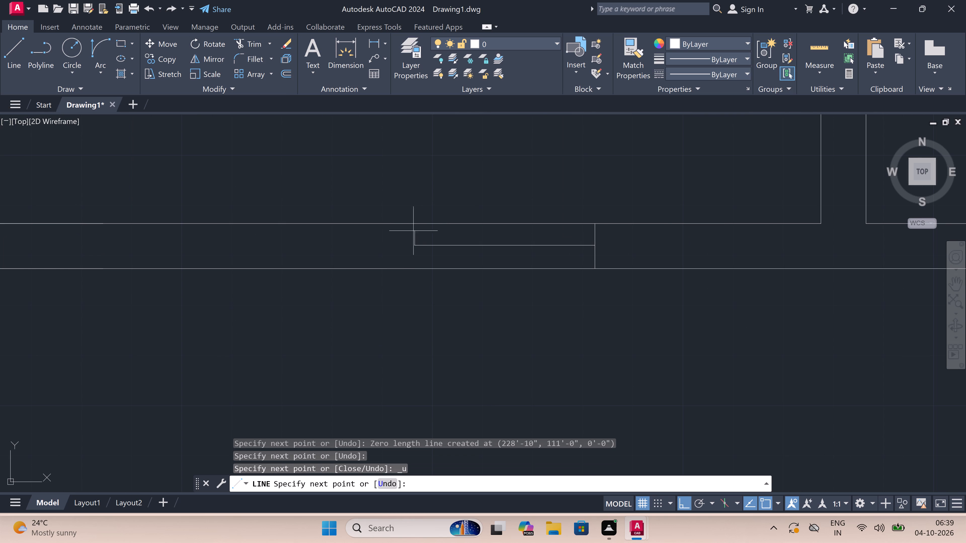
pyautogui.scroll(2, 413, 225)
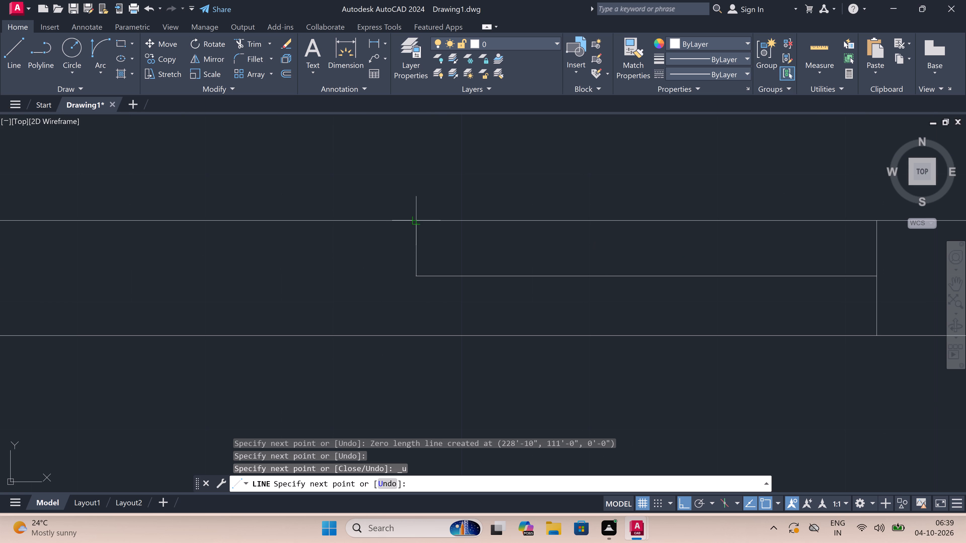
pyautogui.click(416, 219)
pyautogui.click(416, 335)
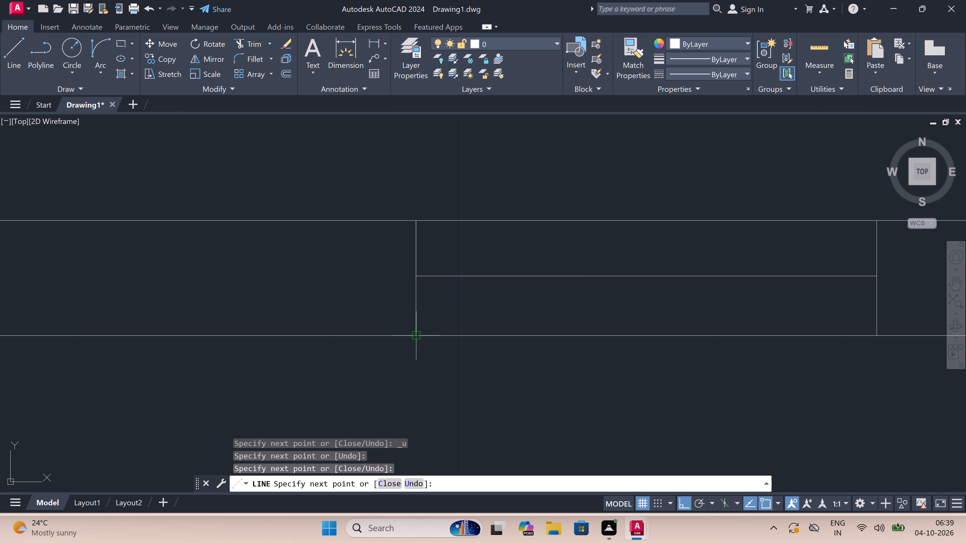
pyautogui.press('Escape')
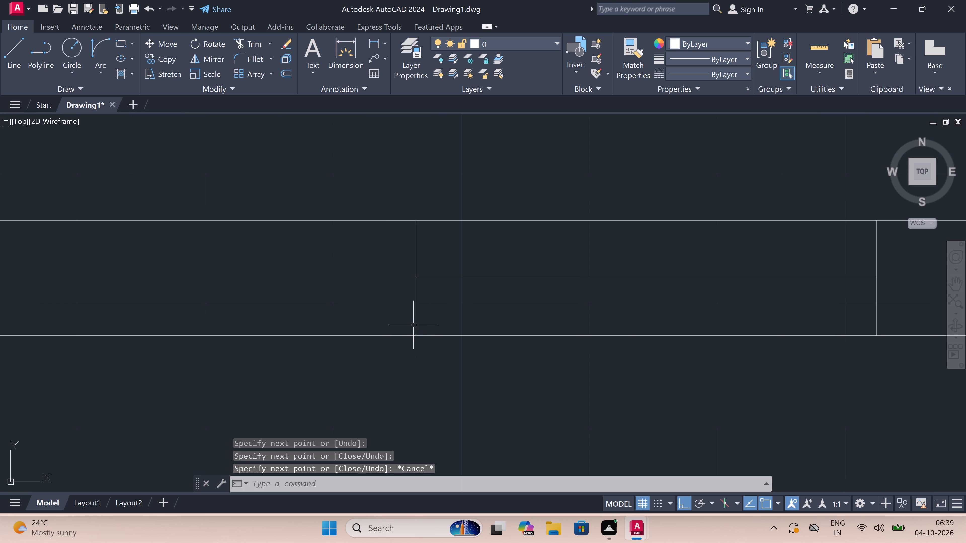
# Draw vertical lines across the southern exterior wall to close both ends of the middle room's west window.
pyautogui.press('space')
pyautogui.scroll(-5, 387, 304)
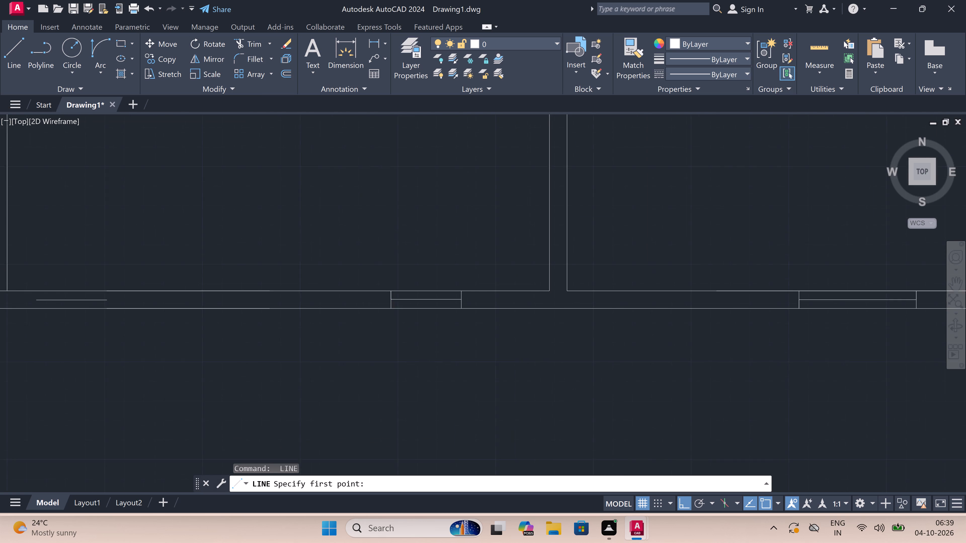
pyautogui.scroll(-1, 386, 304)
pyautogui.scroll(4, 245, 302)
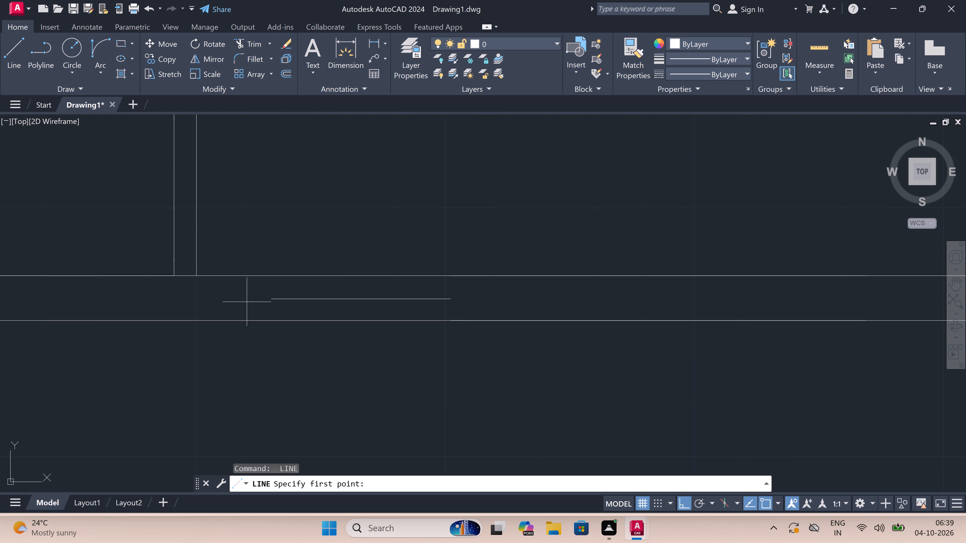
pyautogui.click(267, 300)
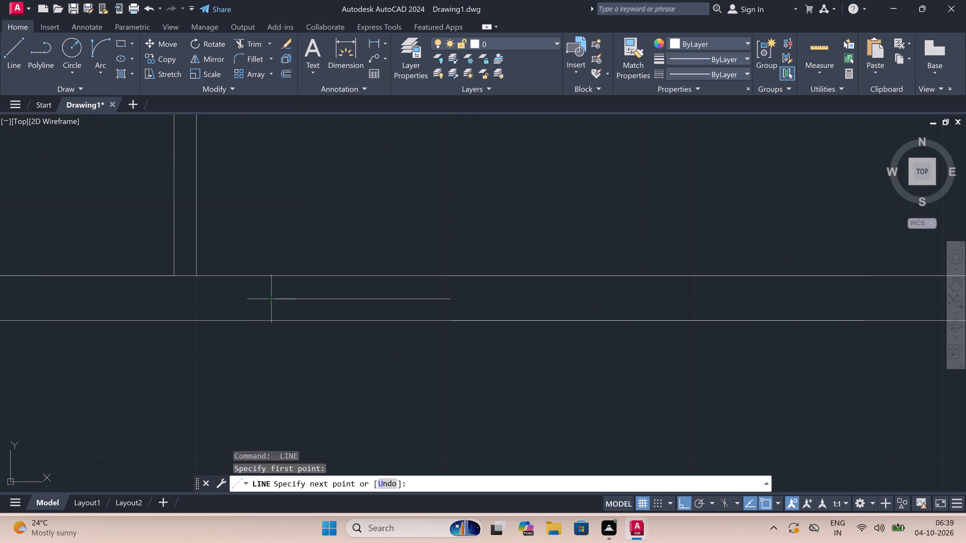
pyautogui.click(269, 278)
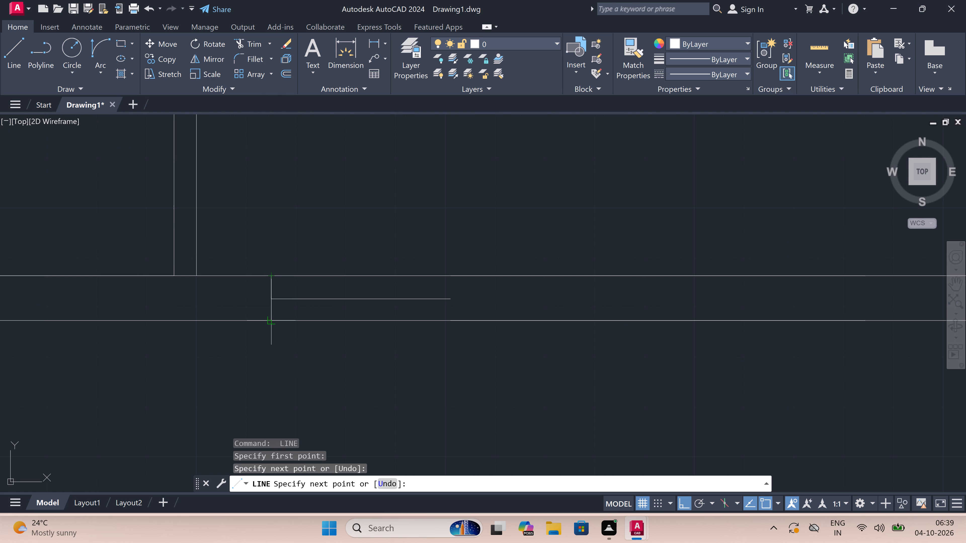
pyautogui.click(267, 321)
pyautogui.press('Escape')
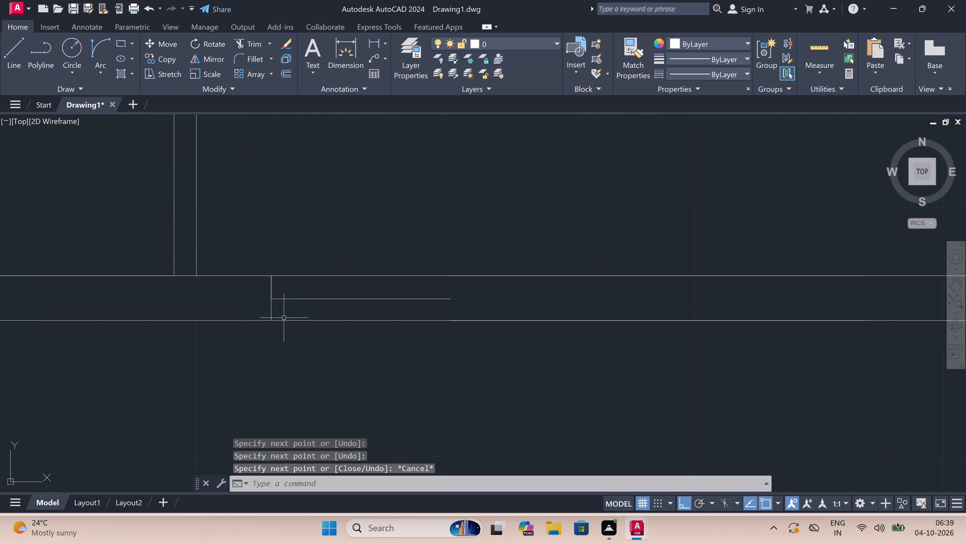
pyautogui.press('space')
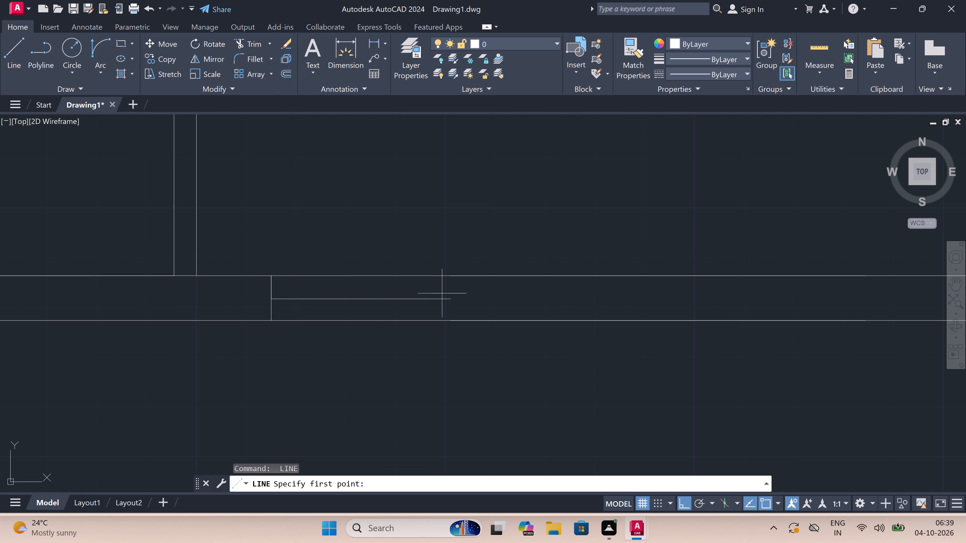
pyautogui.click(451, 299)
pyautogui.doubleClick(450, 280)
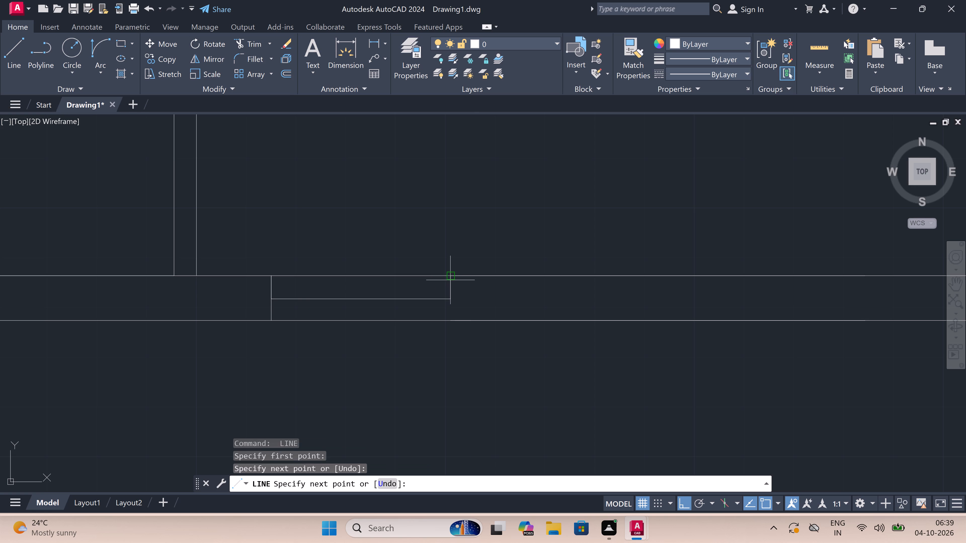
pyautogui.click(448, 318)
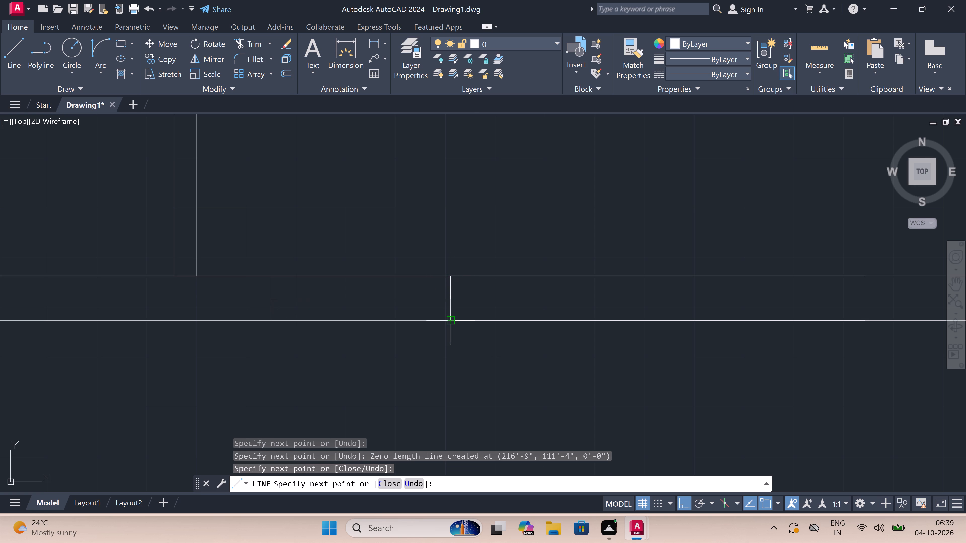
pyautogui.press('Escape')
# Trim away the southern exterior wall's inner line where it crosses the end of the middle room's western partition.
pyautogui.write('tr')
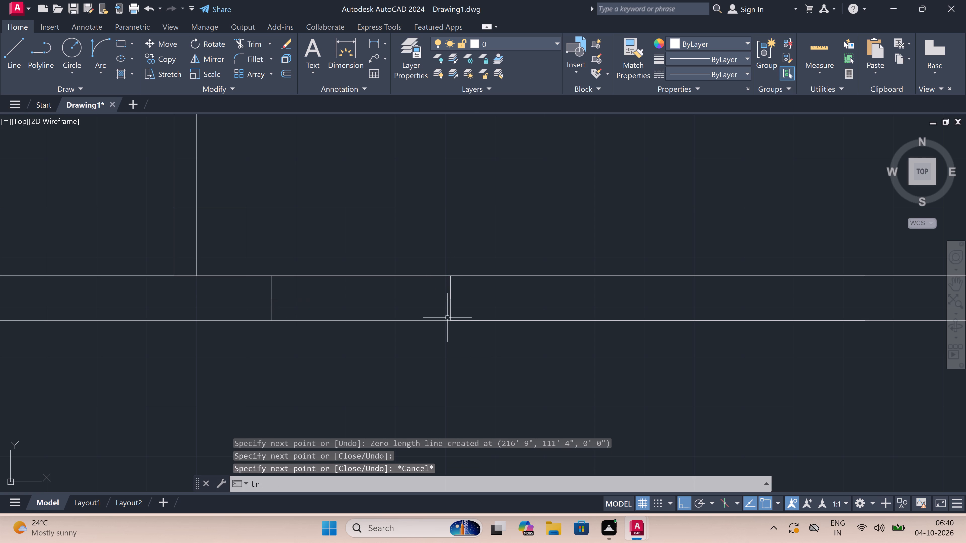
pyautogui.press('space')
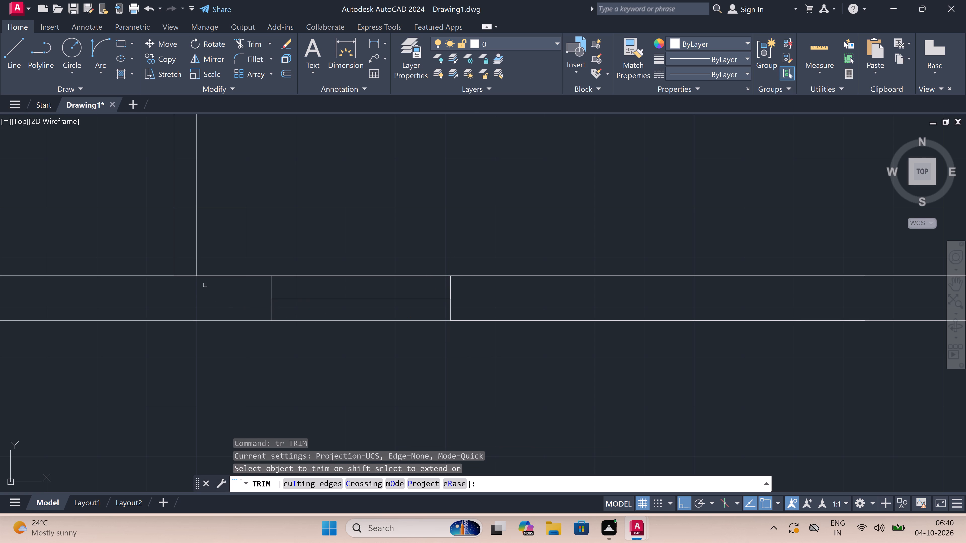
pyautogui.scroll(3, 188, 279)
pyautogui.click(187, 244)
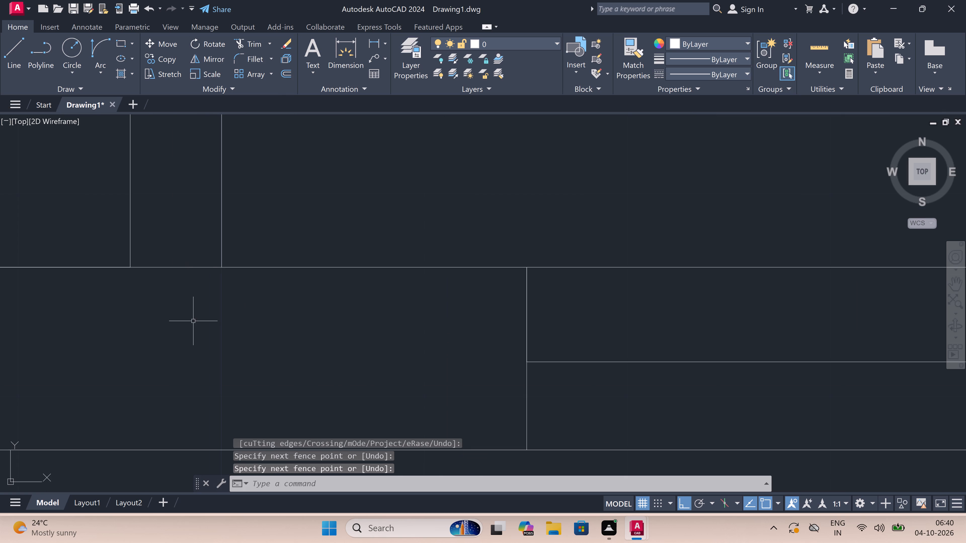
pyautogui.click(193, 321)
pyautogui.press('Escape')
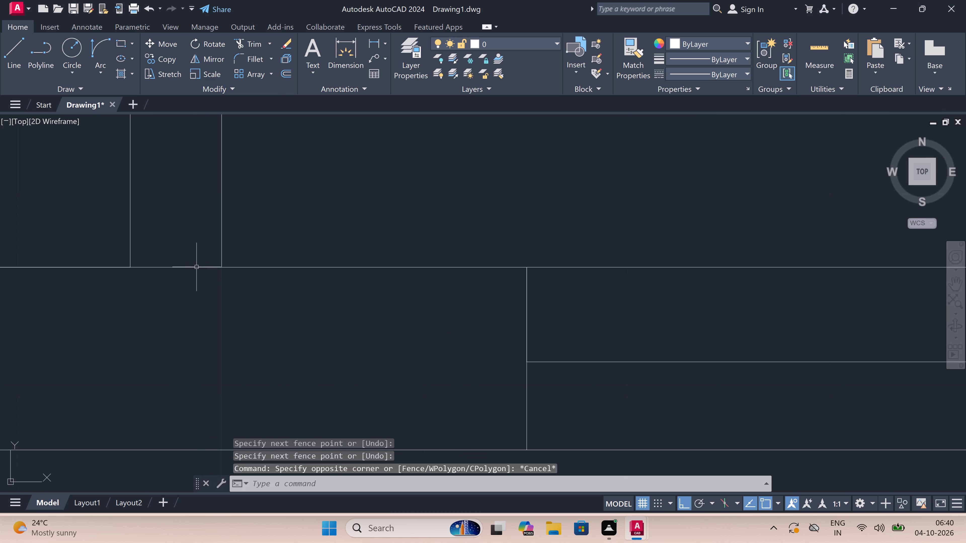
pyautogui.press('t')
pyautogui.press('r')
pyautogui.press('space')
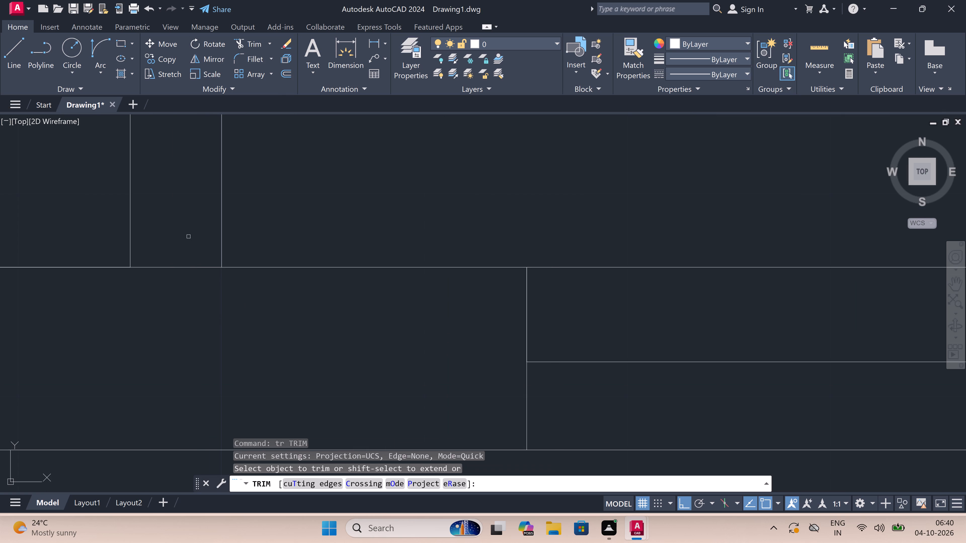
pyautogui.click(188, 237)
pyautogui.doubleClick(188, 295)
pyautogui.scroll(-4, 190, 295)
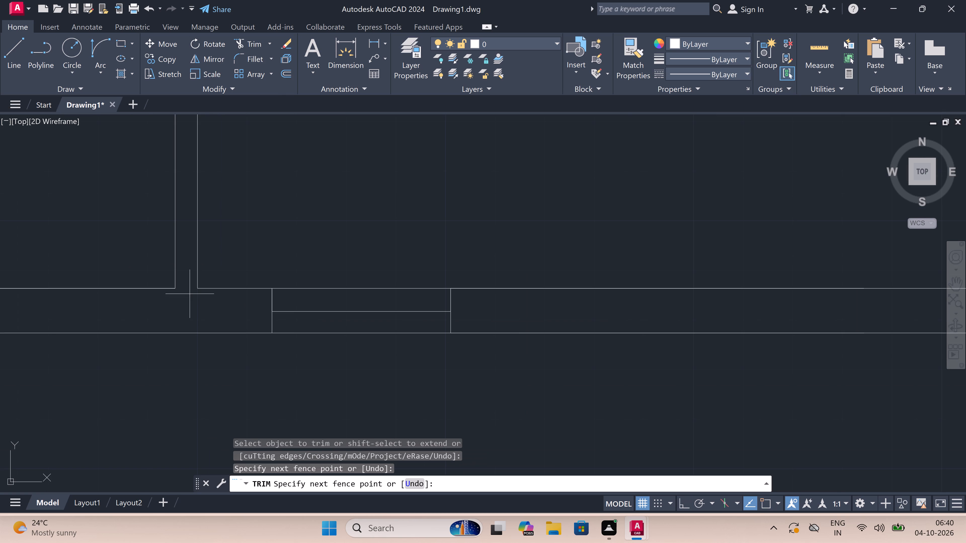
pyautogui.click(188, 310)
pyautogui.scroll(-3, 188, 310)
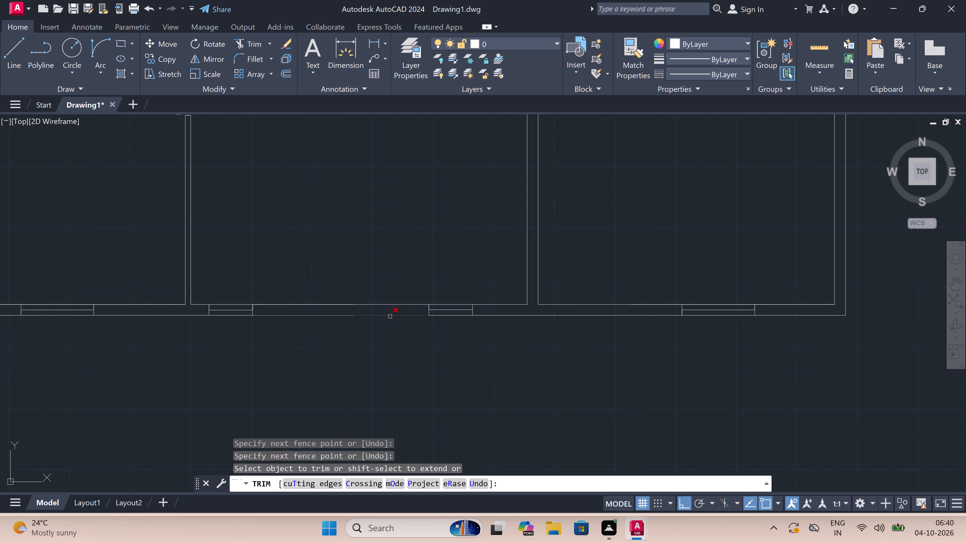
pyautogui.press('Escape')
# Draw a vertical guide line from the west jamb of the double door in the hall's north wall down to the southern exterior wall.
pyautogui.scroll(-3, 337, 321)
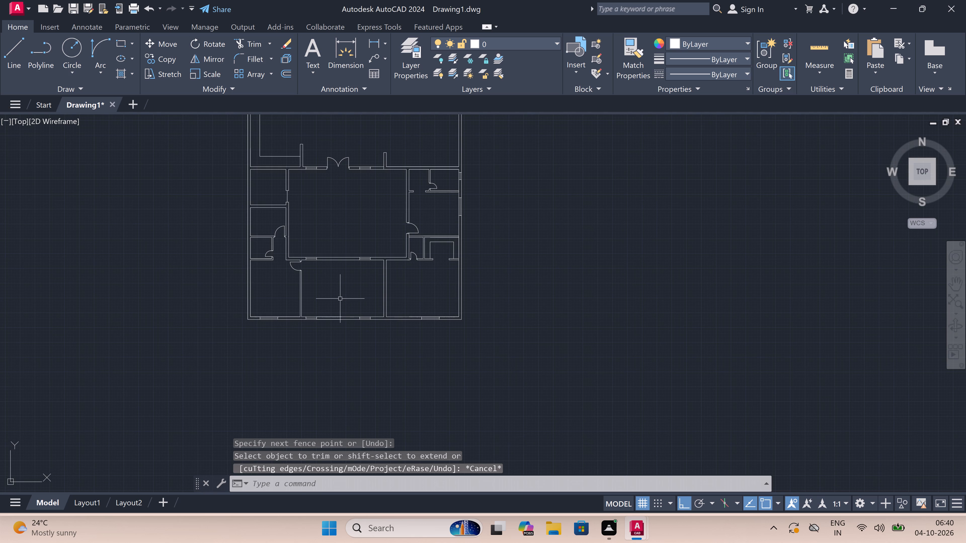
pyautogui.scroll(1, 339, 298)
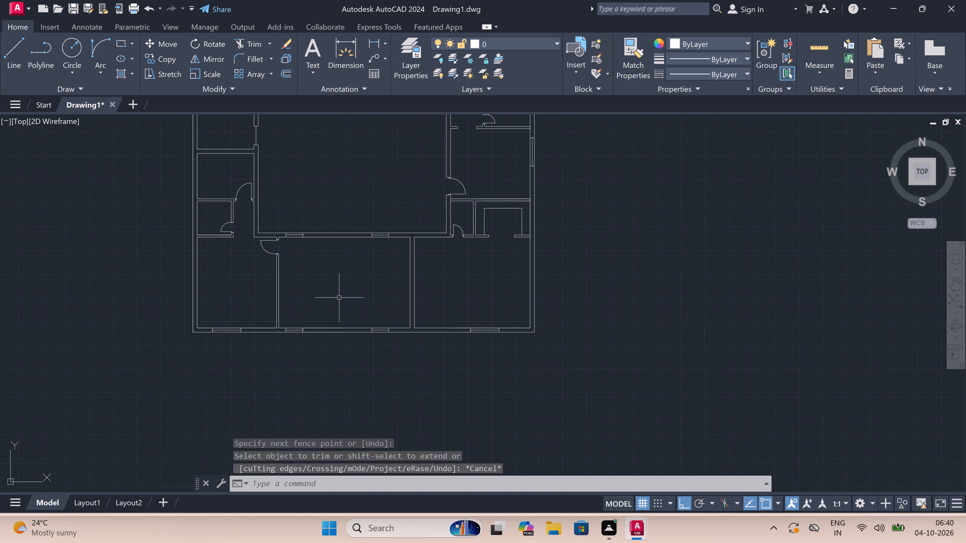
pyautogui.write('l')
pyautogui.press('space')
pyautogui.scroll(-1, 339, 297)
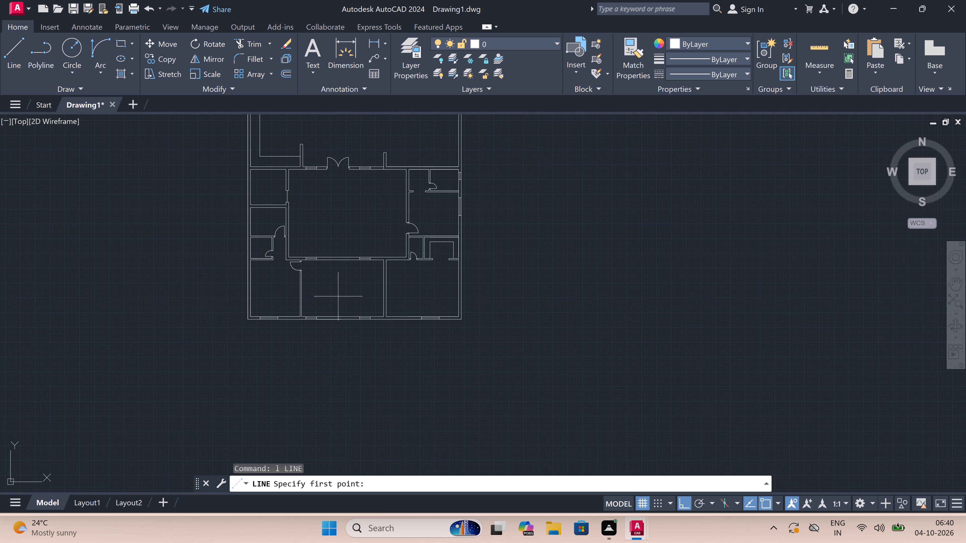
pyautogui.scroll(2, 325, 173)
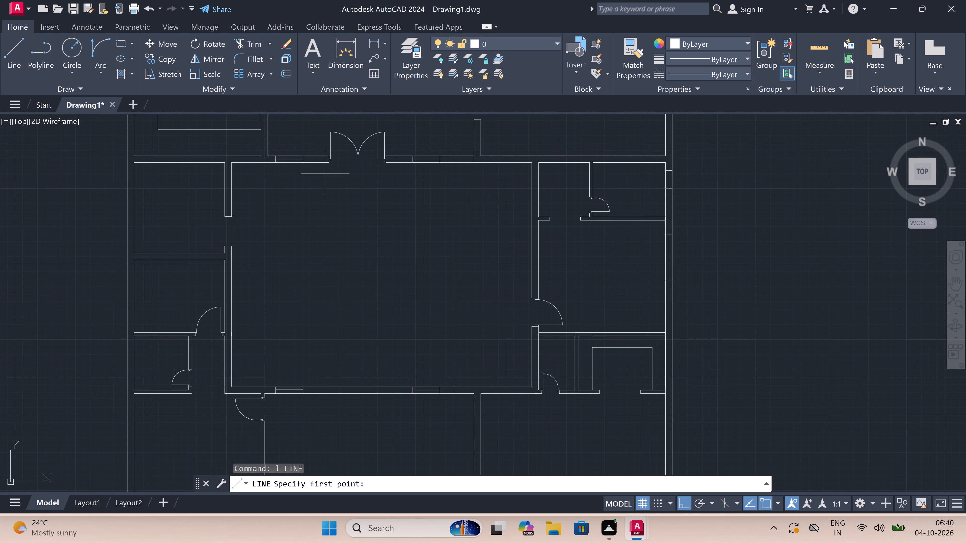
pyautogui.doubleClick(329, 166)
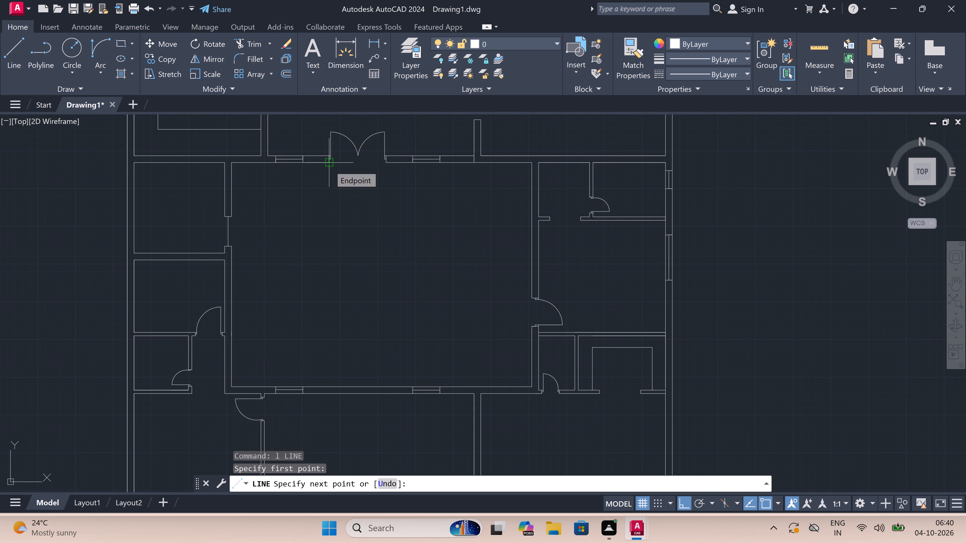
pyautogui.scroll(-2, 319, 297)
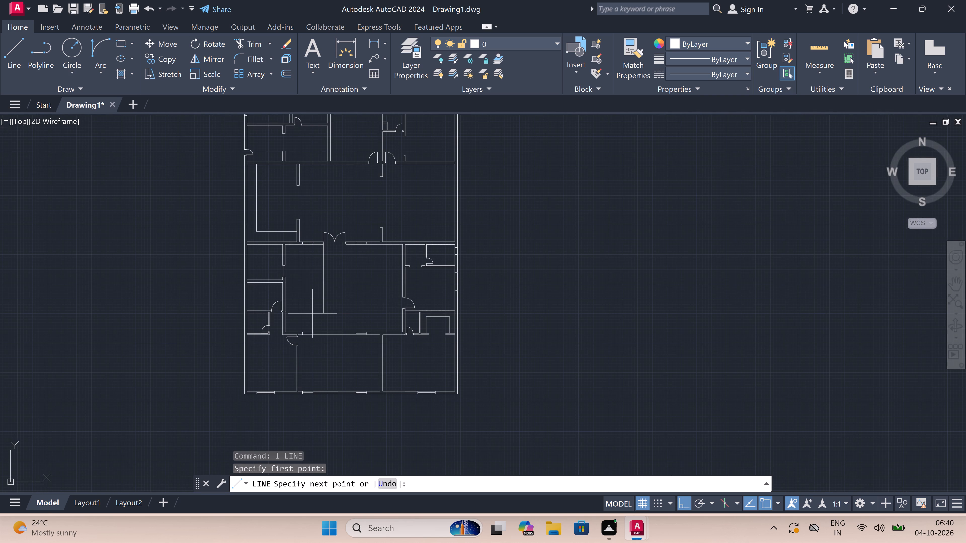
pyautogui.scroll(3, 325, 399)
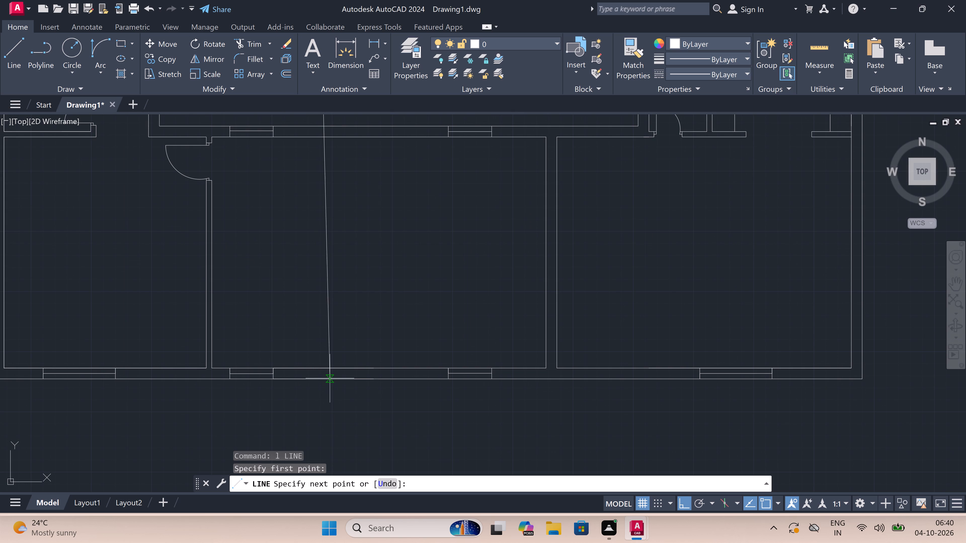
pyautogui.scroll(2, 309, 385)
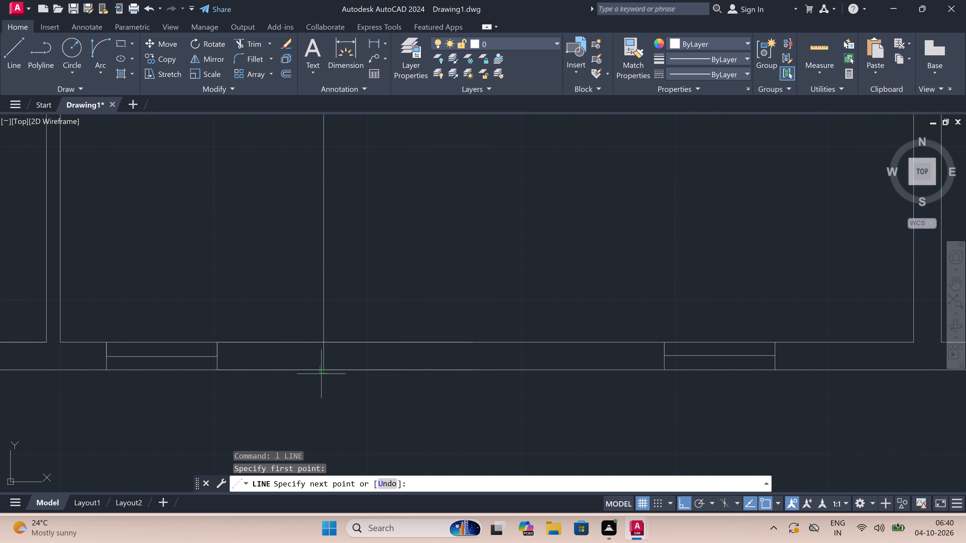
pyautogui.click(323, 372)
pyautogui.press('Escape')
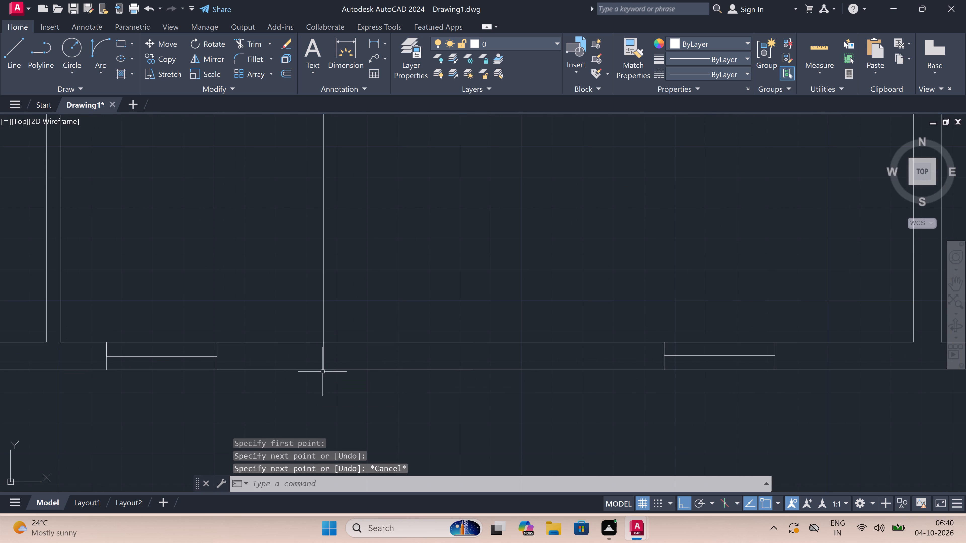
# Draw a vertical guide line from the east jamb of the hall's north double door down to the southern exterior wall.
pyautogui.press('space')
pyautogui.scroll(-5, 323, 371)
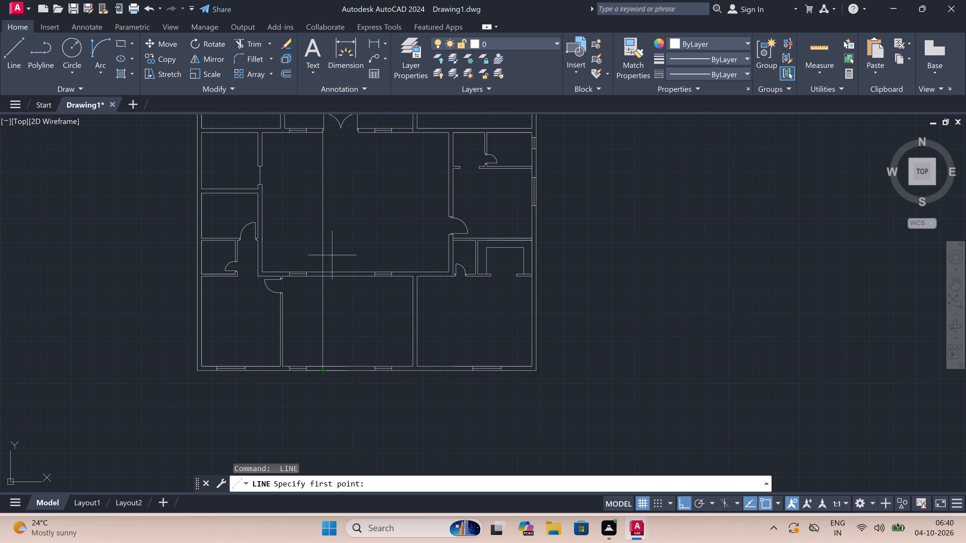
pyautogui.scroll(1, 360, 143)
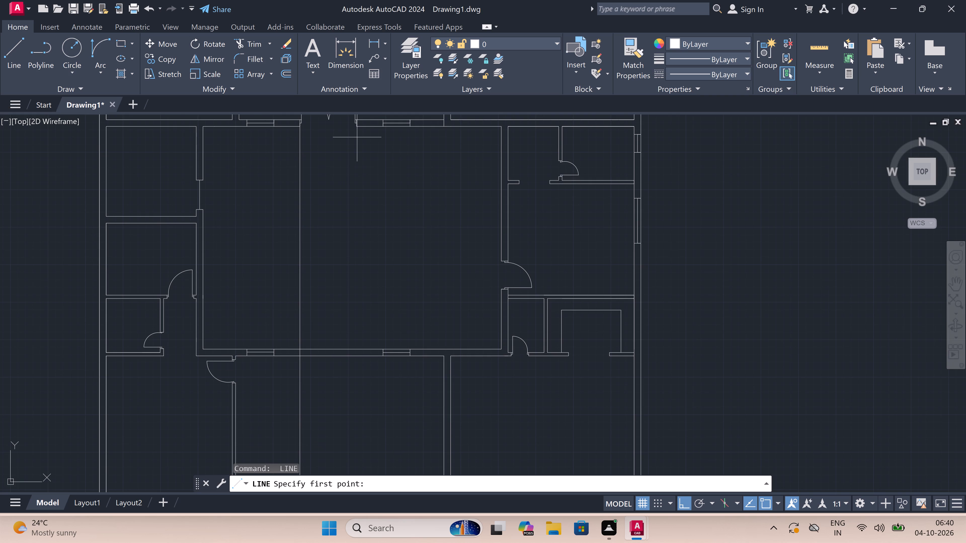
pyautogui.scroll(4, 355, 118)
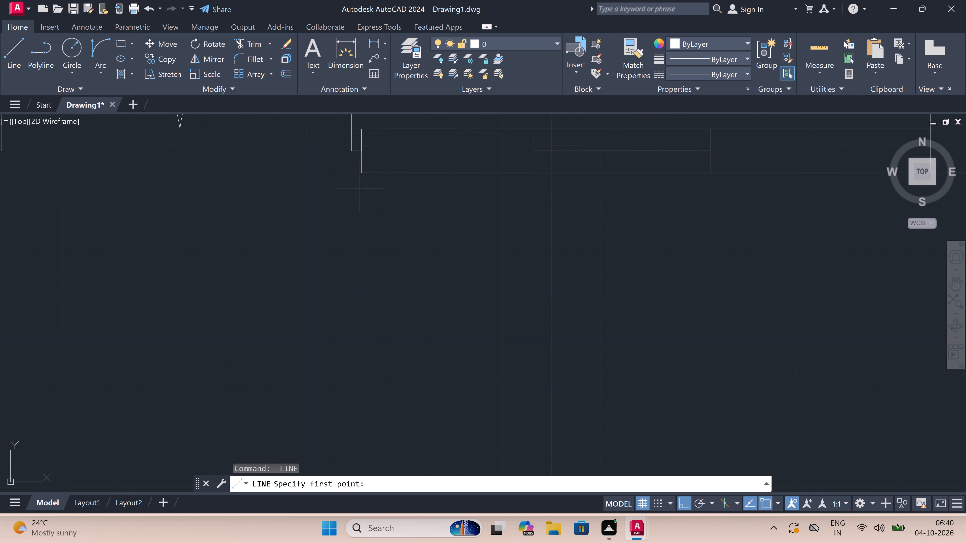
pyautogui.doubleClick(360, 168)
pyautogui.scroll(-4, 360, 168)
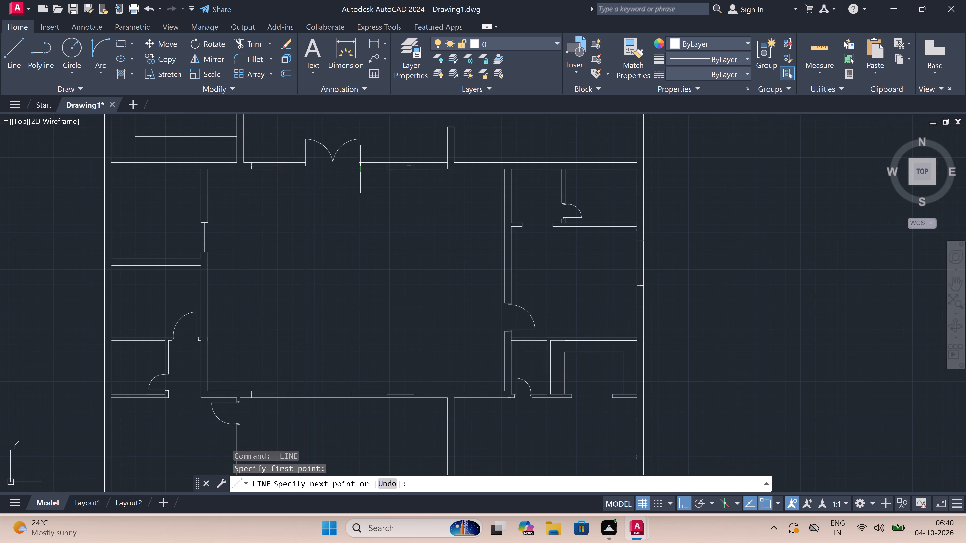
pyautogui.scroll(-5, 356, 227)
pyautogui.scroll(4, 351, 276)
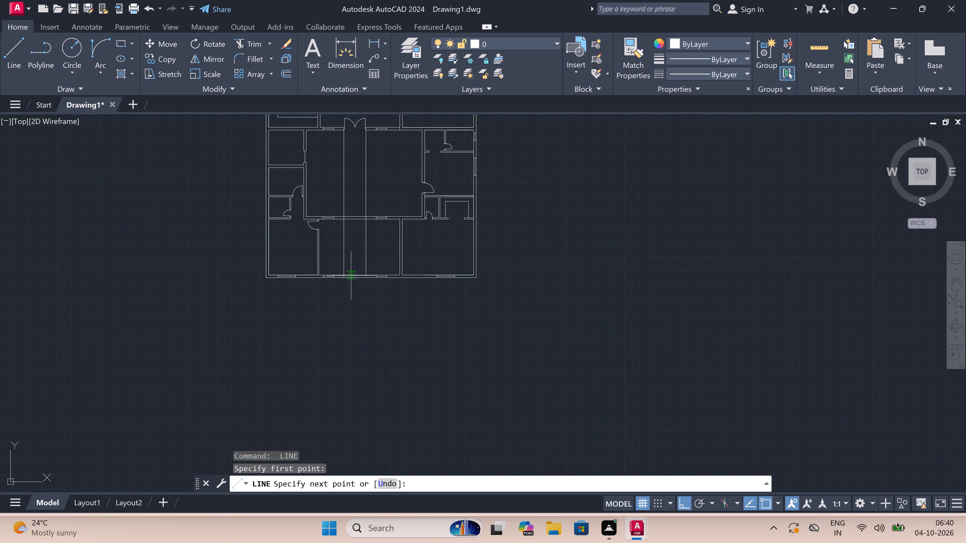
pyautogui.scroll(3, 366, 277)
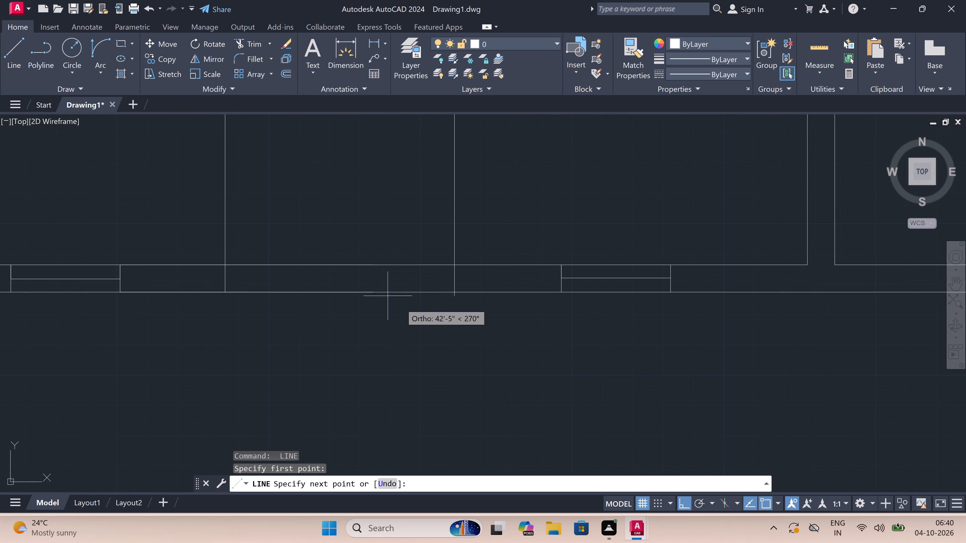
pyautogui.click(456, 291)
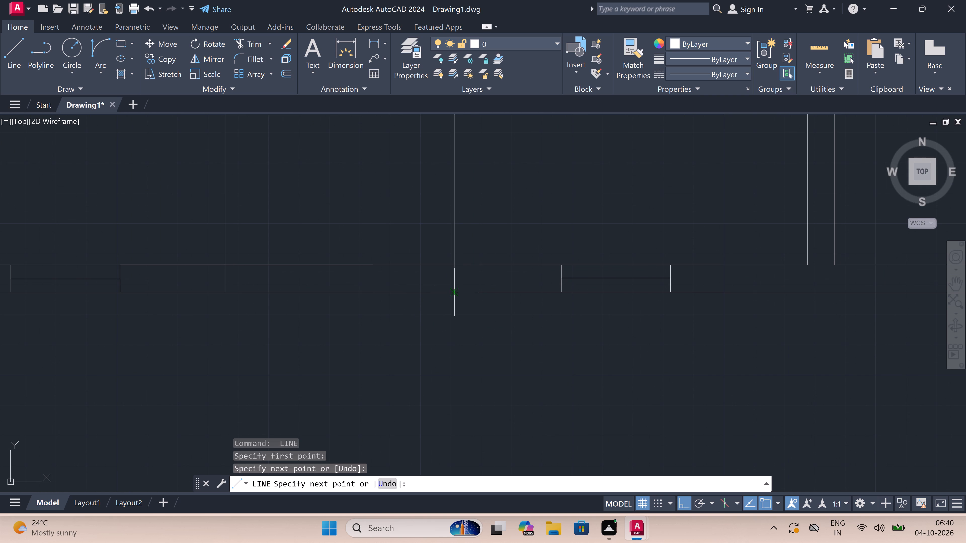
pyautogui.press('Escape')
# Trim both vertical guide lines inside the middle southern room and the hall, keeping only the pieces crossing the walls.
pyautogui.scroll(-4, 370, 337)
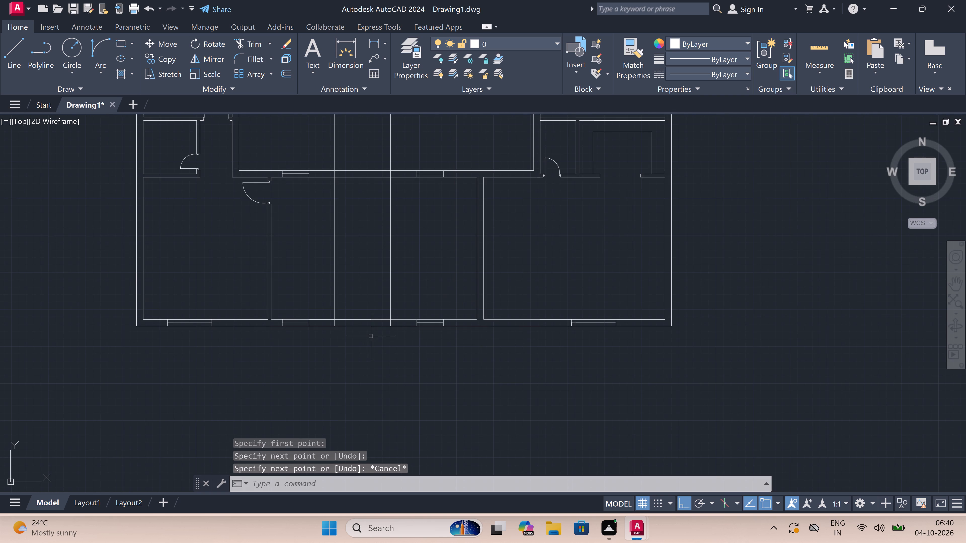
pyautogui.scroll(-2, 389, 289)
pyautogui.press('t')
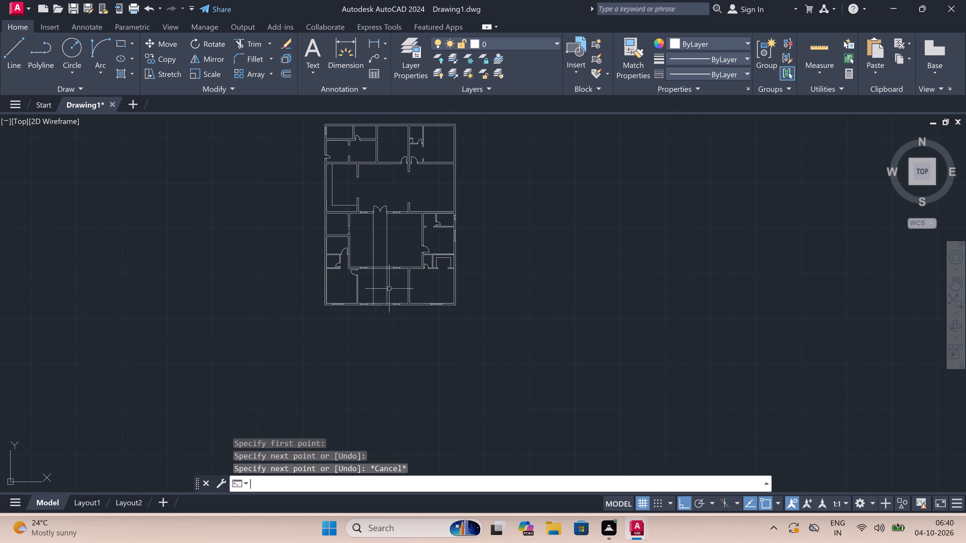
pyautogui.write('r')
pyautogui.press('space')
pyautogui.scroll(2, 391, 289)
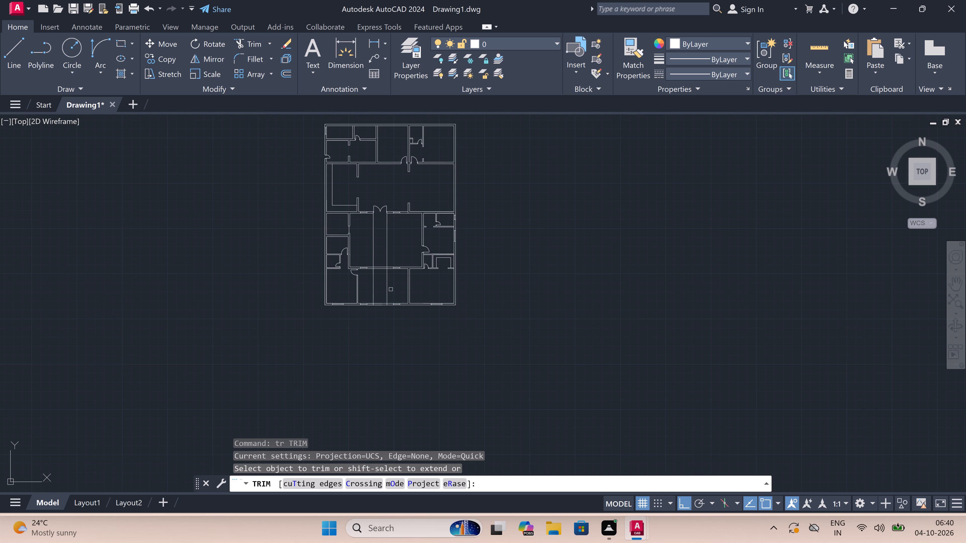
pyautogui.click(388, 290)
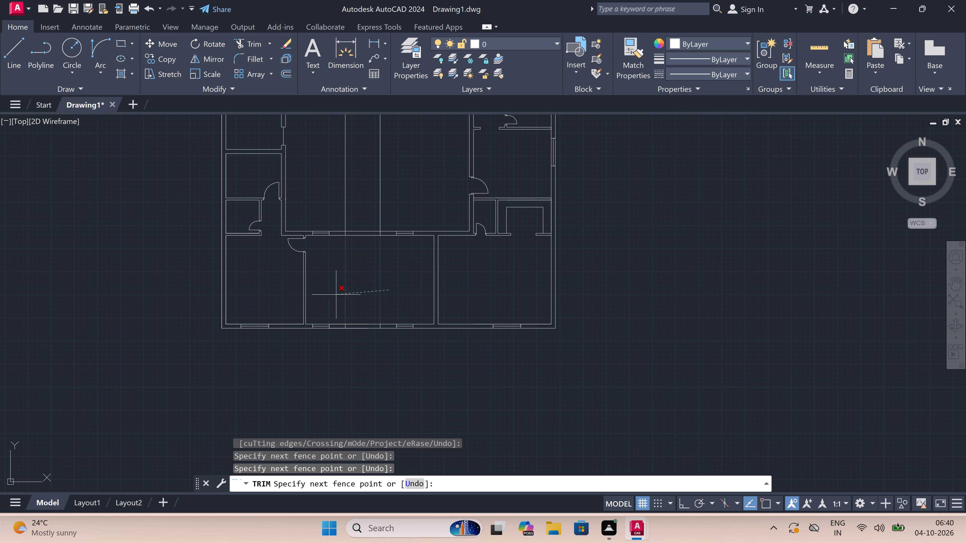
pyautogui.tripleClick(336, 295)
pyautogui.scroll(-1, 337, 294)
pyautogui.click(338, 276)
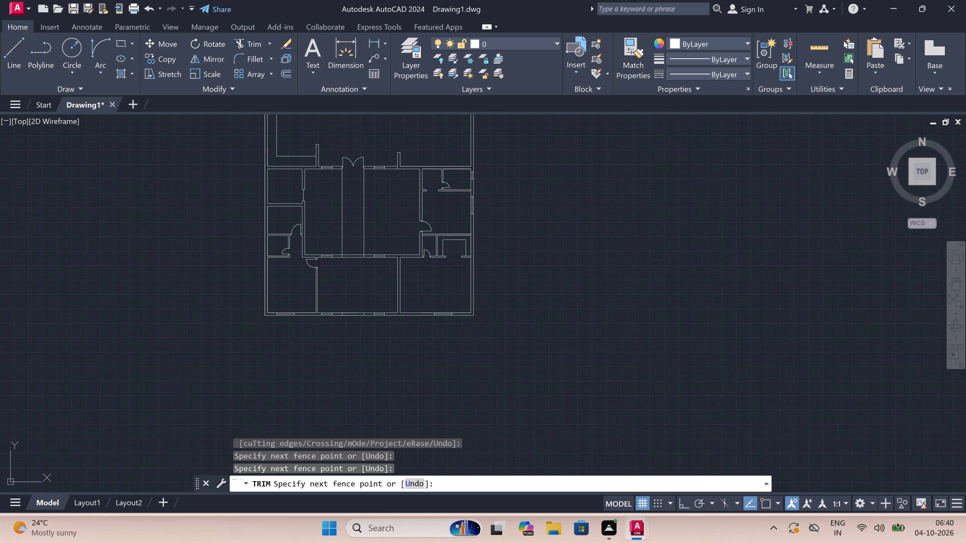
pyautogui.doubleClick(336, 229)
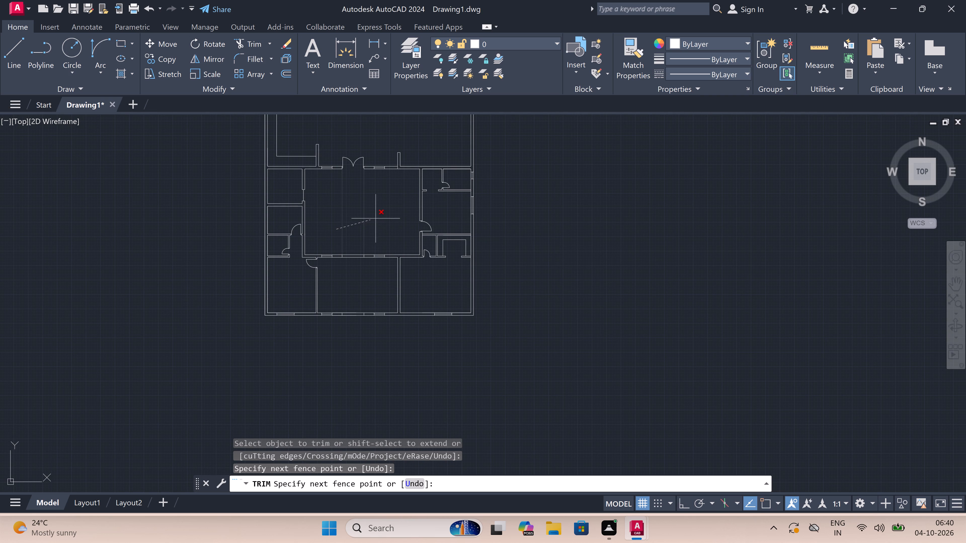
pyautogui.tripleClick(378, 218)
pyautogui.click(343, 242)
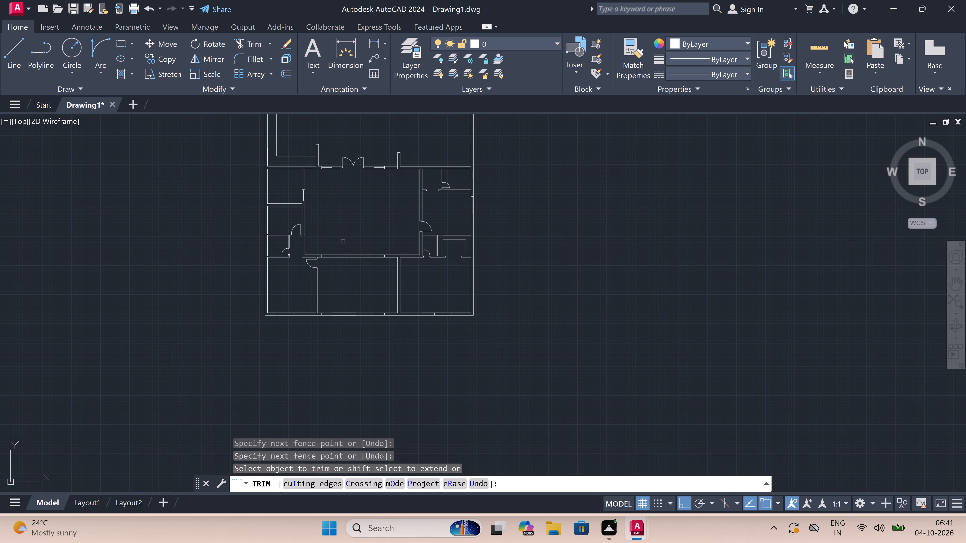
pyautogui.press('Escape')
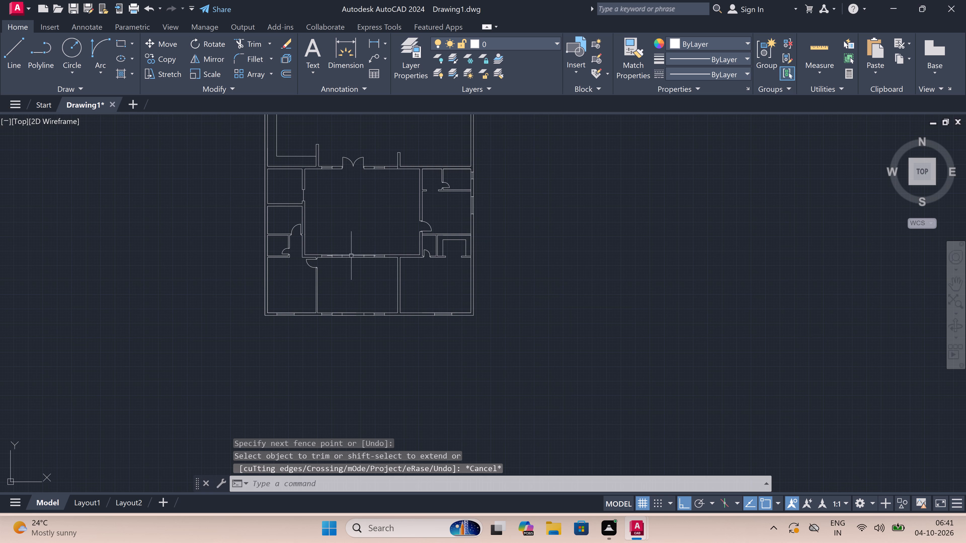
# Draw the east door leaf in the hall's south wall: 2" west from the east jamb's midpoint, 3' north.
pyautogui.scroll(3, 351, 249)
pyautogui.scroll(3, 366, 262)
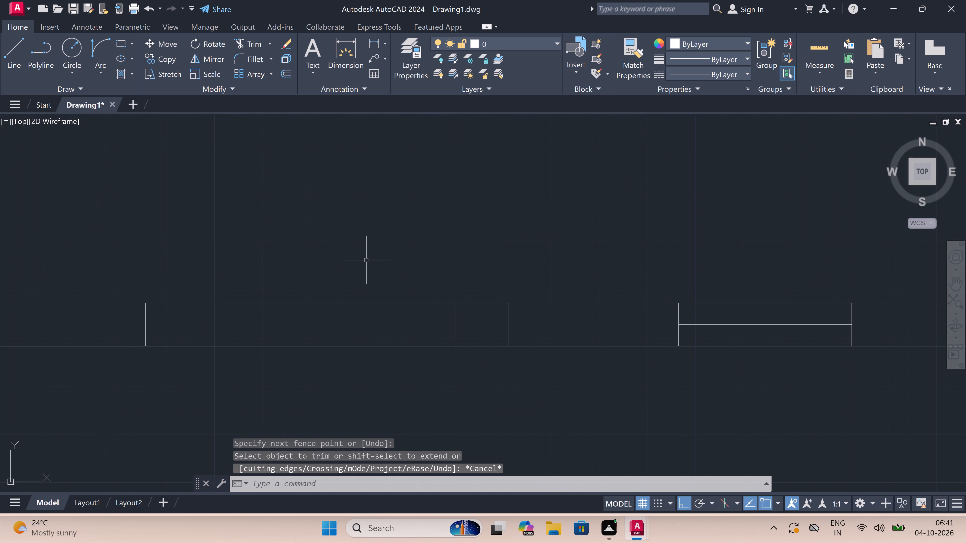
pyautogui.press('l')
pyautogui.press('space')
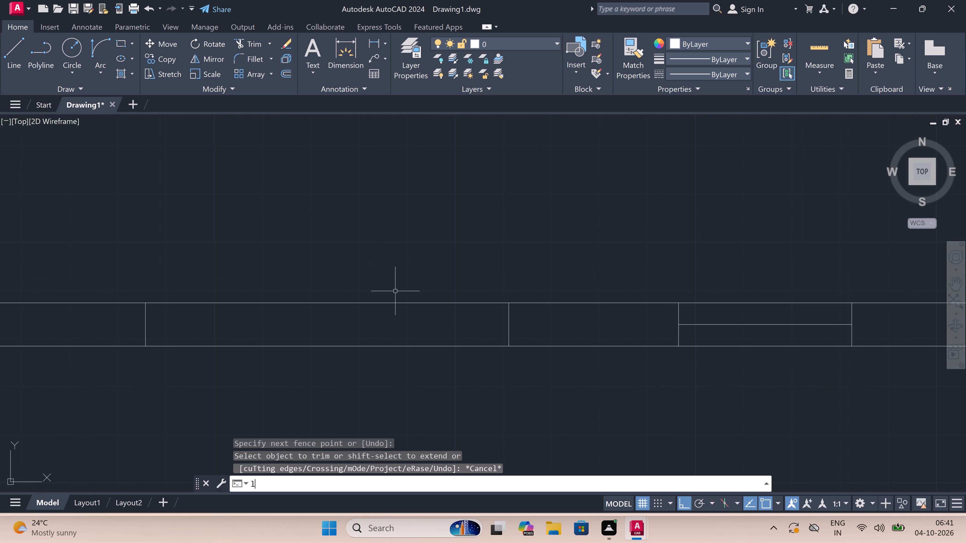
pyautogui.click(511, 324)
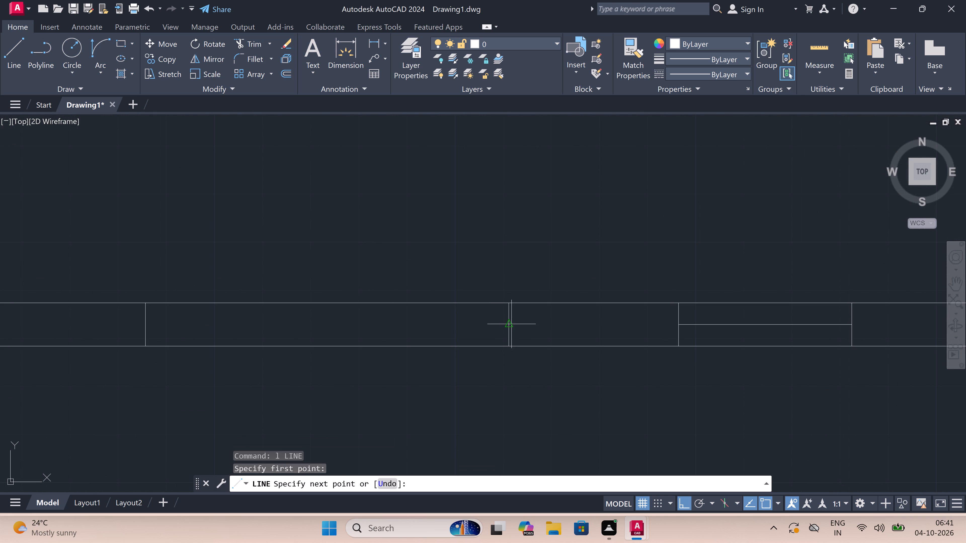
pyautogui.press('2')
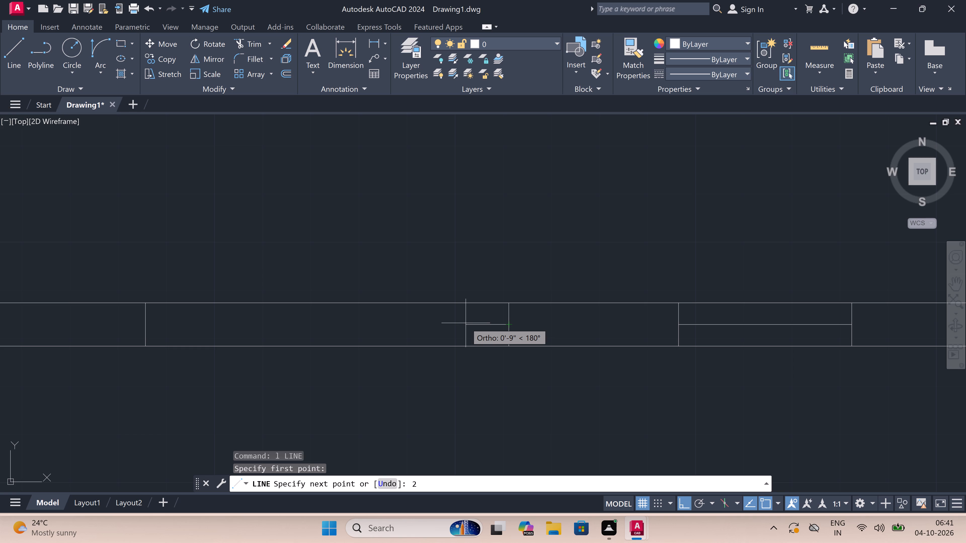
pyautogui.hotkey('shift', '"')
pyautogui.press('space')
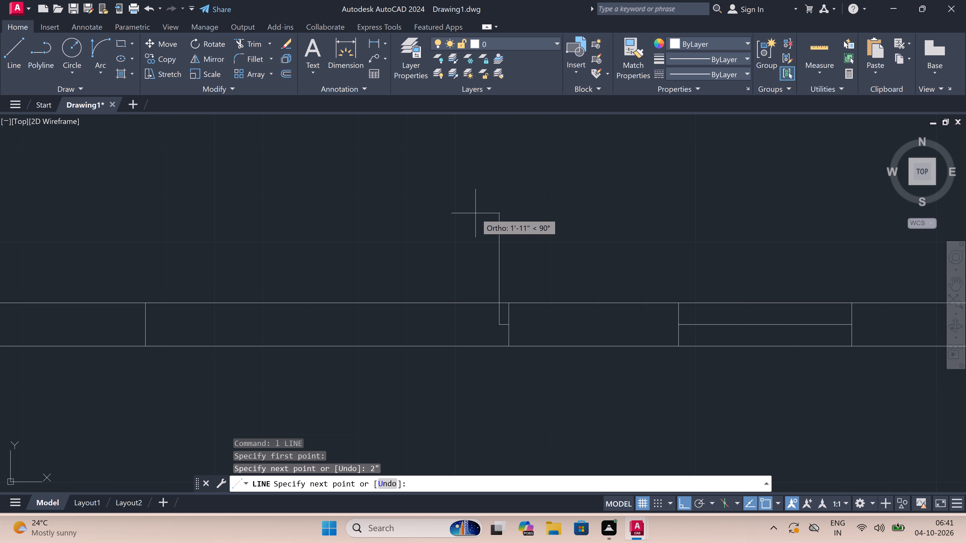
pyautogui.write("3'")
pyautogui.press('space')
pyautogui.press('Escape')
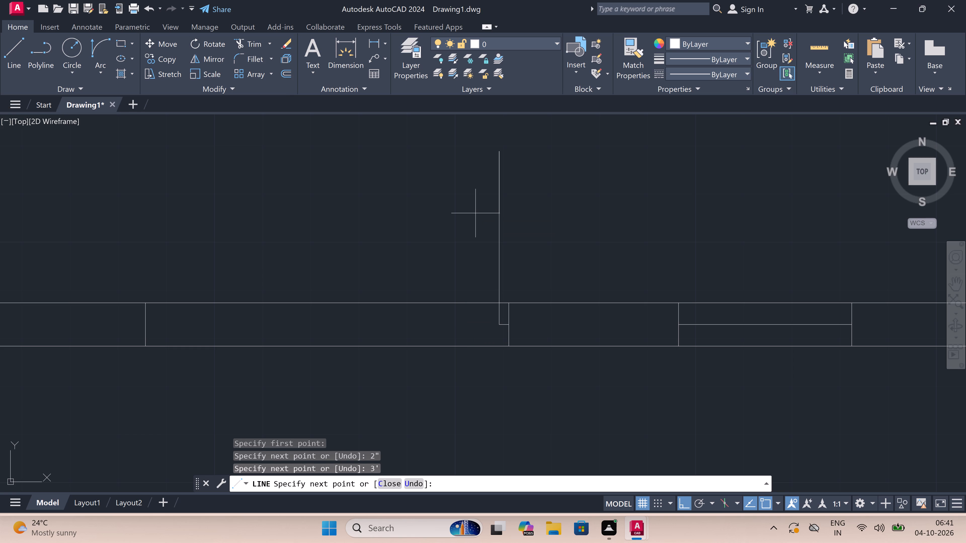
# Draw the west door leaf in the hall's south wall: 2" east from the west jamb's midpoint, 3' north.
pyautogui.press('space')
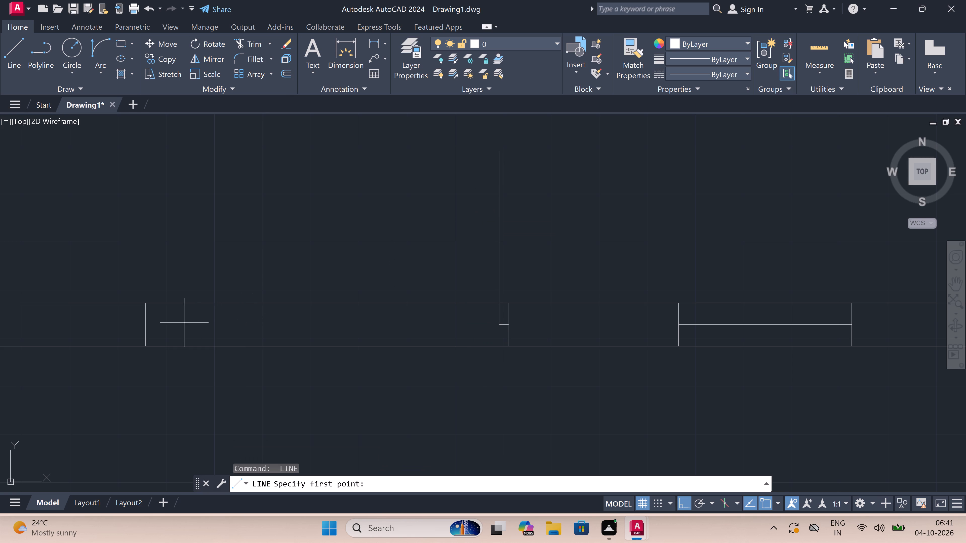
pyautogui.click(146, 328)
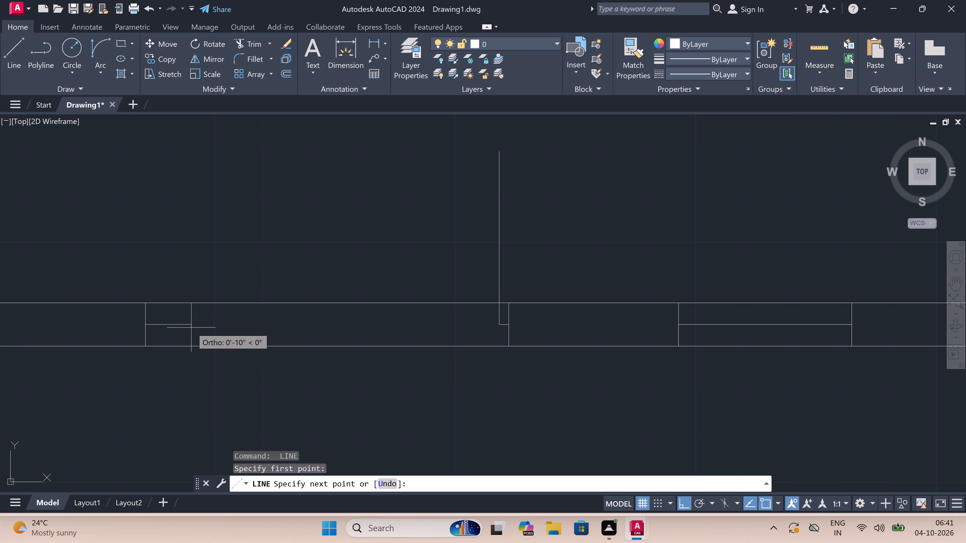
pyautogui.write('2"')
pyautogui.press('space')
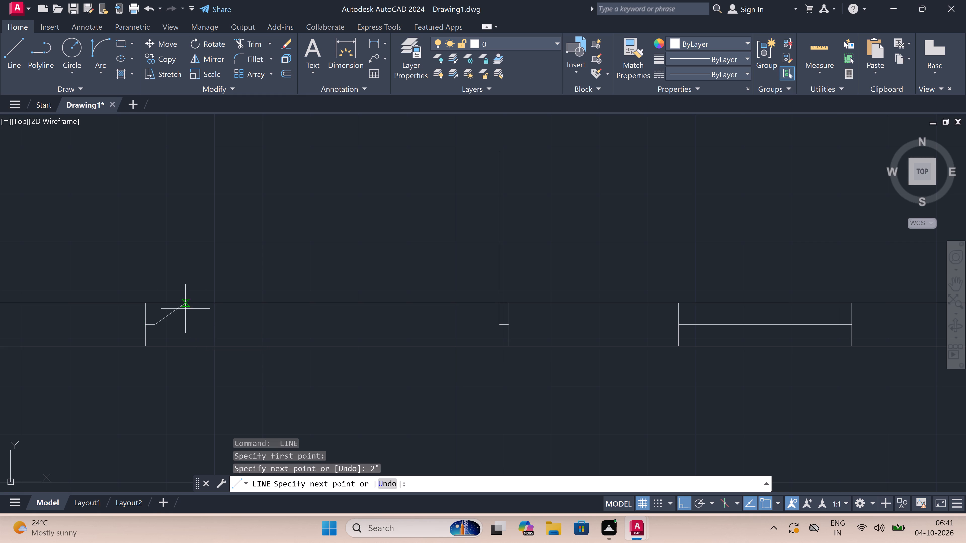
pyautogui.write("3'")
pyautogui.press('space')
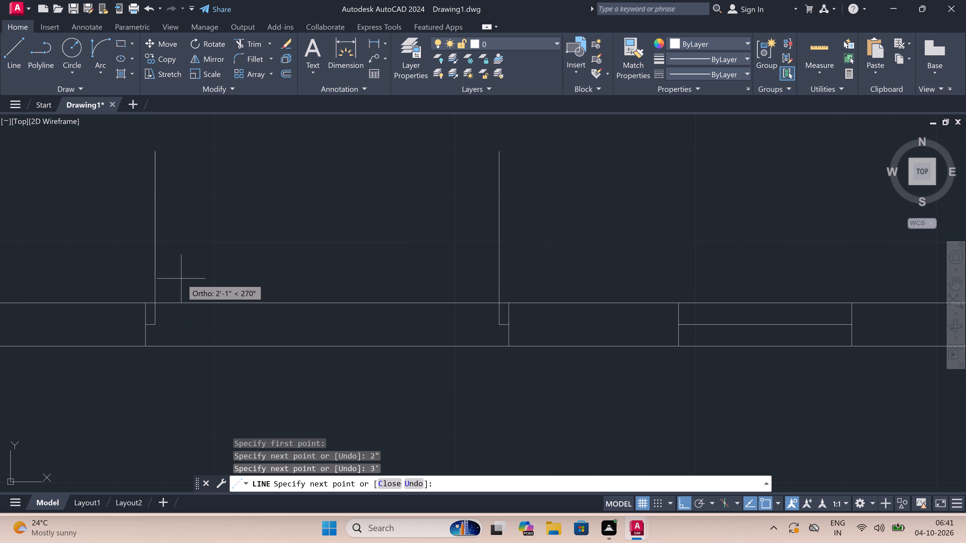
pyautogui.press('Escape')
# Draw a short vertical mark northward from the hall's south wall, midway between the two door leaves.
pyautogui.press('space')
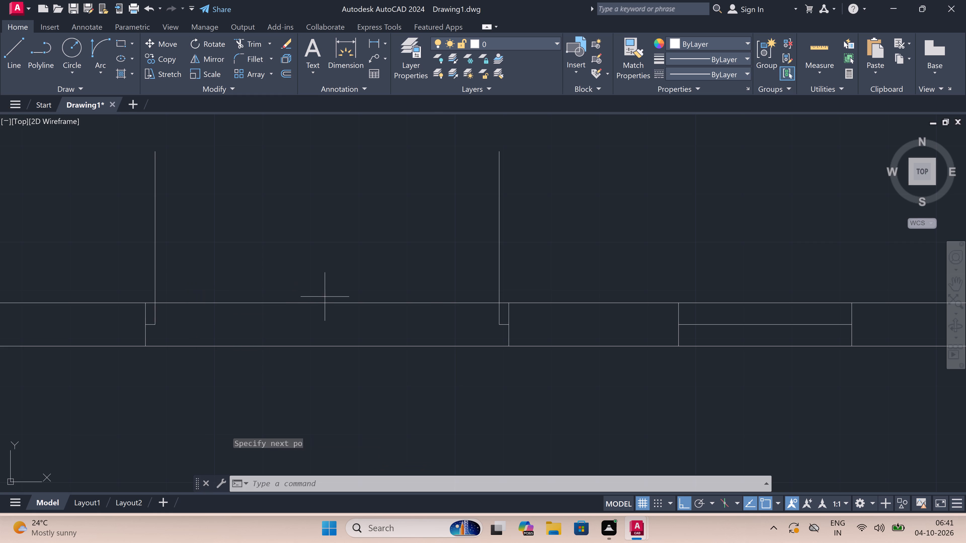
pyautogui.doubleClick(327, 303)
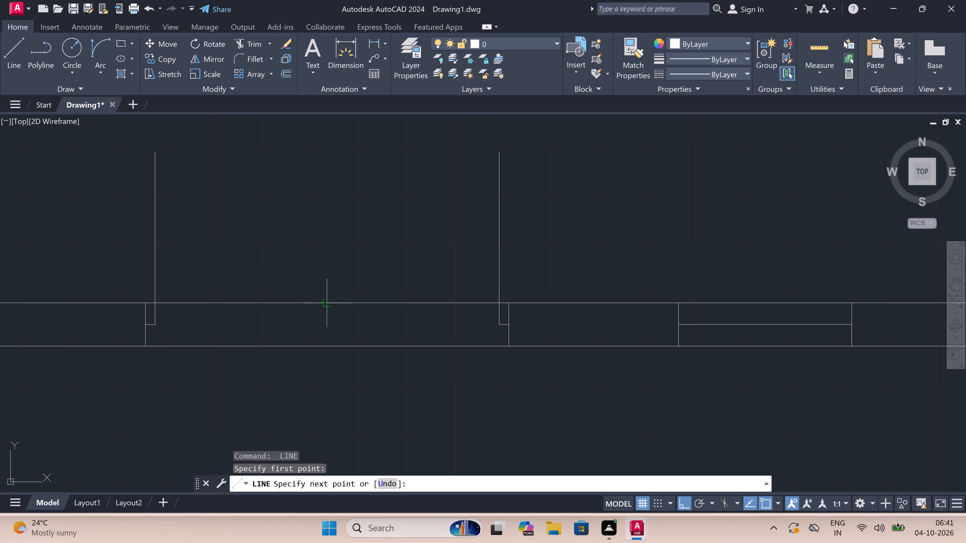
pyautogui.click(328, 285)
pyautogui.press('Escape')
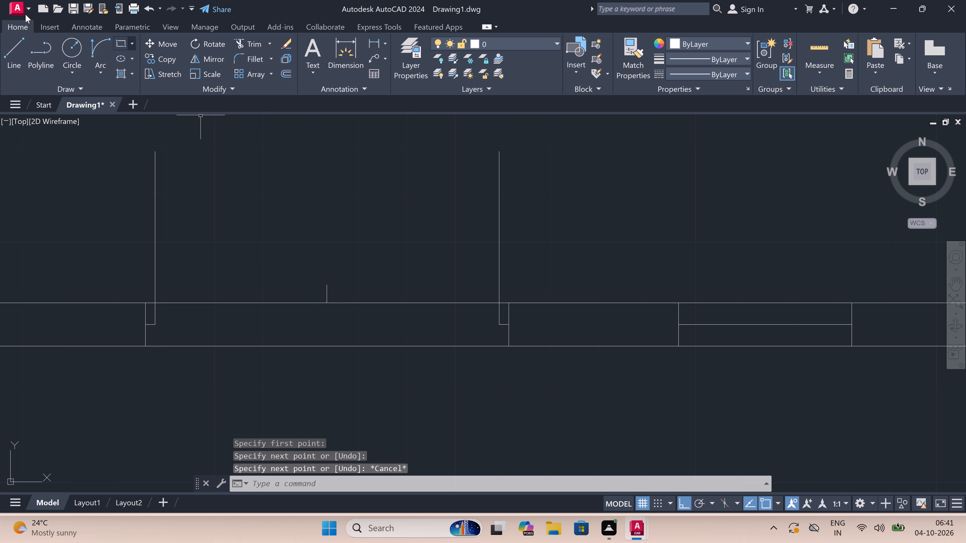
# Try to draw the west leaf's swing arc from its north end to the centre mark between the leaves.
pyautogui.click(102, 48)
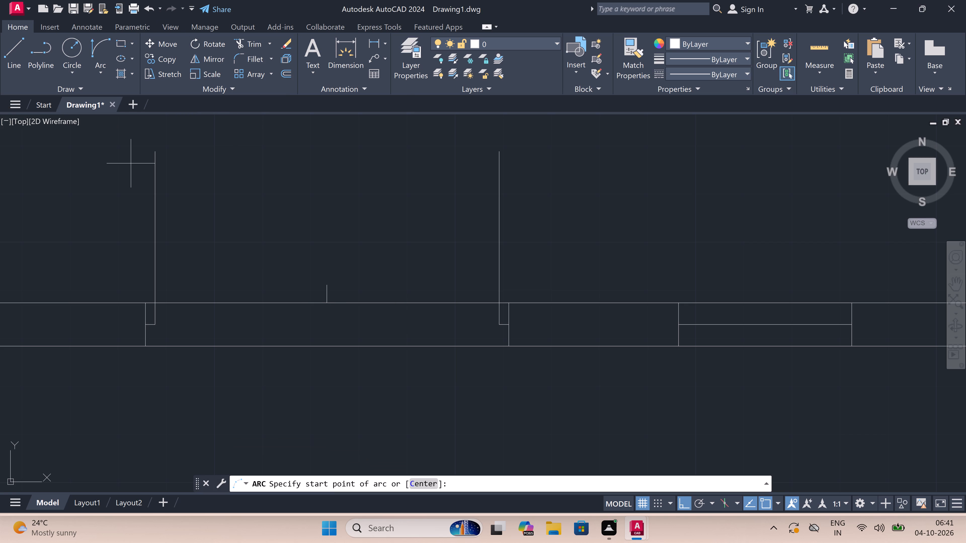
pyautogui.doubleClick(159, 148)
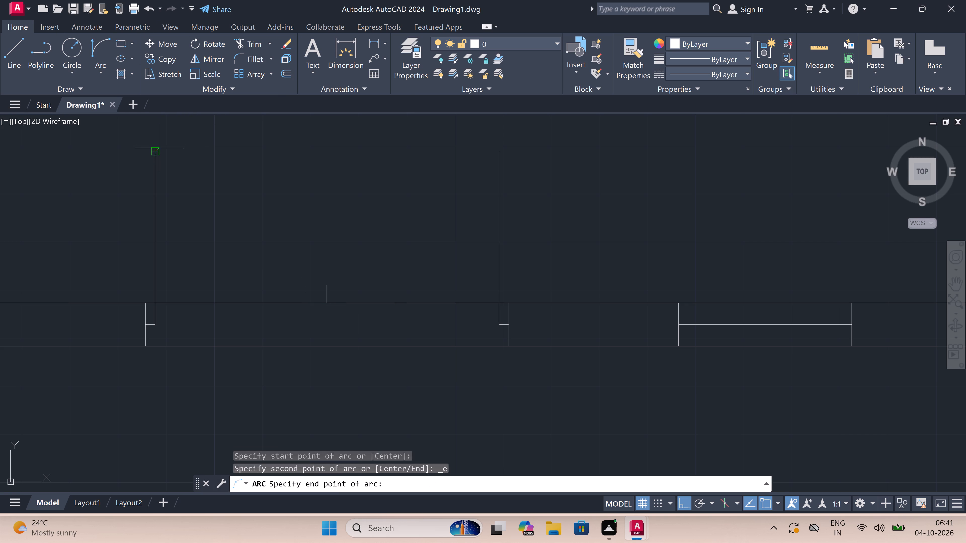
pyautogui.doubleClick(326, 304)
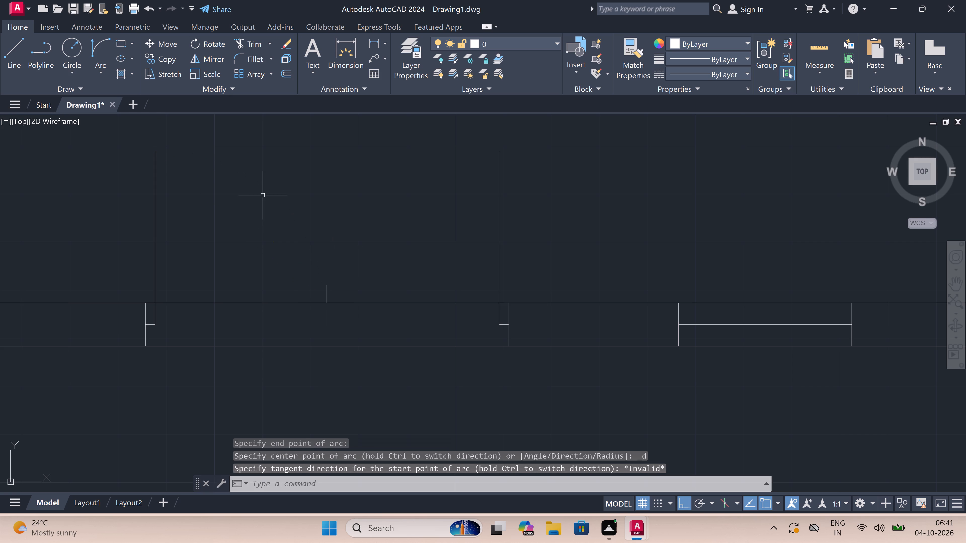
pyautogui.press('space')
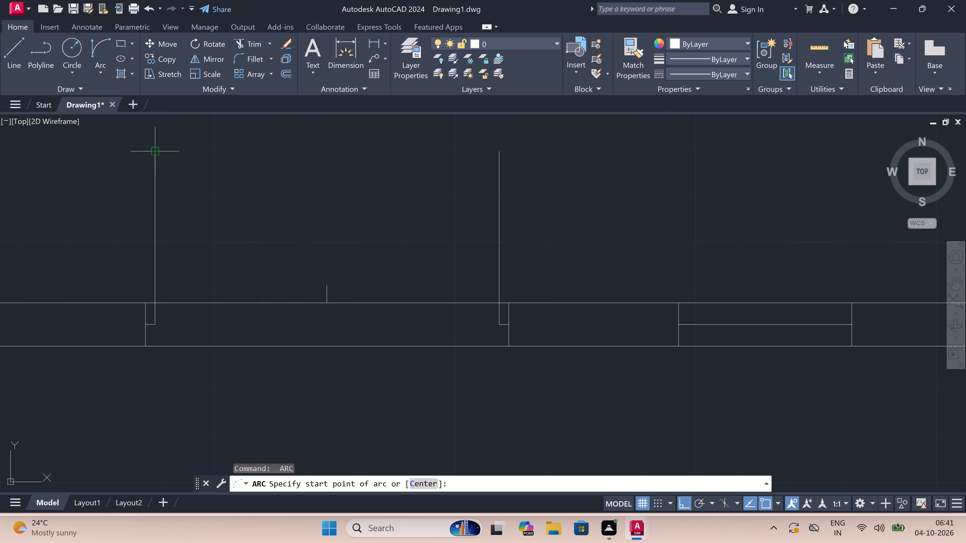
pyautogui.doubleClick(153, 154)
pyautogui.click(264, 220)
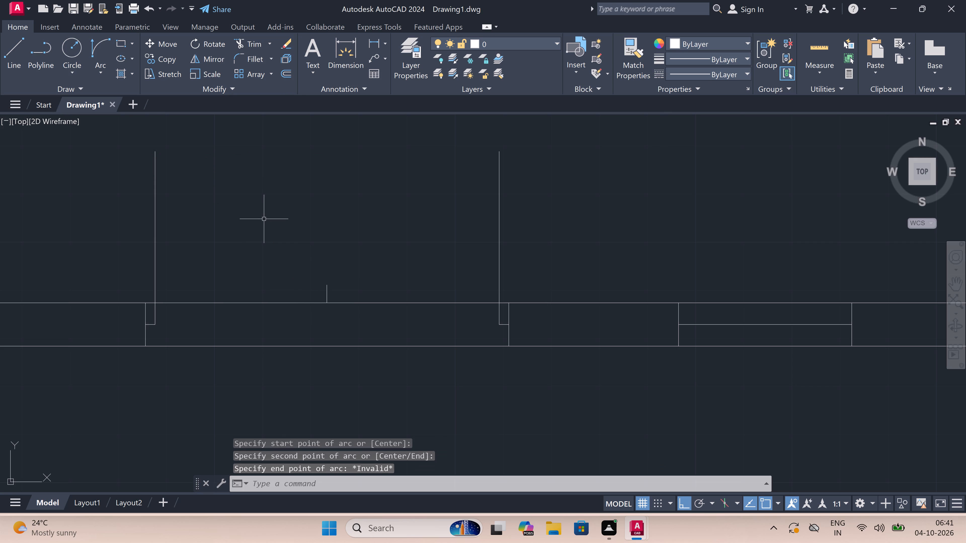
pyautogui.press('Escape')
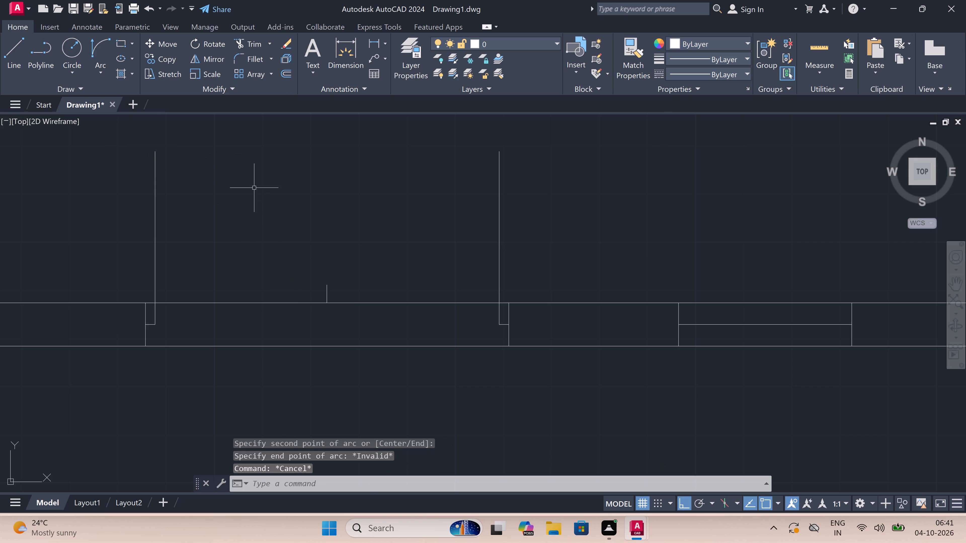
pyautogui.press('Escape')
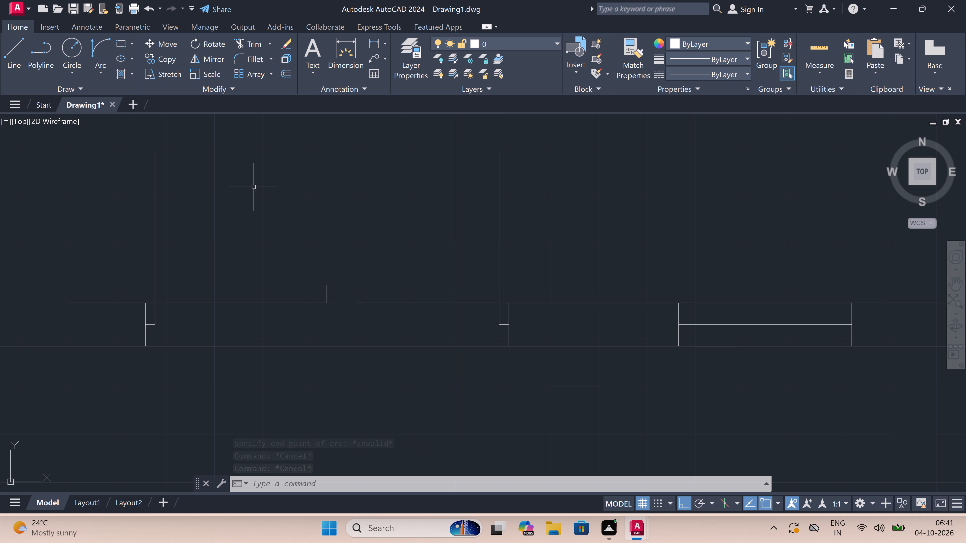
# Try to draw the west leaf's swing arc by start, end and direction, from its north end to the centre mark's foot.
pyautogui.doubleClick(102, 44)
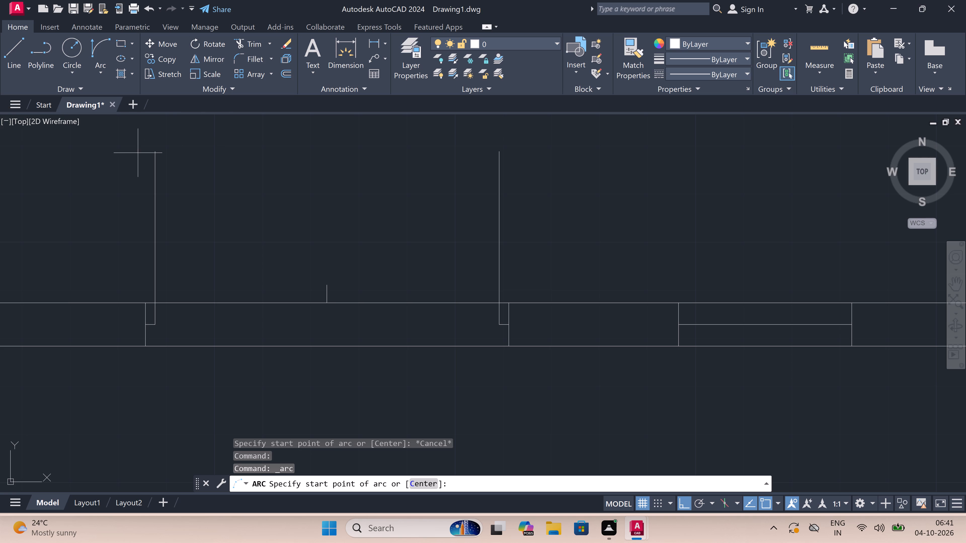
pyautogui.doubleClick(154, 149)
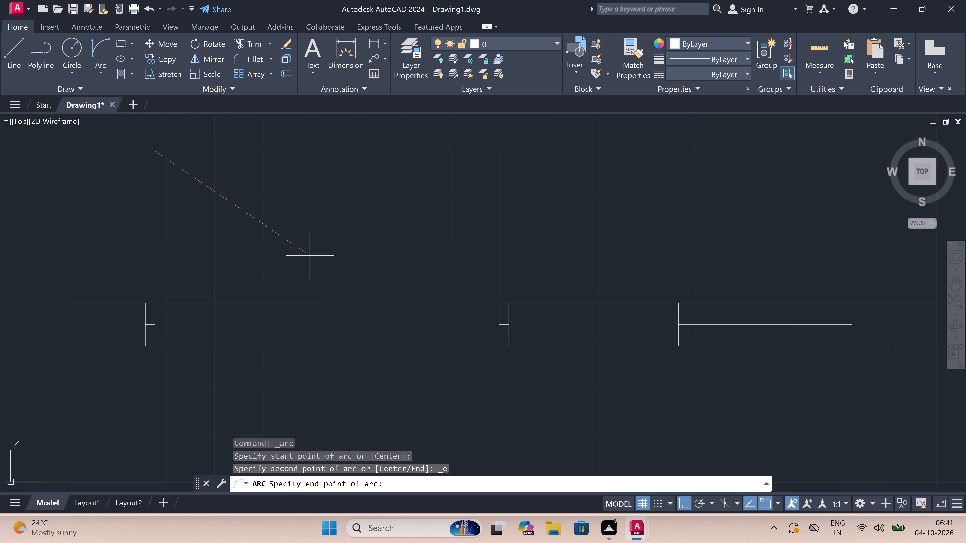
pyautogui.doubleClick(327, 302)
# Draw a three-point arc from the west leaf's north end through the centre mark's foot, ending south of the hall's south wall.
pyautogui.press('space')
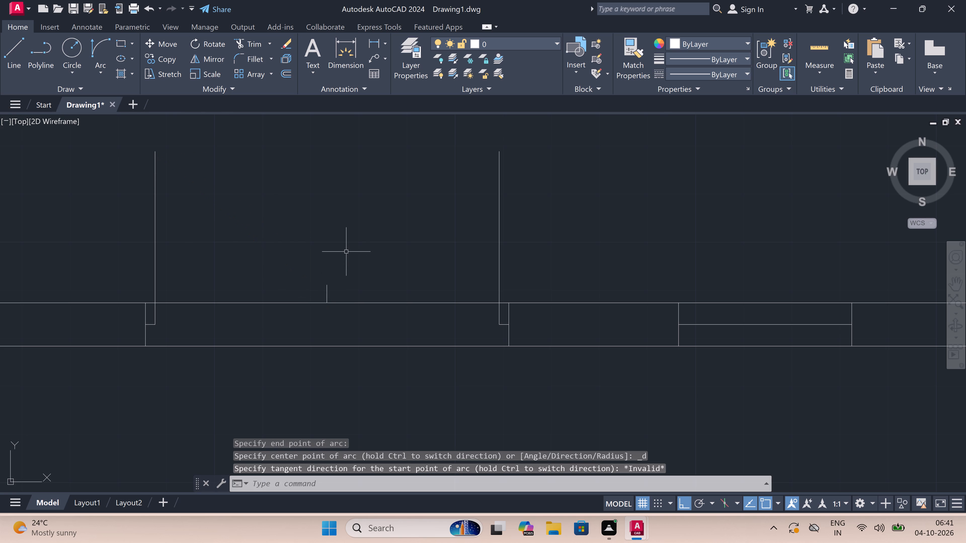
pyautogui.click(153, 153)
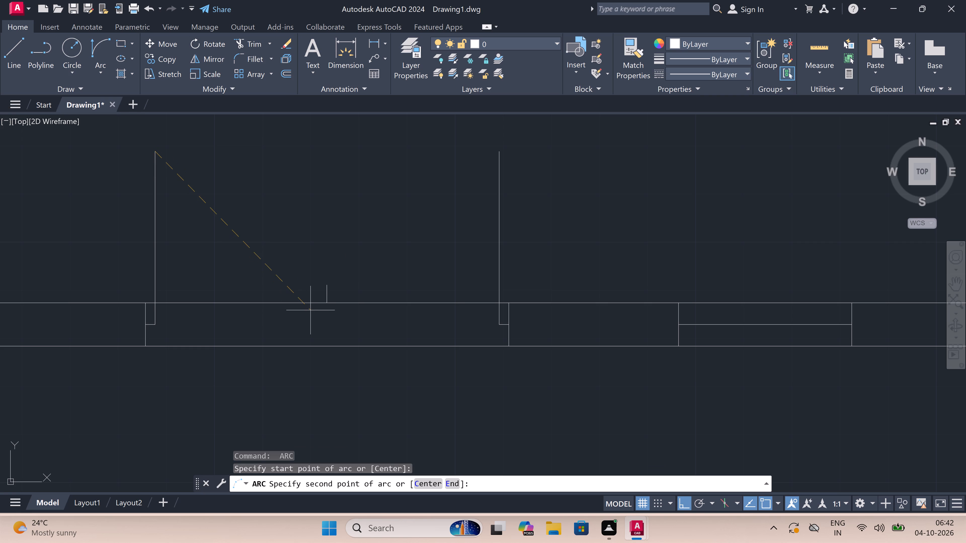
pyautogui.click(329, 305)
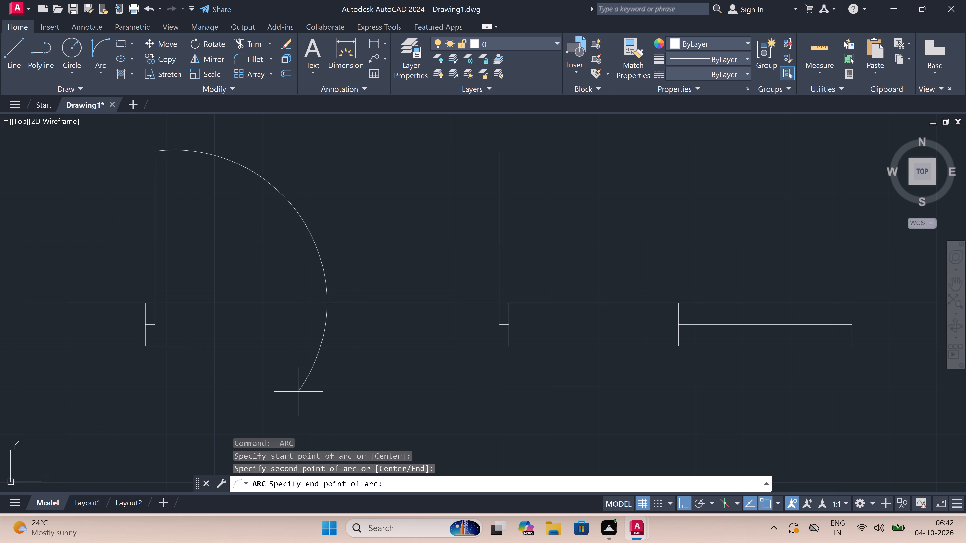
pyautogui.doubleClick(312, 403)
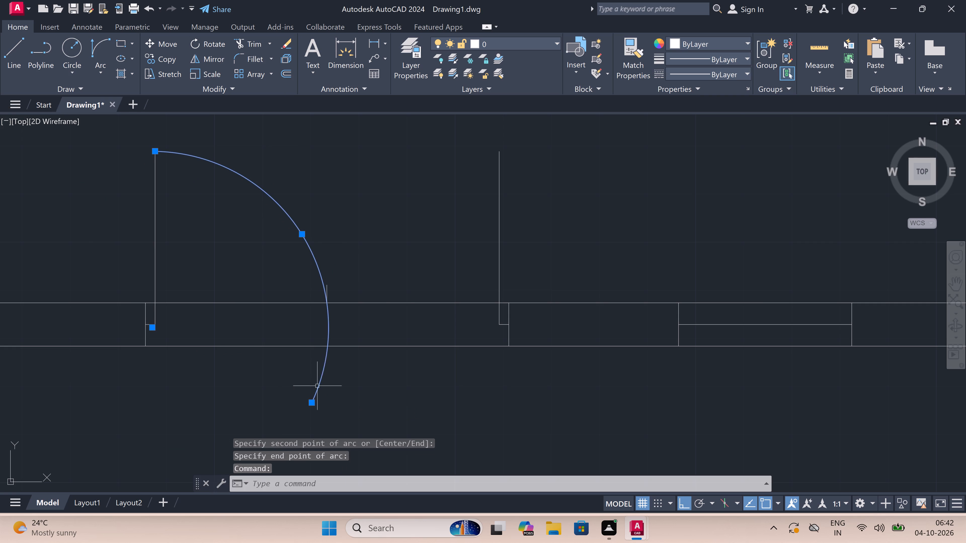
pyautogui.press('Escape')
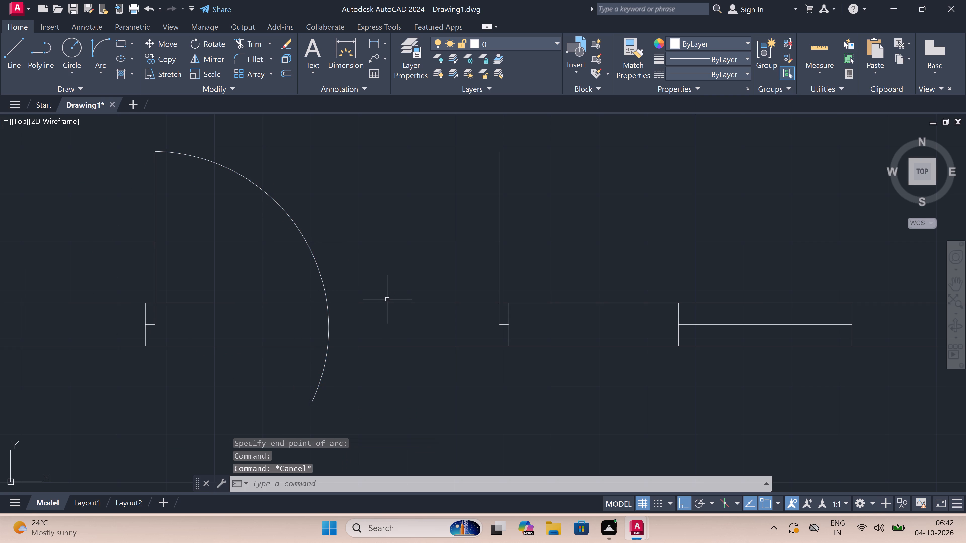
# Draw the east leaf's swing arc from its north end to the centre mark's foot, using start, end and direction.
pyautogui.click(94, 49)
pyautogui.click(502, 150)
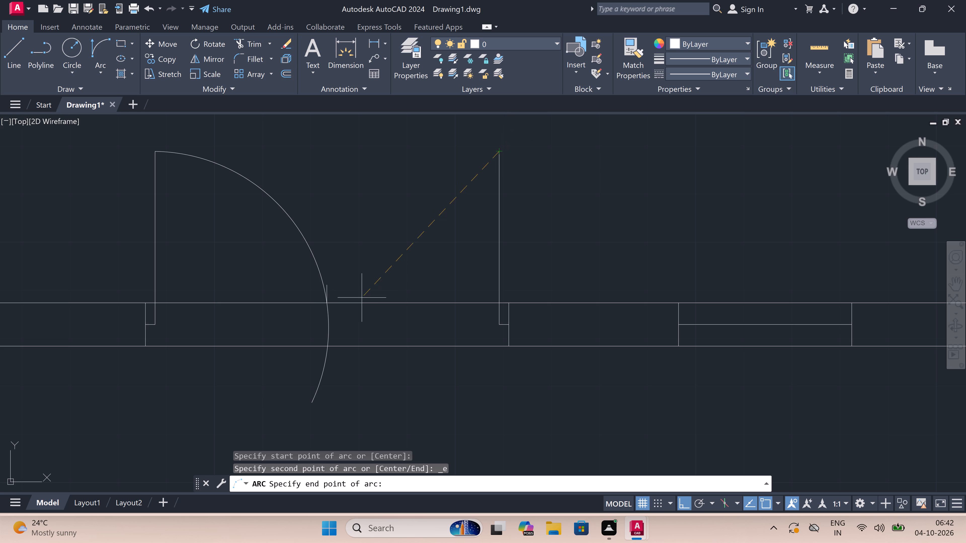
pyautogui.doubleClick(325, 300)
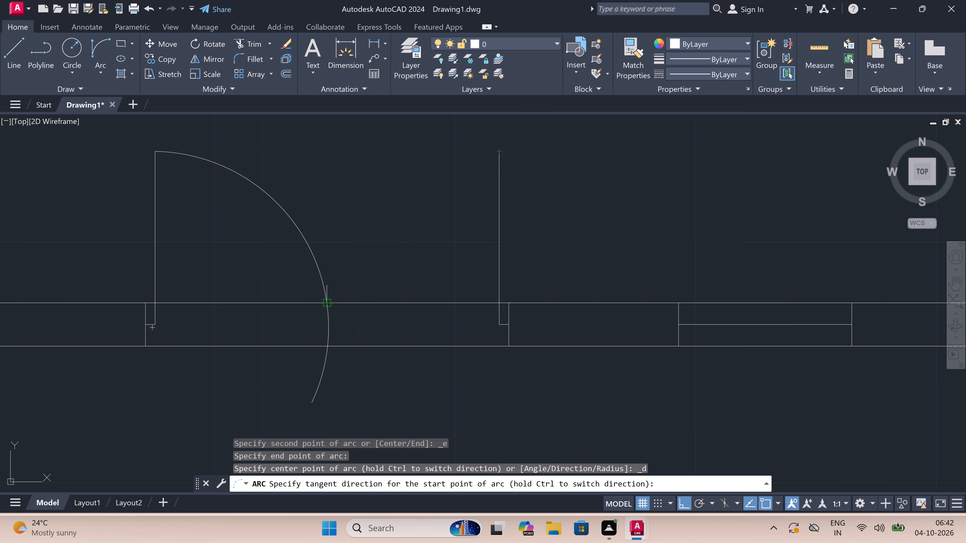
pyautogui.click(251, 234)
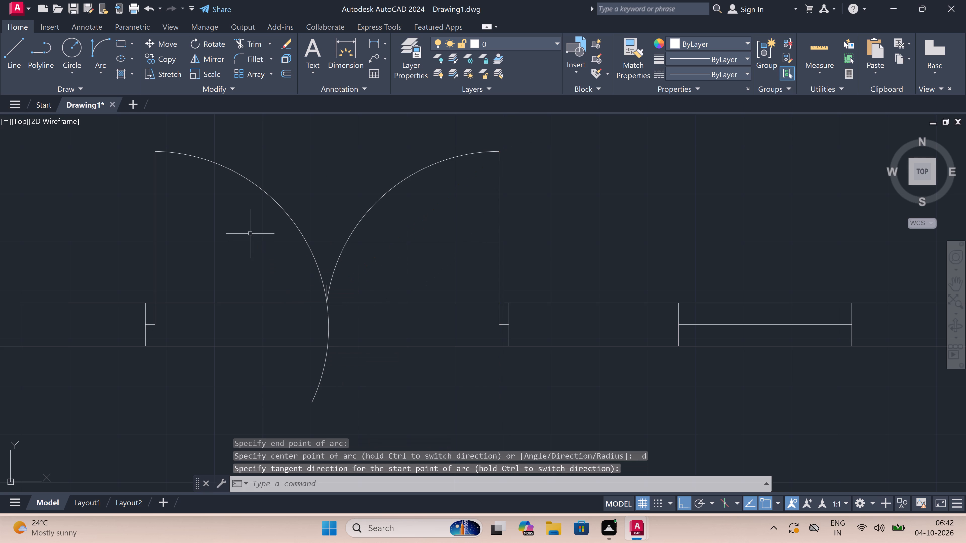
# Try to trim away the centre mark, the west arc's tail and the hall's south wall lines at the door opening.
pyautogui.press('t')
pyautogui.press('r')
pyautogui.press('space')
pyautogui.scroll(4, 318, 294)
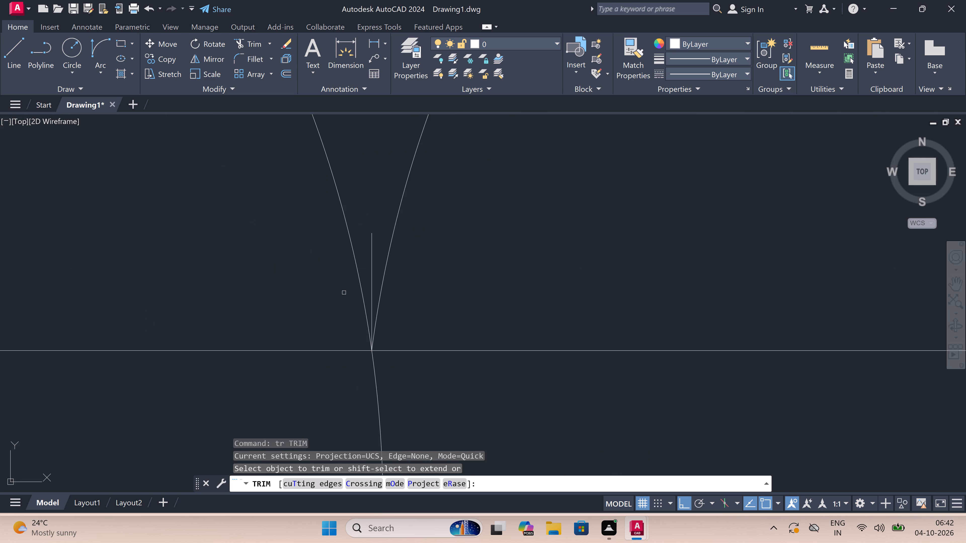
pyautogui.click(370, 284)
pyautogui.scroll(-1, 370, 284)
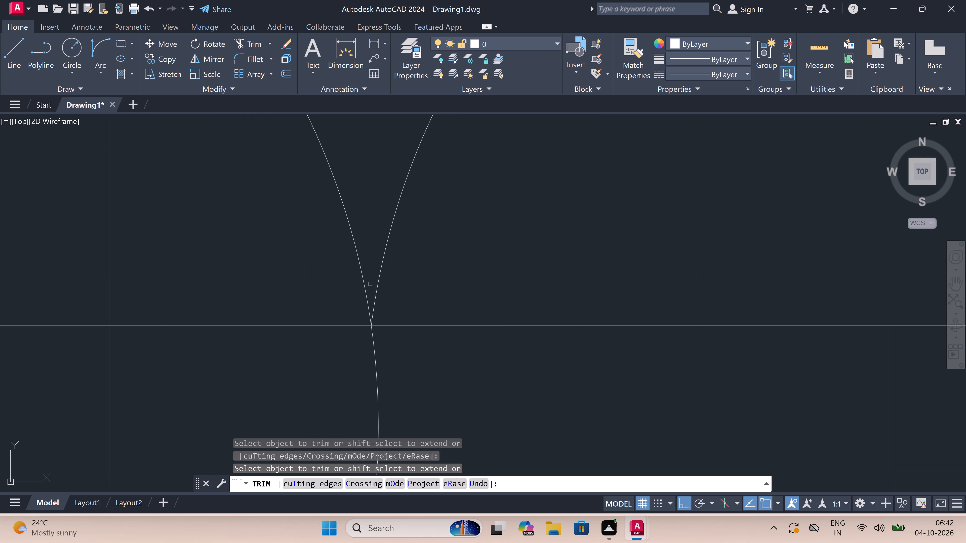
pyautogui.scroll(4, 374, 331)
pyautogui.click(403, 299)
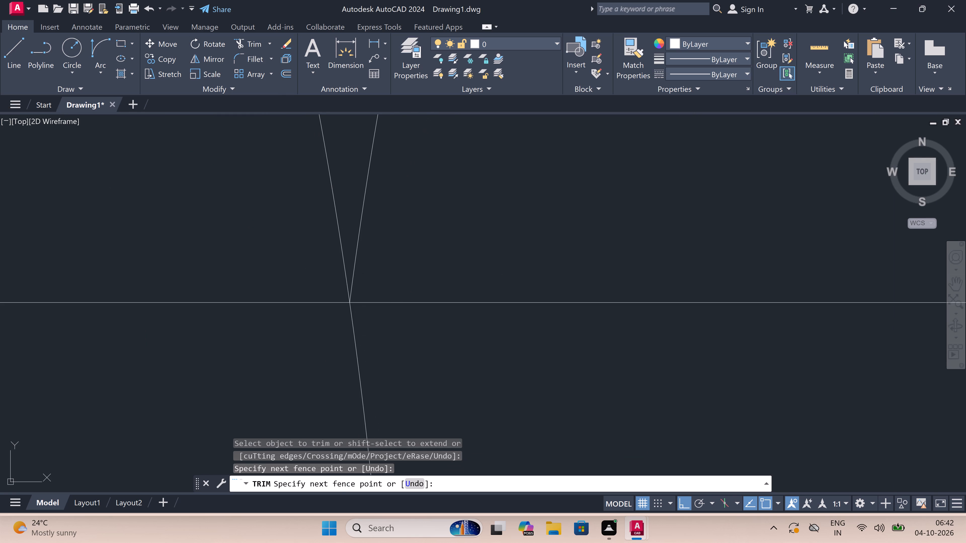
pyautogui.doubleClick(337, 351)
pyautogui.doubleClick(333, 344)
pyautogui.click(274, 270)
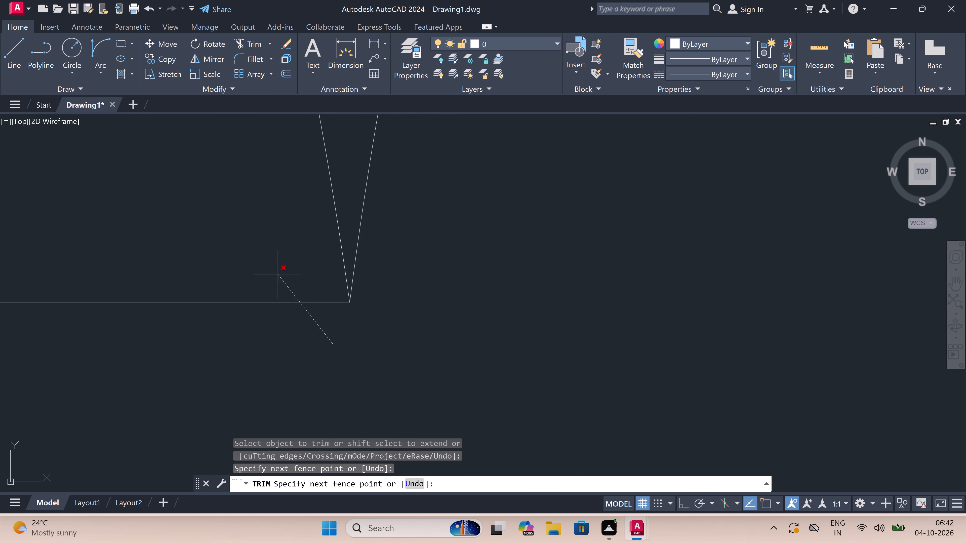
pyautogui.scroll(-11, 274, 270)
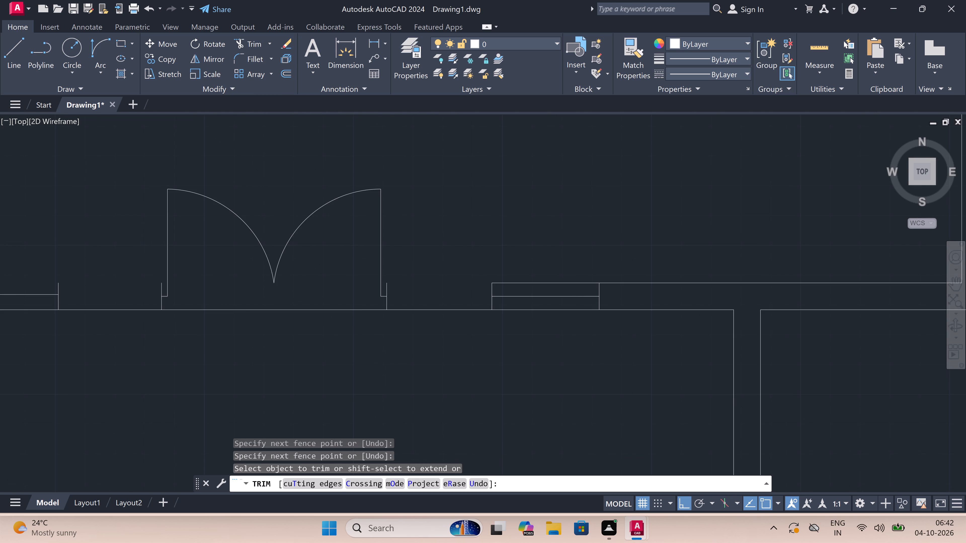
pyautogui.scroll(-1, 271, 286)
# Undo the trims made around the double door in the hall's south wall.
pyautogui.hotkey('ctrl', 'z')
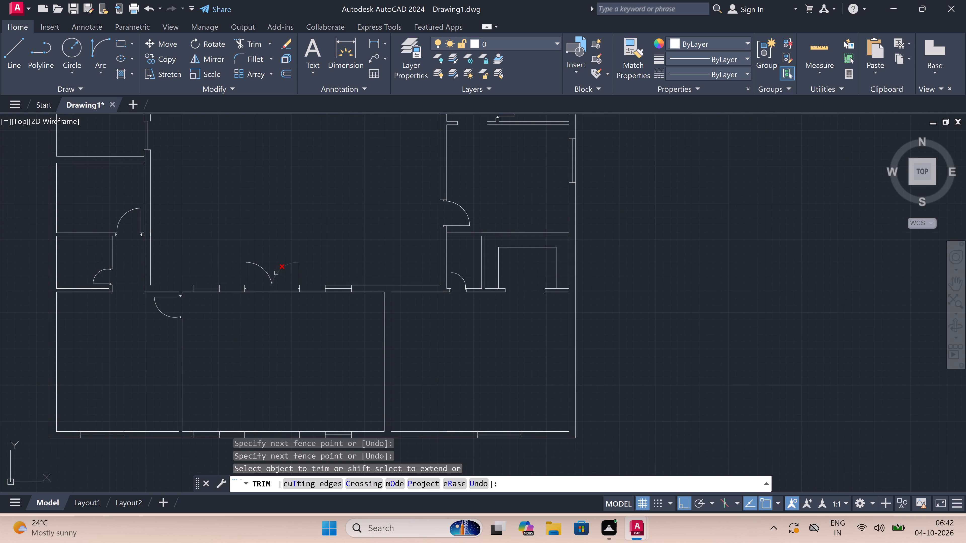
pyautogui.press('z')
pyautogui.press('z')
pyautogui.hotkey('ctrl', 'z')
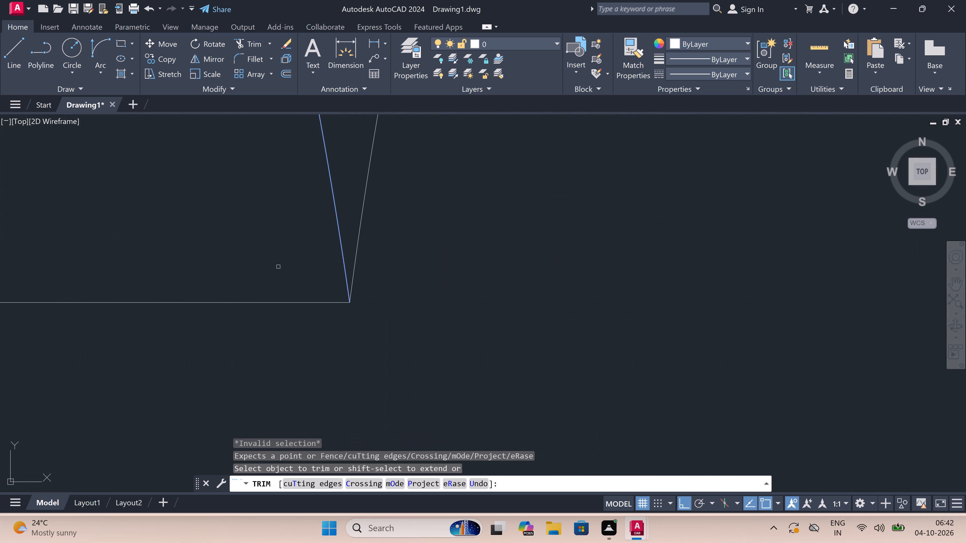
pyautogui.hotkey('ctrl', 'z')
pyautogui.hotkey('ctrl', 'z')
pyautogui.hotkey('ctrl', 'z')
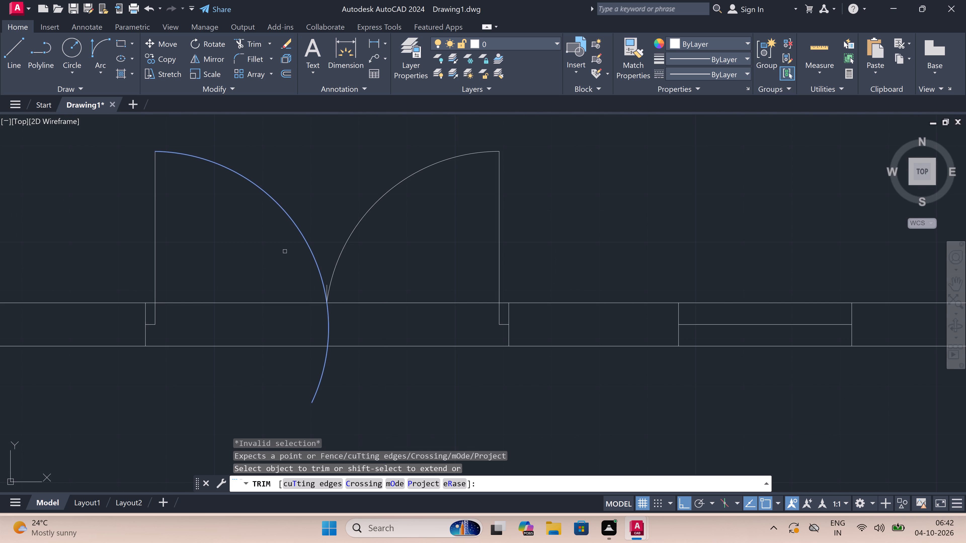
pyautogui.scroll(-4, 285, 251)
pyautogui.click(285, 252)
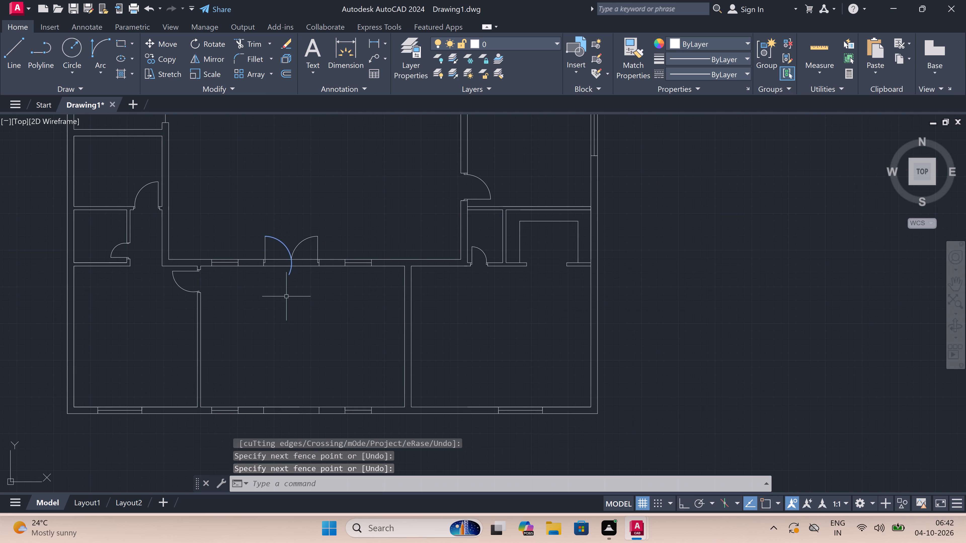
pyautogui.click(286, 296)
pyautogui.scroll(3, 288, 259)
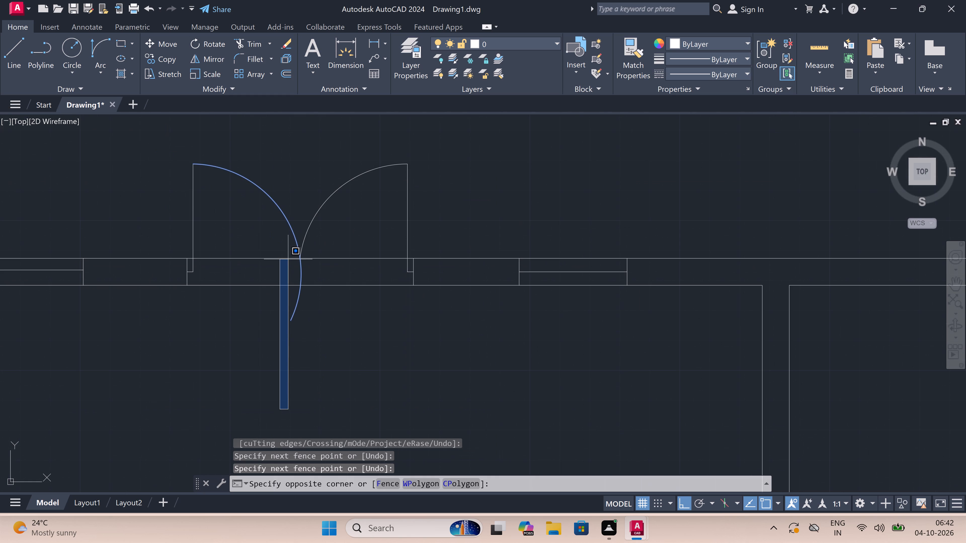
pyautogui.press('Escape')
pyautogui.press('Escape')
# Trim both south wall lines across the hall's double-door opening, plus the west arc's tail beyond the point where the arcs meet.
pyautogui.write('tr')
pyautogui.press('space')
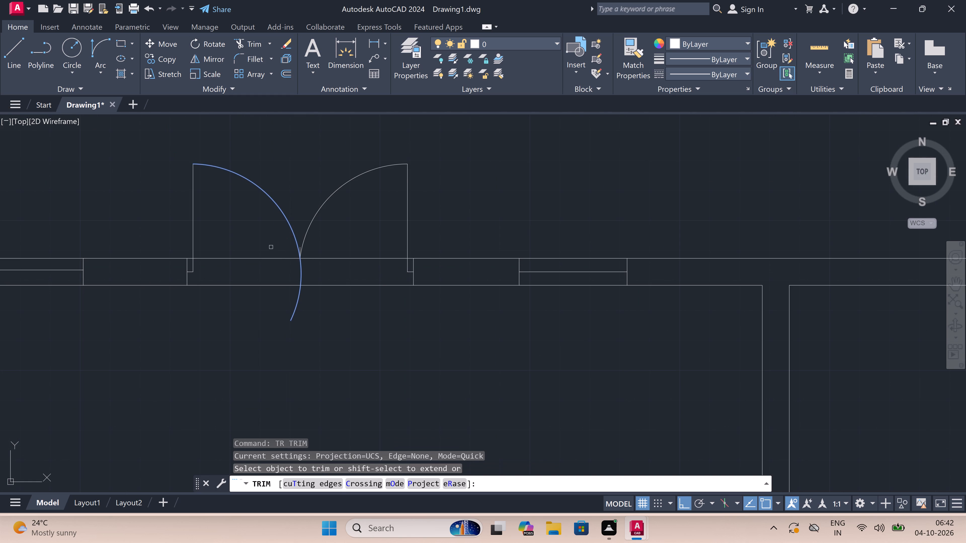
pyautogui.click(269, 244)
pyautogui.click(275, 344)
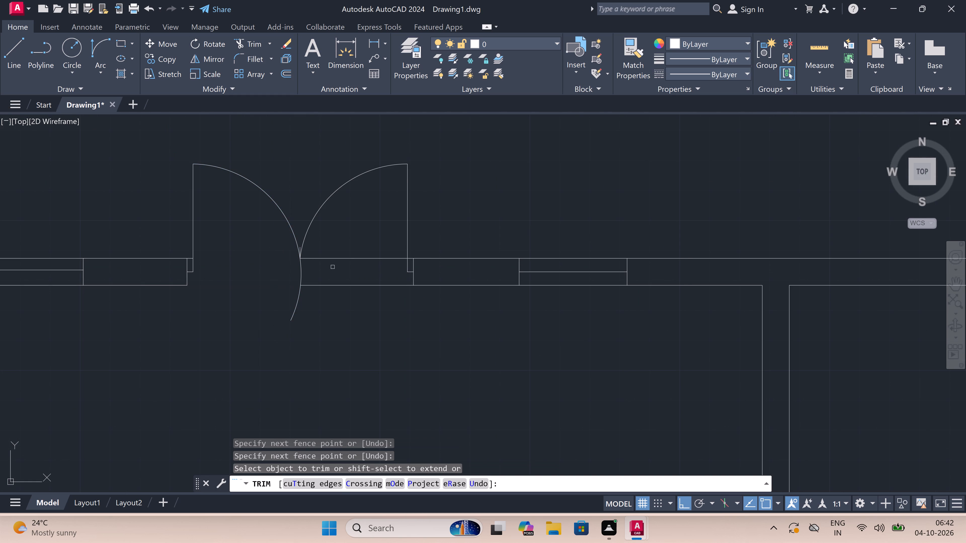
pyautogui.click(351, 245)
pyautogui.click(349, 345)
pyautogui.click(293, 289)
pyautogui.click(338, 262)
# Remove the short centre mark between the two swing arcs with Trim.
pyautogui.scroll(2, 298, 240)
pyautogui.scroll(4, 301, 277)
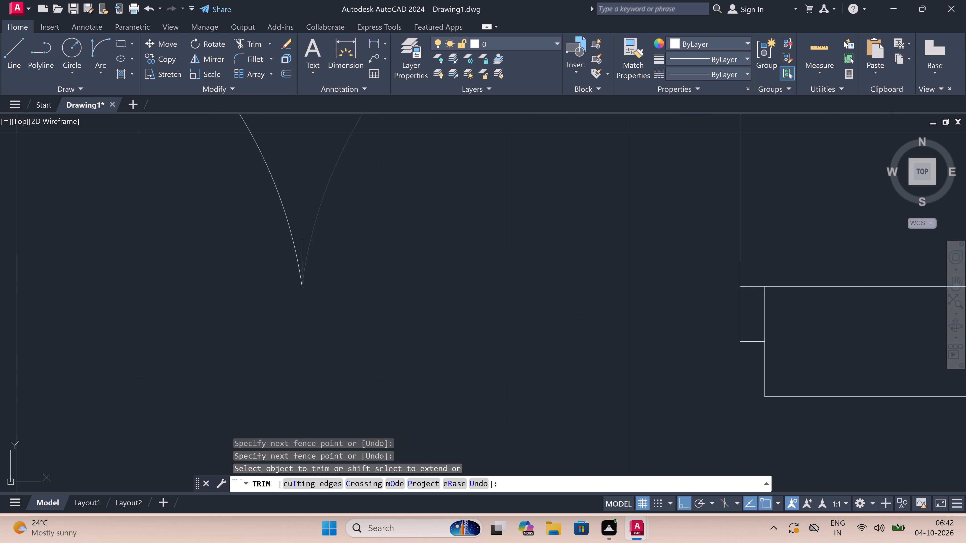
pyautogui.click(303, 241)
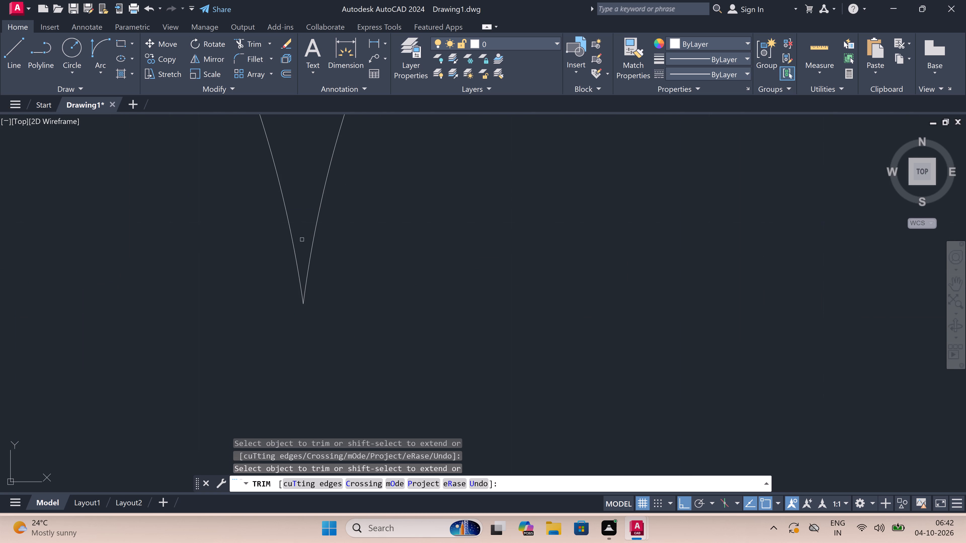
pyautogui.scroll(-5, 302, 240)
pyautogui.scroll(-8, 300, 266)
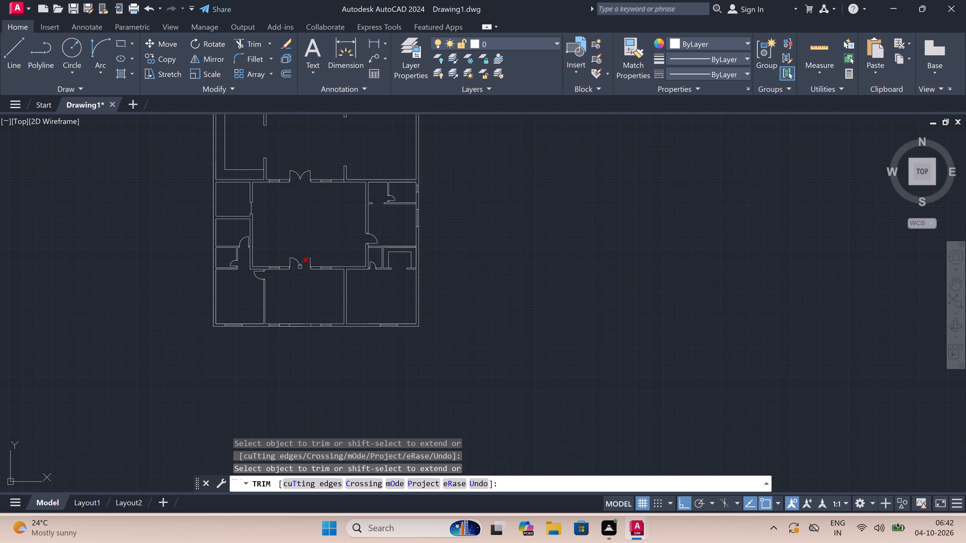
pyautogui.scroll(4, 289, 347)
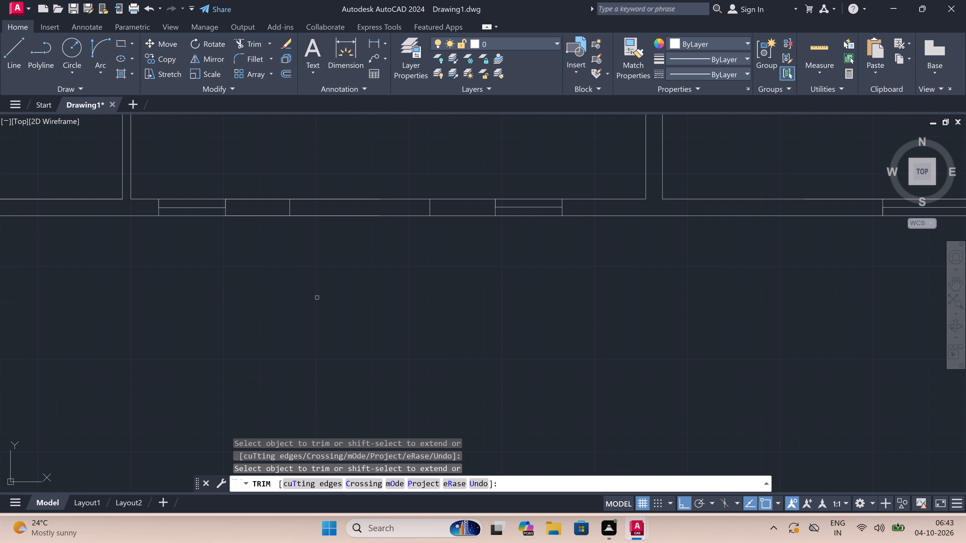
pyautogui.scroll(-4, 319, 289)
pyautogui.scroll(5, 327, 279)
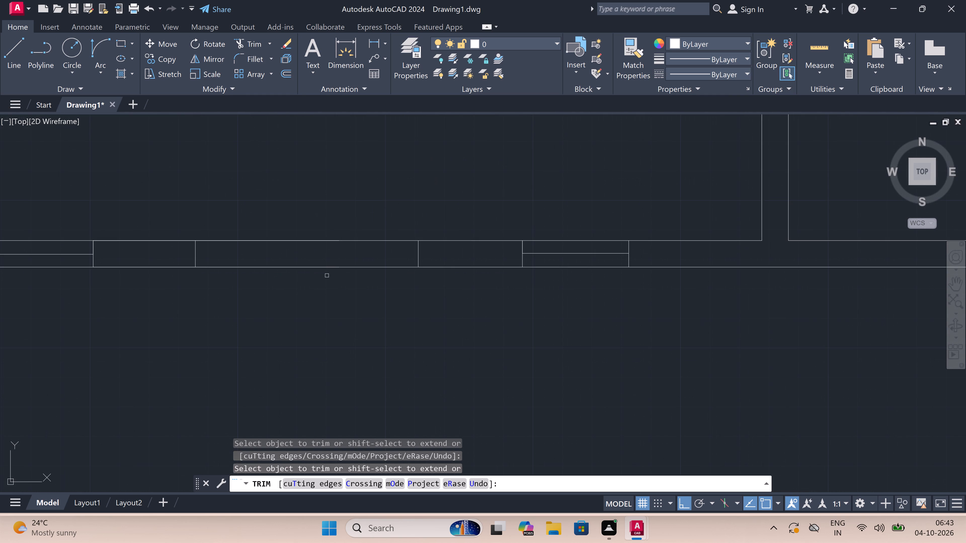
pyautogui.press('Escape')
# Draw the east door leaf in the exterior south wall: a 2" stop west from the jamb's midpoint, plus a 3' line going north.
pyautogui.scroll(-3, 328, 246)
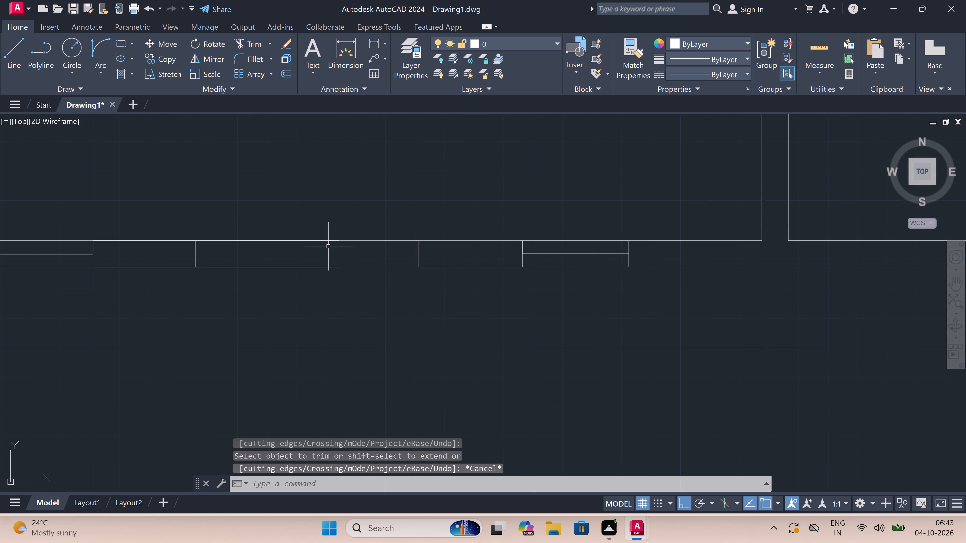
pyautogui.scroll(3, 320, 225)
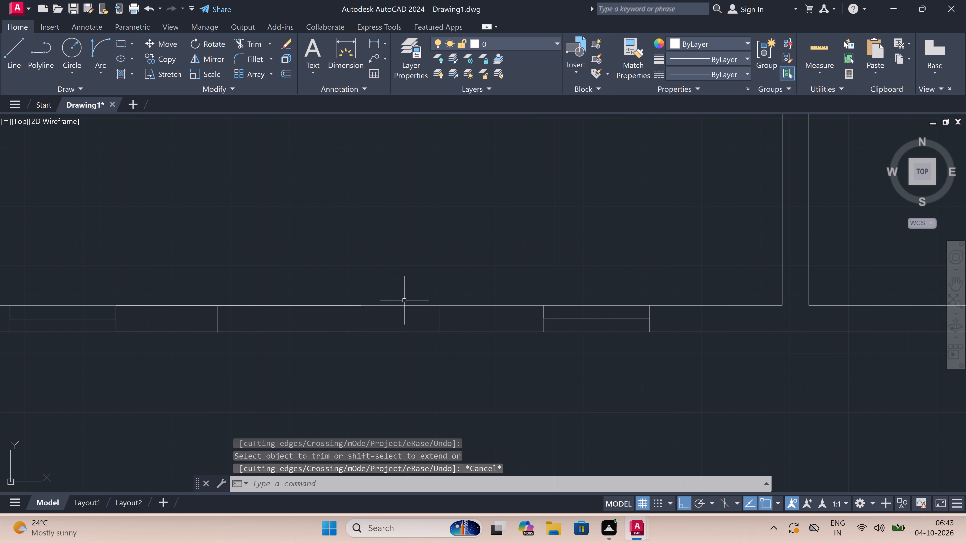
pyautogui.press('l')
pyautogui.press('space')
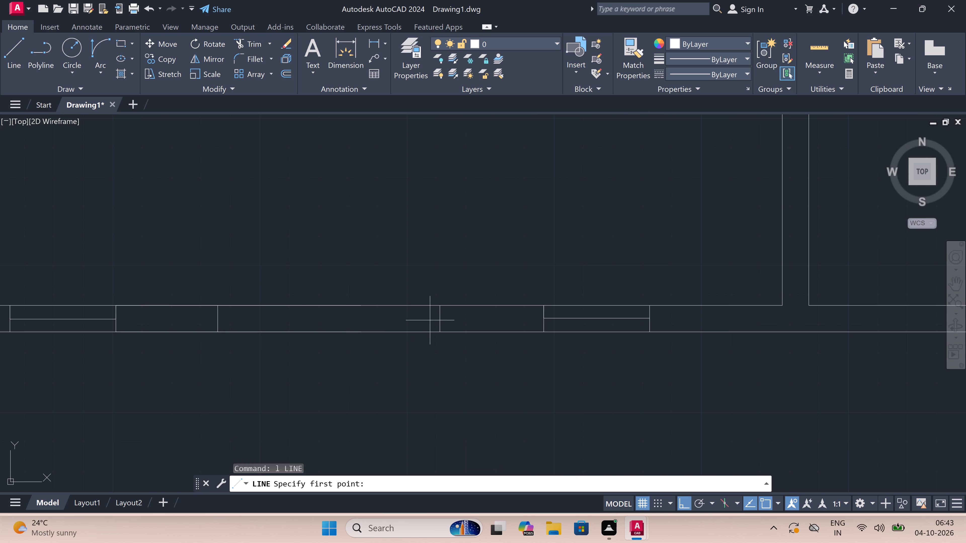
pyautogui.click(436, 317)
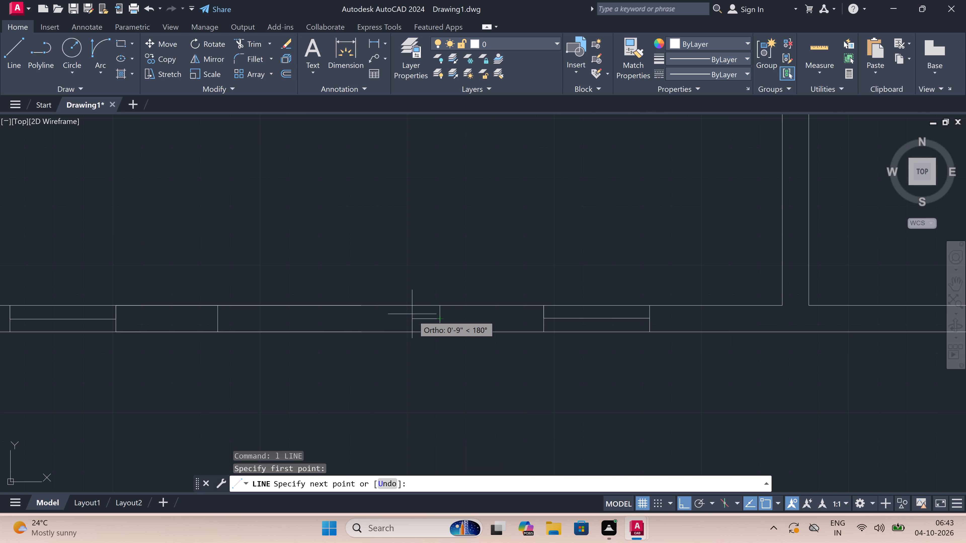
pyautogui.press('2')
pyautogui.write('"')
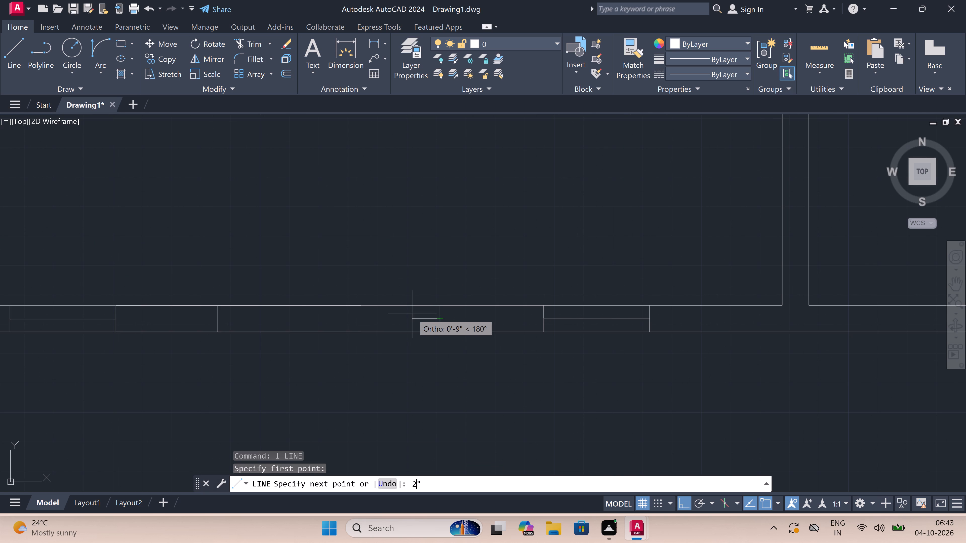
pyautogui.press('space')
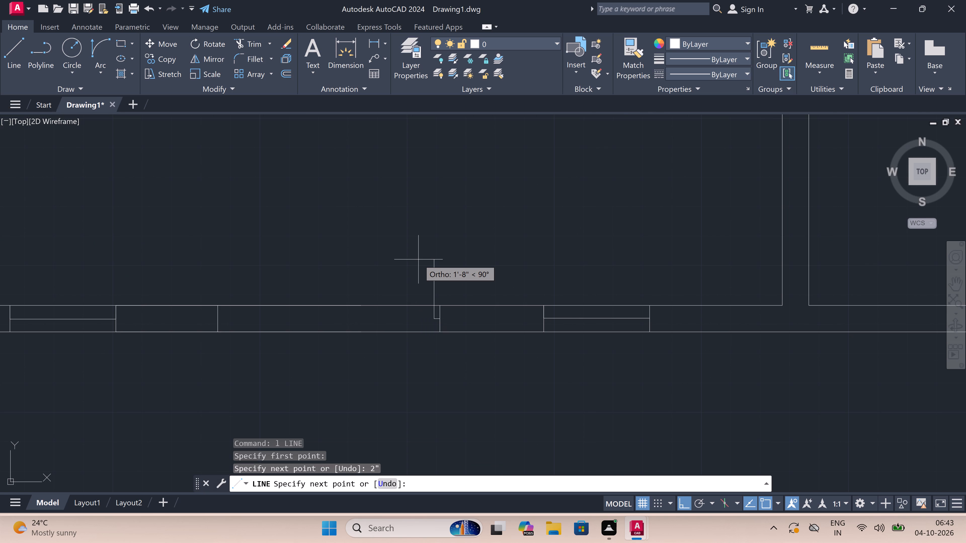
pyautogui.write("3'")
pyautogui.press('space')
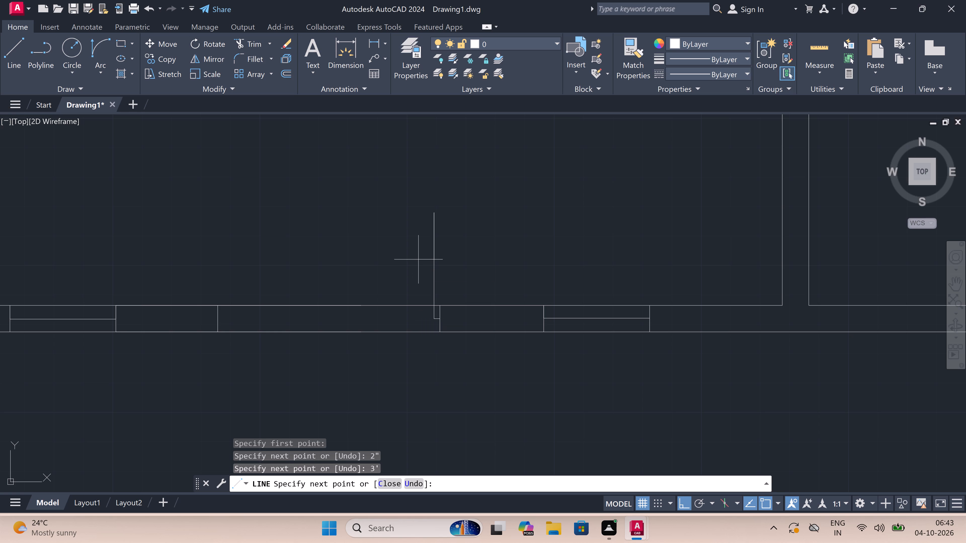
pyautogui.press('Escape')
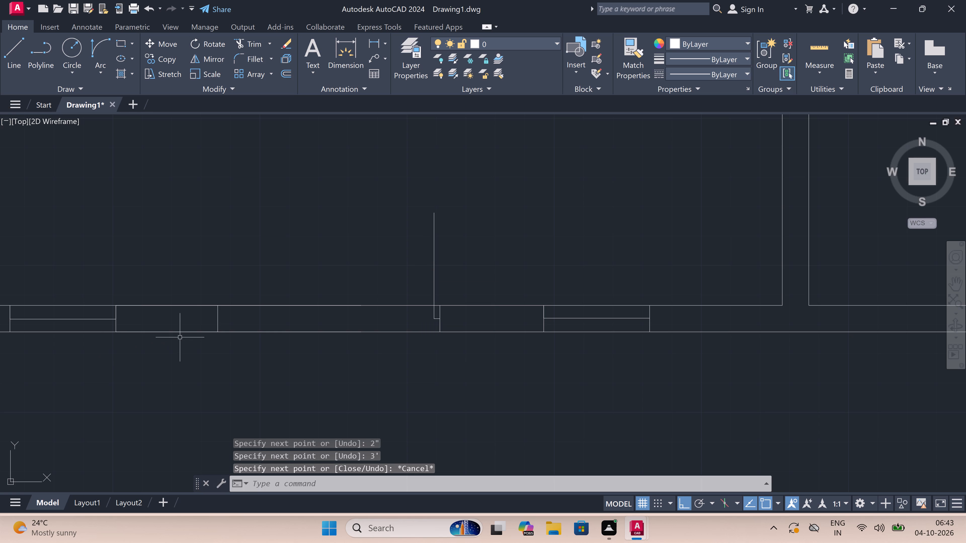
# Draw the matching west door leaf: a 2" stop east from the west jamb's midpoint, plus a 3' line going north.
pyautogui.press('space')
pyautogui.click(221, 315)
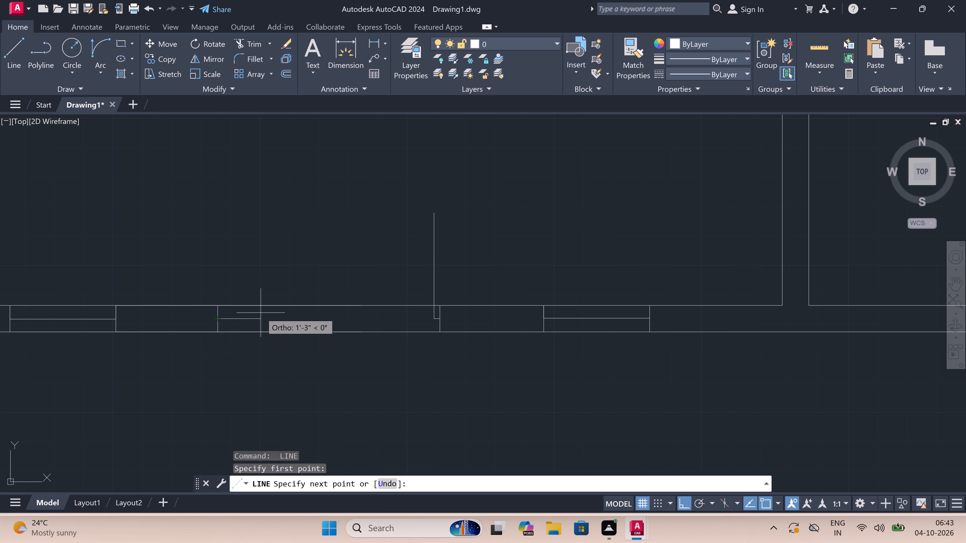
pyautogui.write('2"')
pyautogui.press('space')
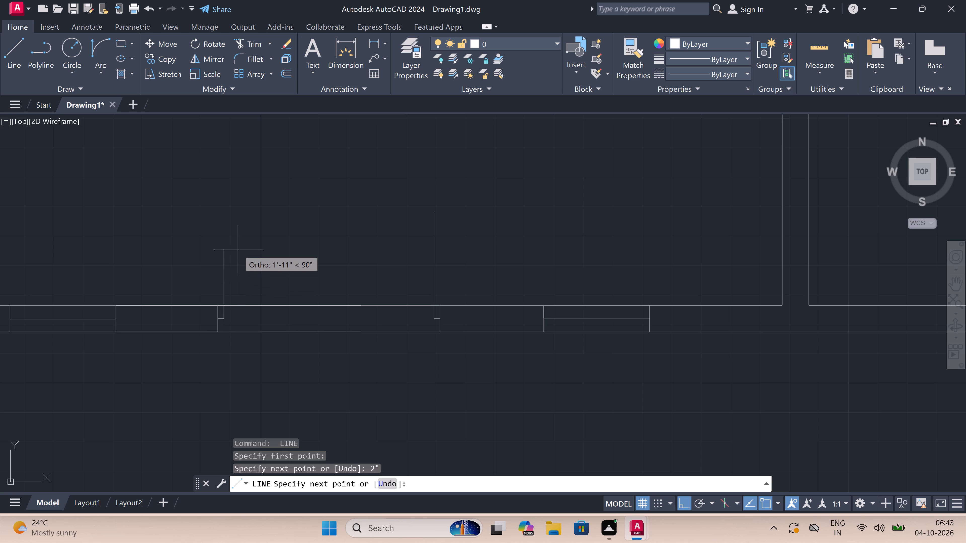
pyautogui.write("3'")
pyautogui.press('space')
pyautogui.press('Escape')
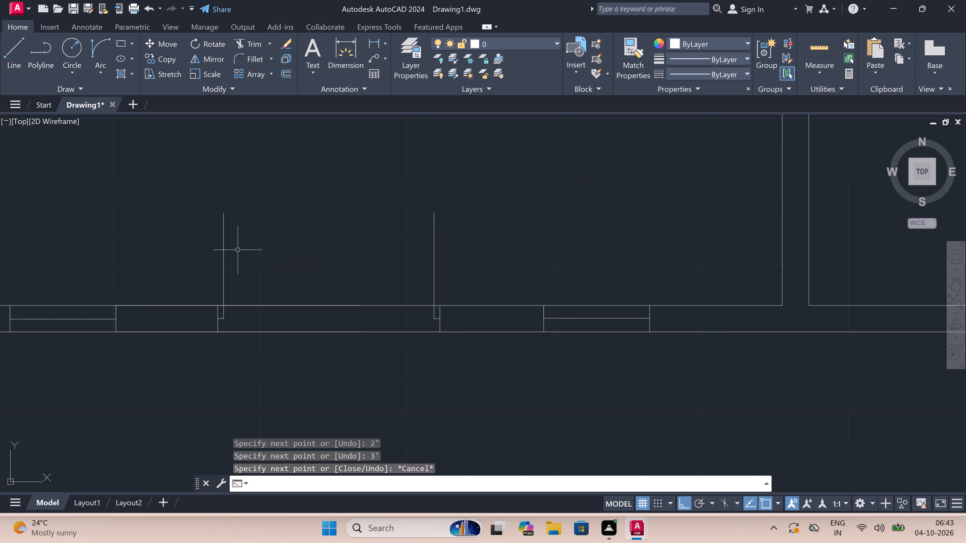
# Draw a short vertical centre mark north from the inner wall line, midway between the two door leaves.
pyautogui.press('space')
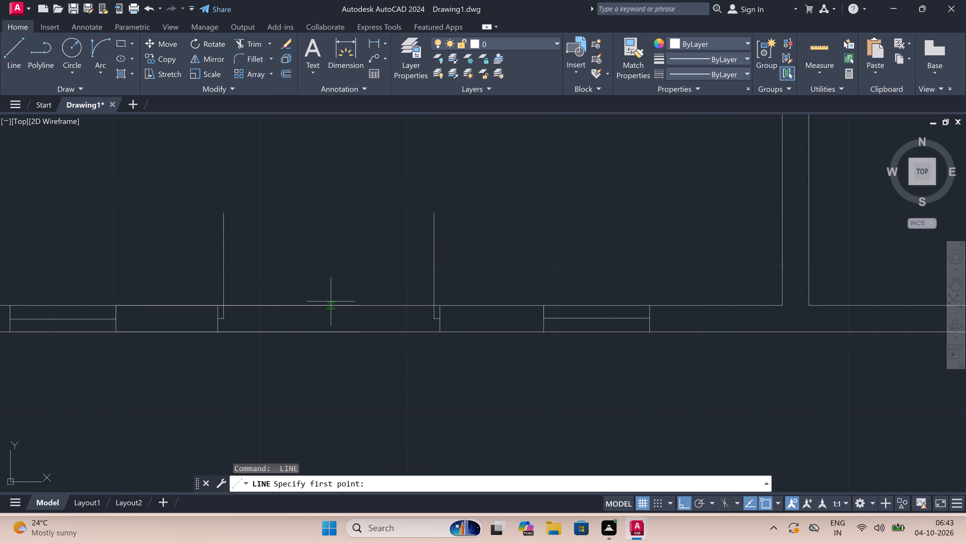
pyautogui.click(334, 306)
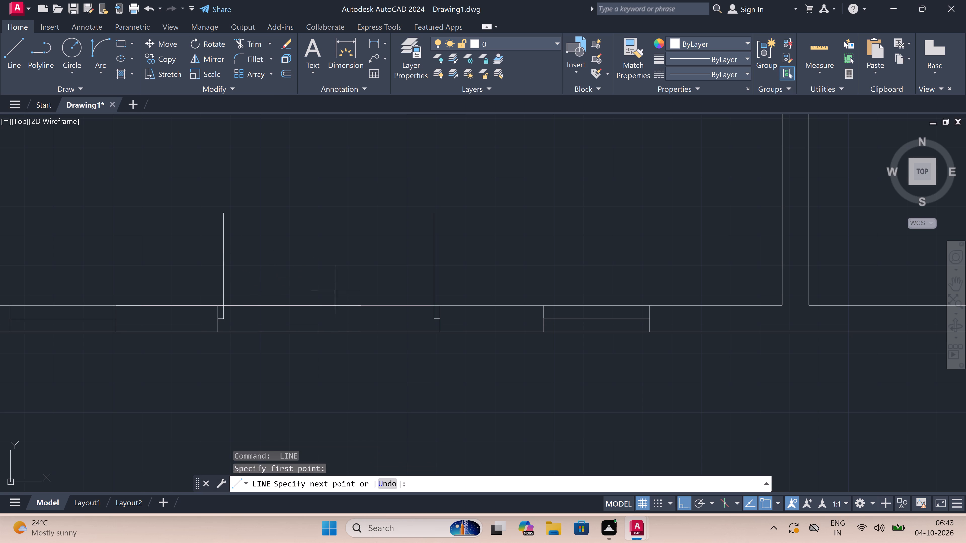
pyautogui.click(336, 287)
pyautogui.press('Escape')
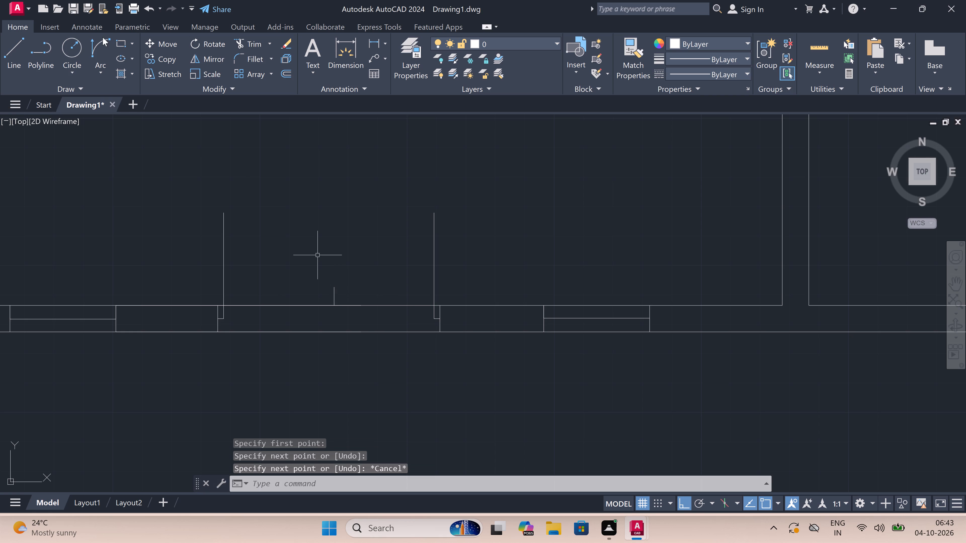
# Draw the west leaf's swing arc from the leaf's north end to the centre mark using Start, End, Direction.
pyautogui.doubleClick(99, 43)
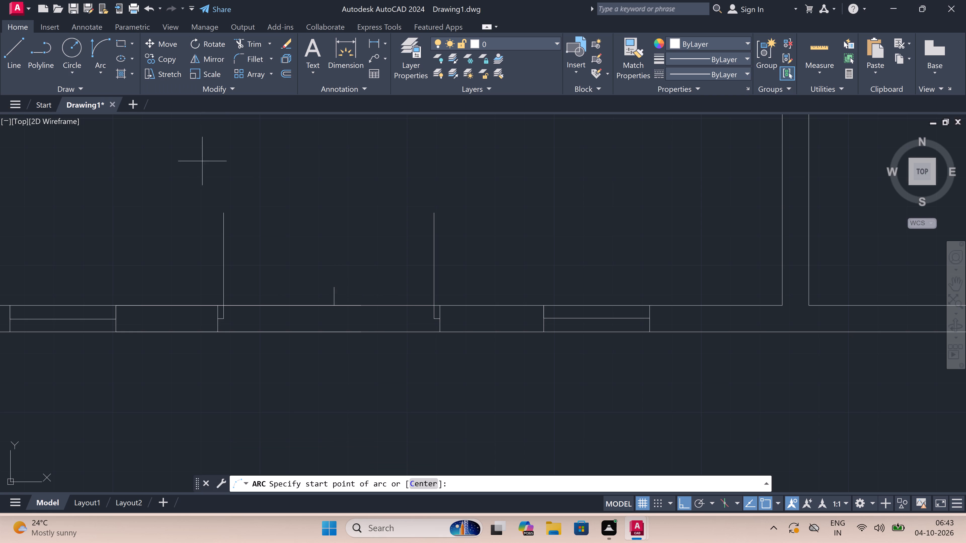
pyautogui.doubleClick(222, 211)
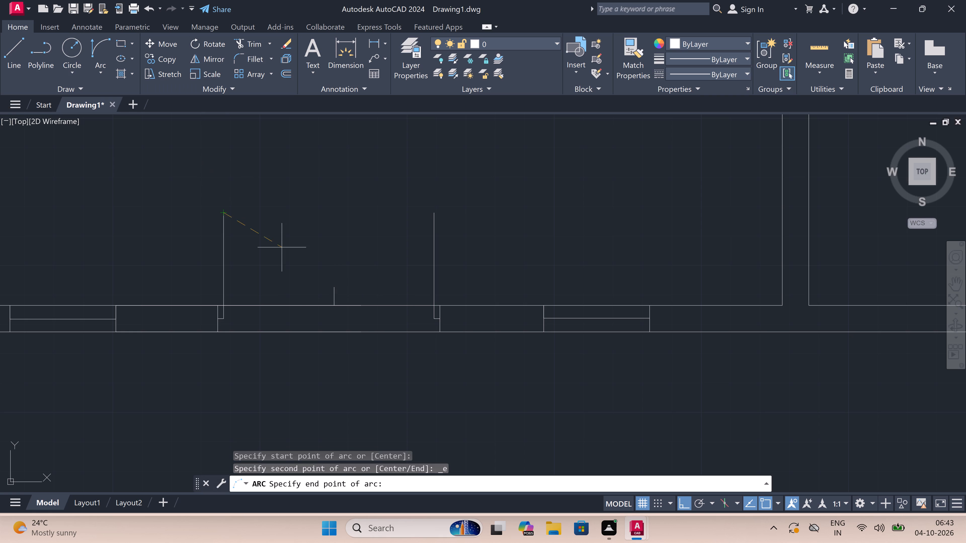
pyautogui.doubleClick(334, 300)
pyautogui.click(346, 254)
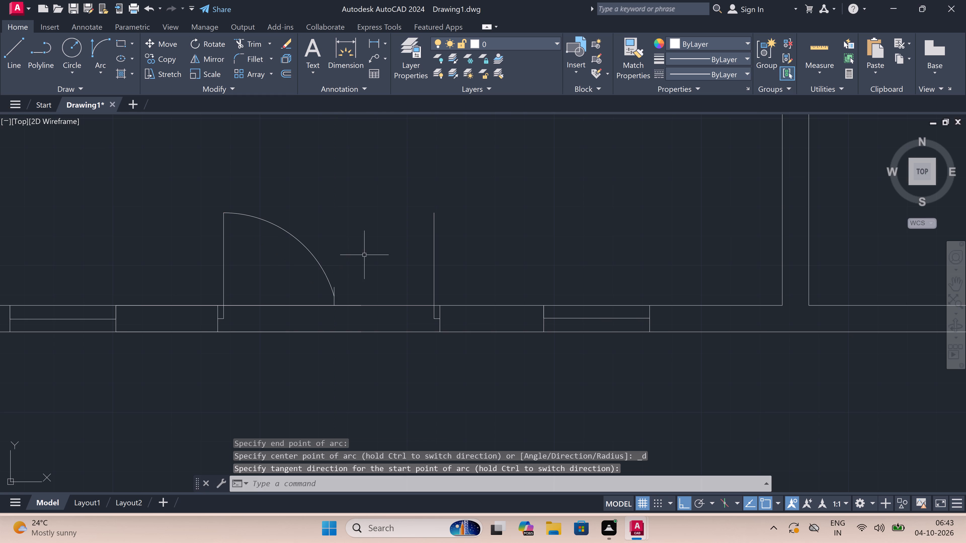
# Draw a three-point swing arc from the east leaf's north end through the centre mark's base, ending just south of the exterior wall.
pyautogui.press('space')
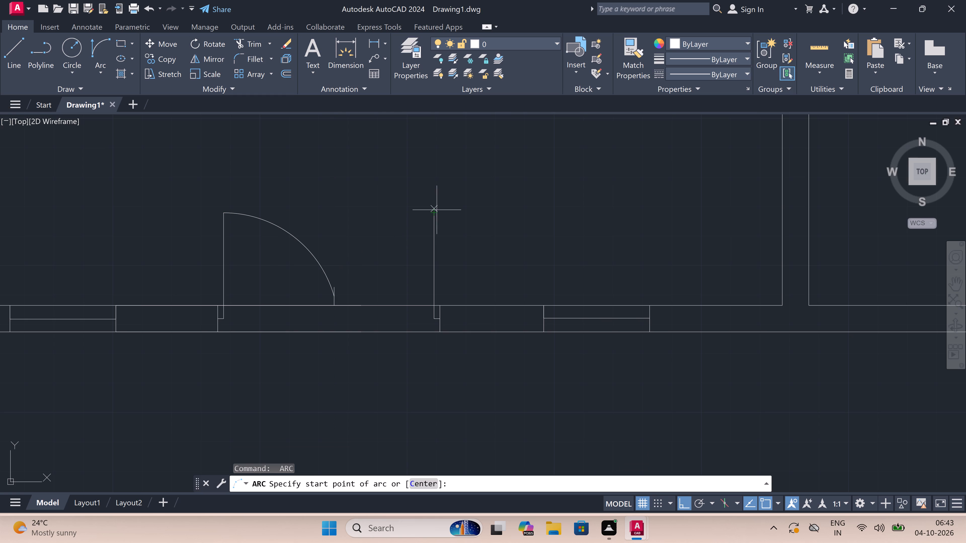
pyautogui.click(435, 212)
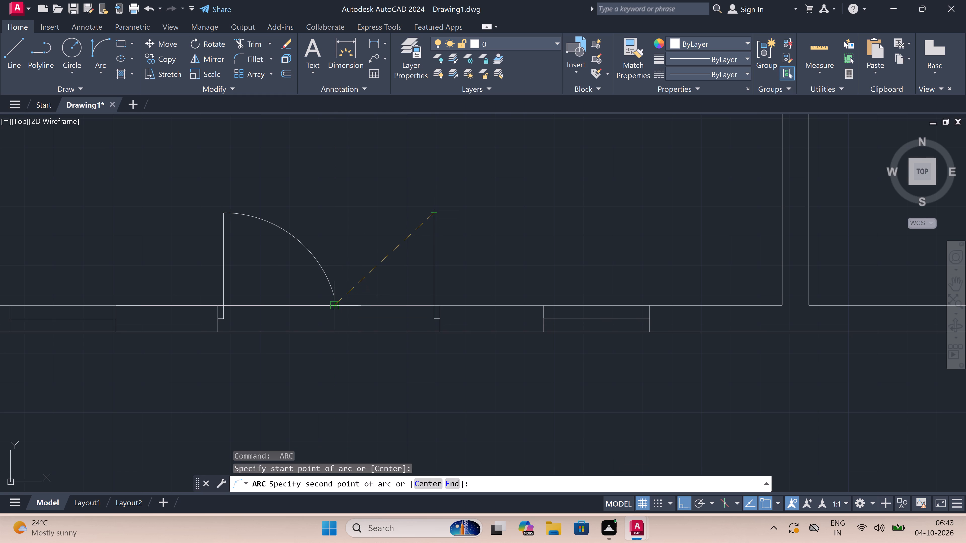
pyautogui.doubleClick(334, 307)
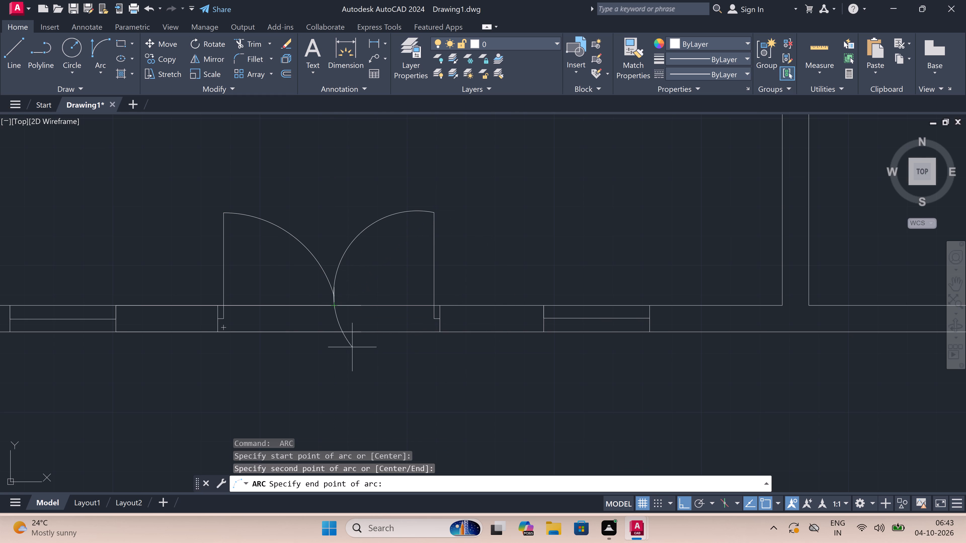
pyautogui.click(341, 355)
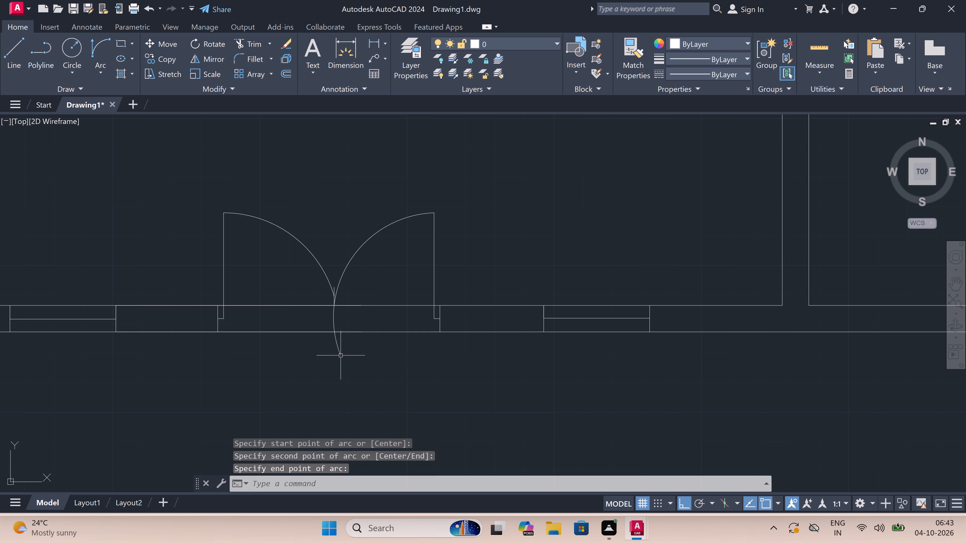
pyautogui.press('Escape')
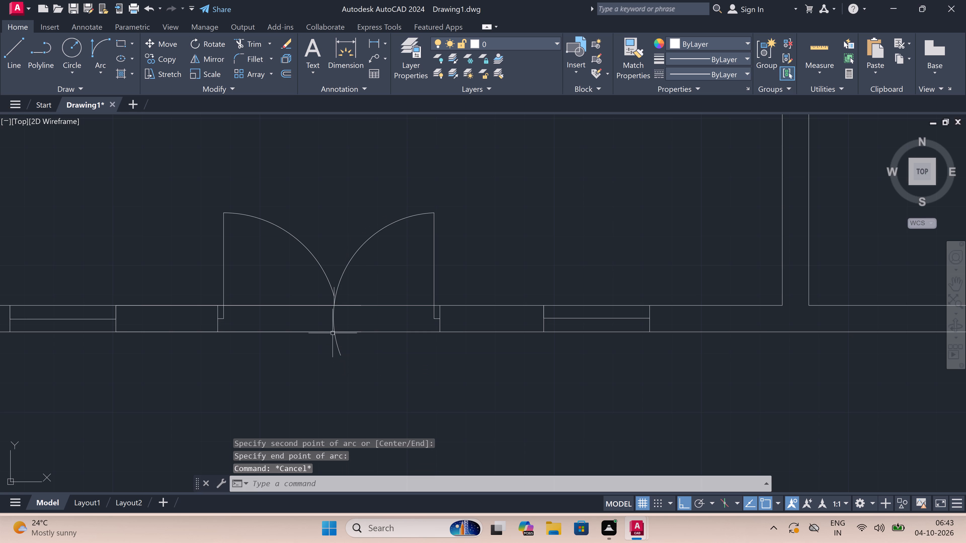
# Trim away the short centre mark between the two swing arcs, above and below the west arc's end.
pyautogui.press('t')
pyautogui.press('r')
pyautogui.press('space')
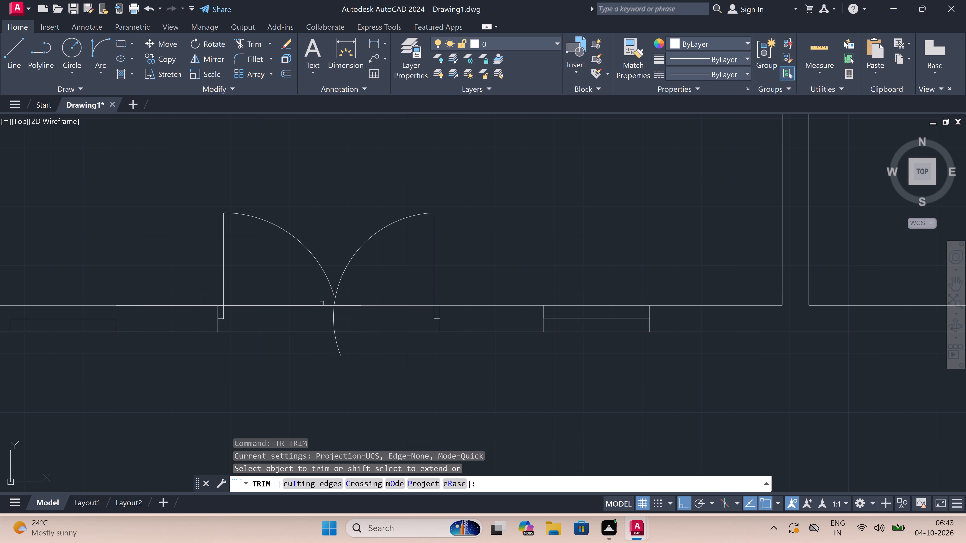
pyautogui.scroll(3, 330, 305)
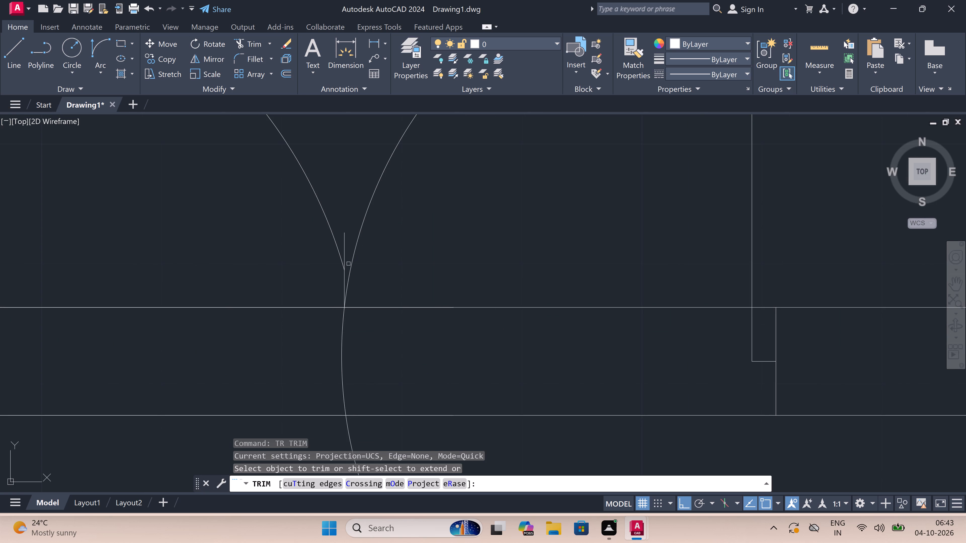
pyautogui.scroll(3, 345, 259)
pyautogui.click(341, 255)
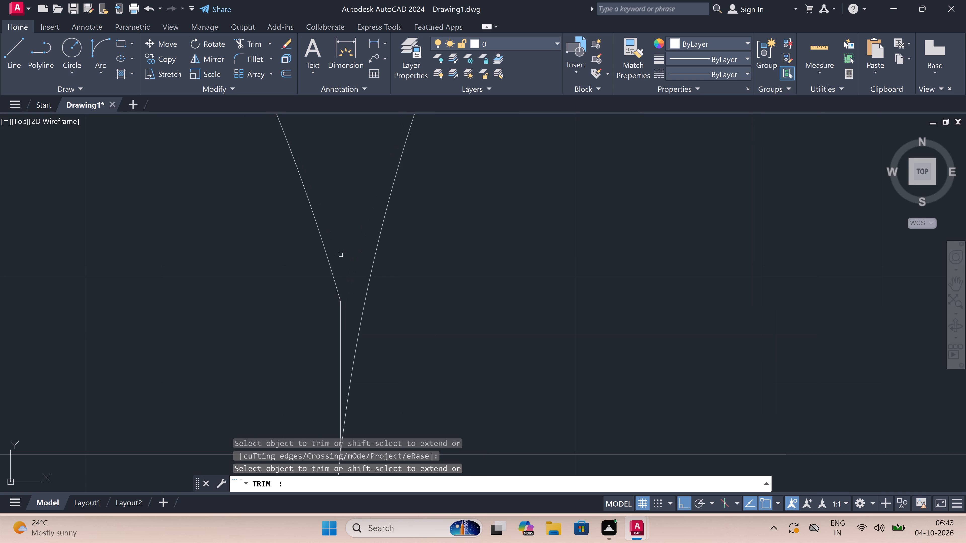
pyautogui.scroll(6, 338, 304)
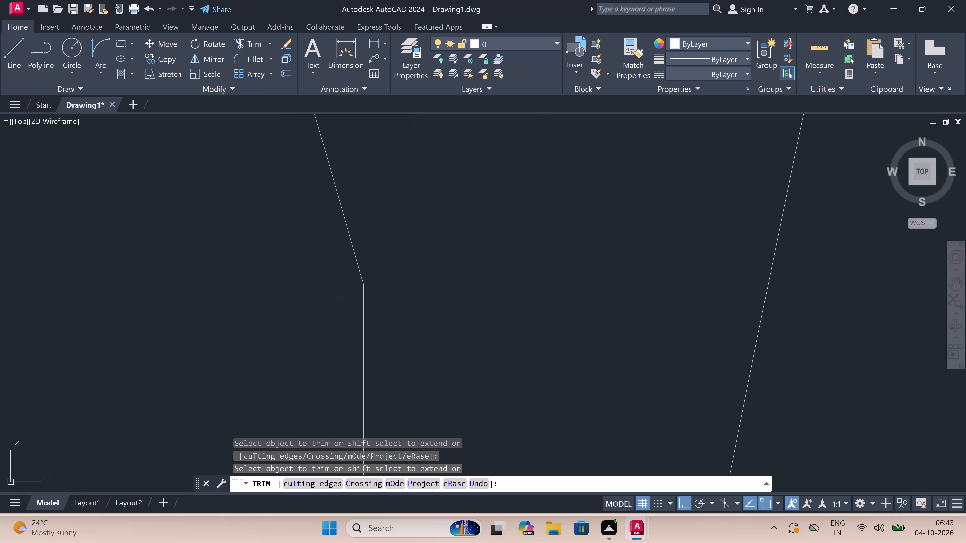
pyautogui.click(377, 276)
pyautogui.click(320, 368)
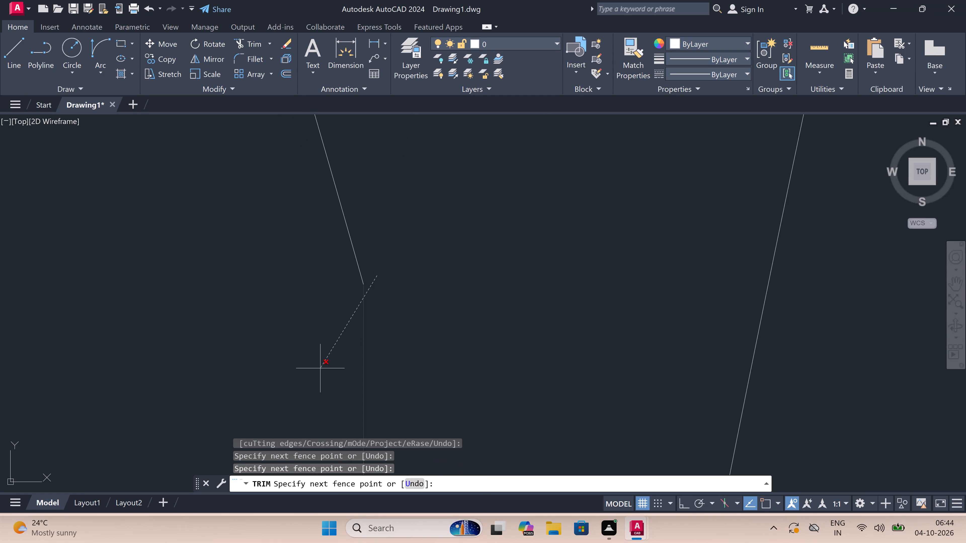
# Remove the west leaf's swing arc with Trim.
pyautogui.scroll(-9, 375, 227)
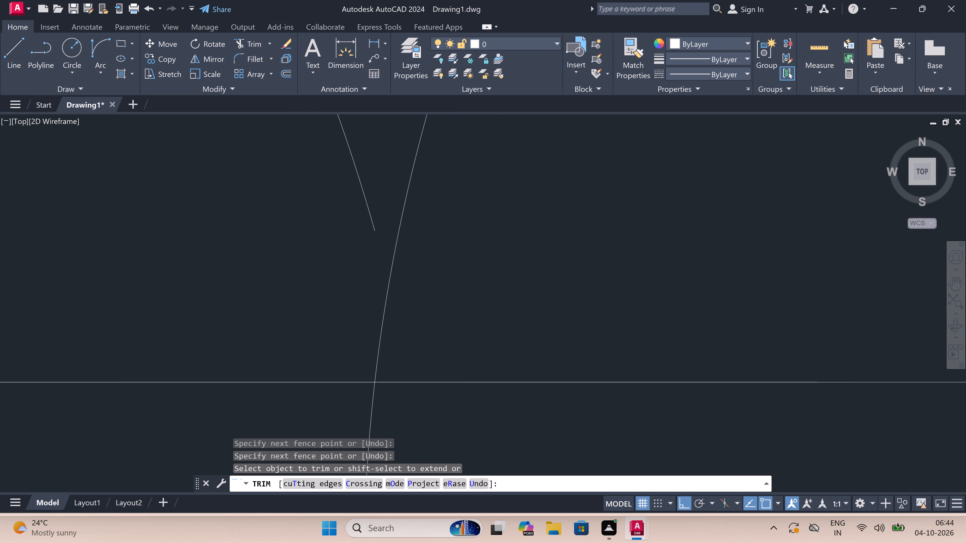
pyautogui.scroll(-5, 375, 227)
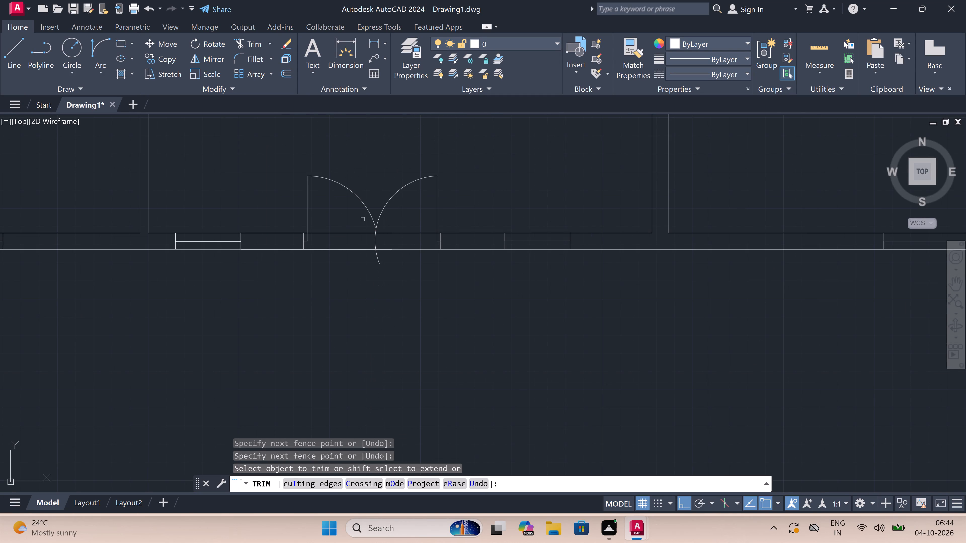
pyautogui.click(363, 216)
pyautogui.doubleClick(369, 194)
# Trim the east arc's tail, the outer wall line across the door opening, and the inner wall line's eastern half of the opening.
pyautogui.scroll(3, 384, 246)
pyautogui.click(398, 194)
pyautogui.click(299, 325)
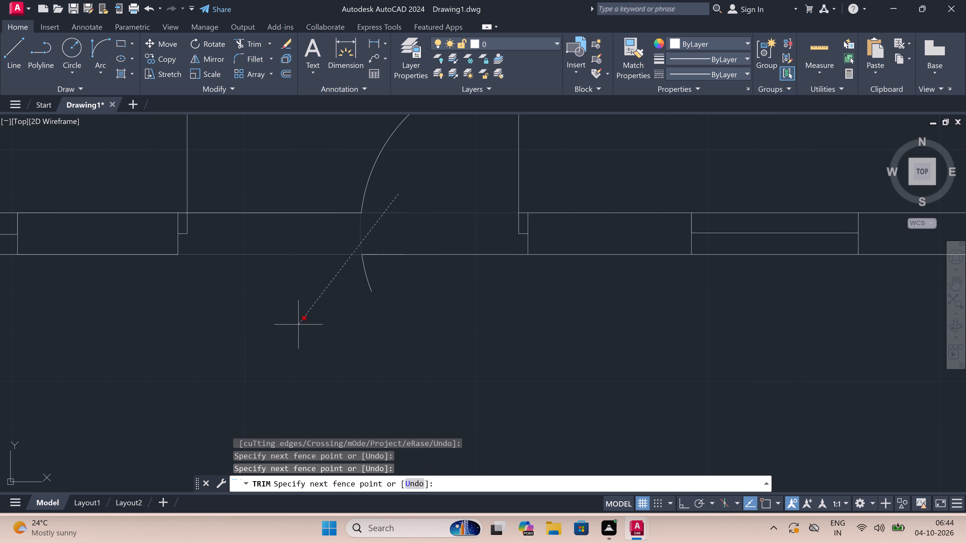
pyautogui.click(388, 259)
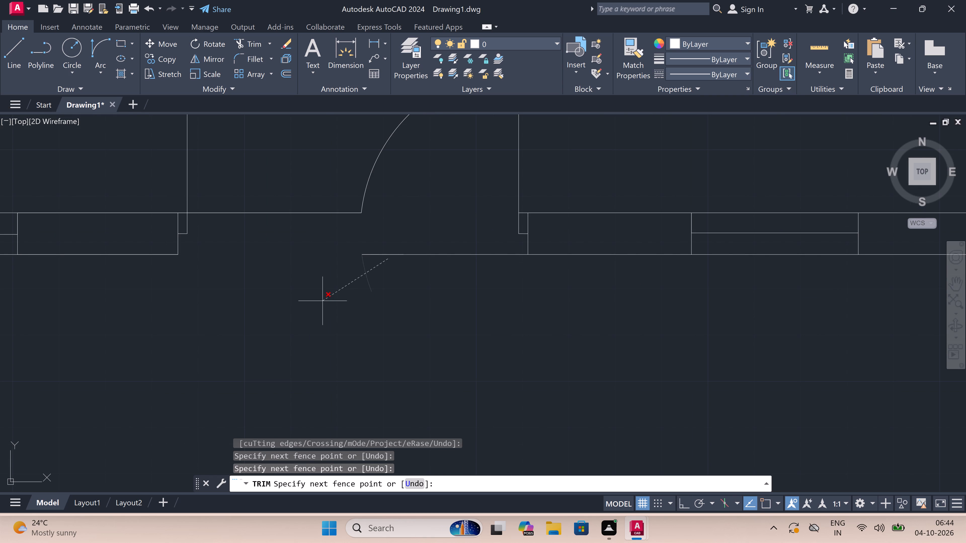
pyautogui.click(323, 301)
pyautogui.doubleClick(419, 243)
pyautogui.click(384, 325)
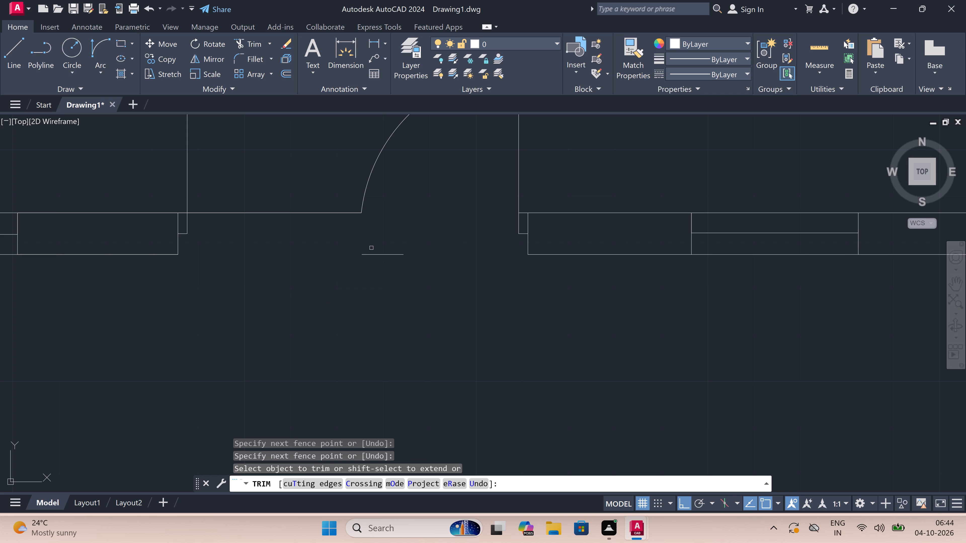
pyautogui.click(378, 244)
pyautogui.click(369, 316)
pyautogui.scroll(-3, 295, 313)
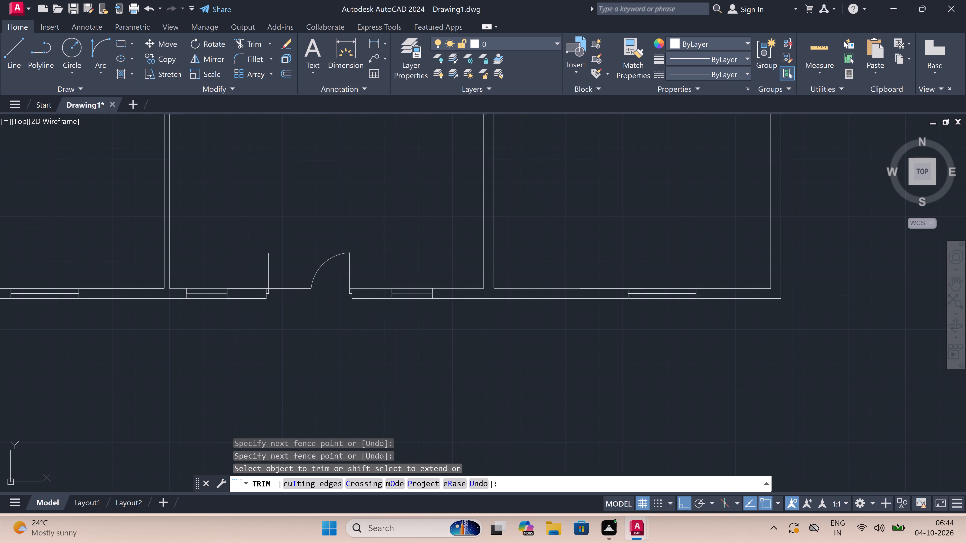
pyautogui.scroll(2, 299, 297)
pyautogui.press('Escape')
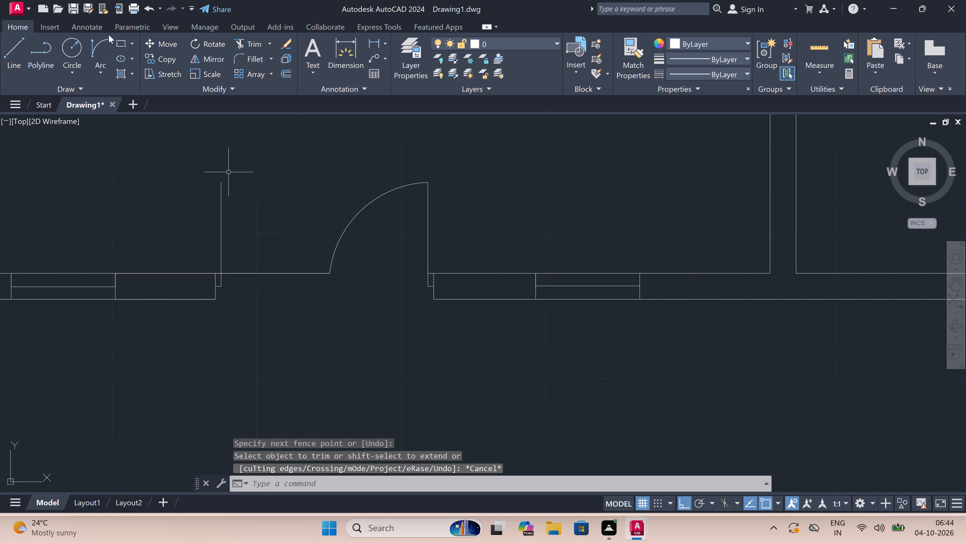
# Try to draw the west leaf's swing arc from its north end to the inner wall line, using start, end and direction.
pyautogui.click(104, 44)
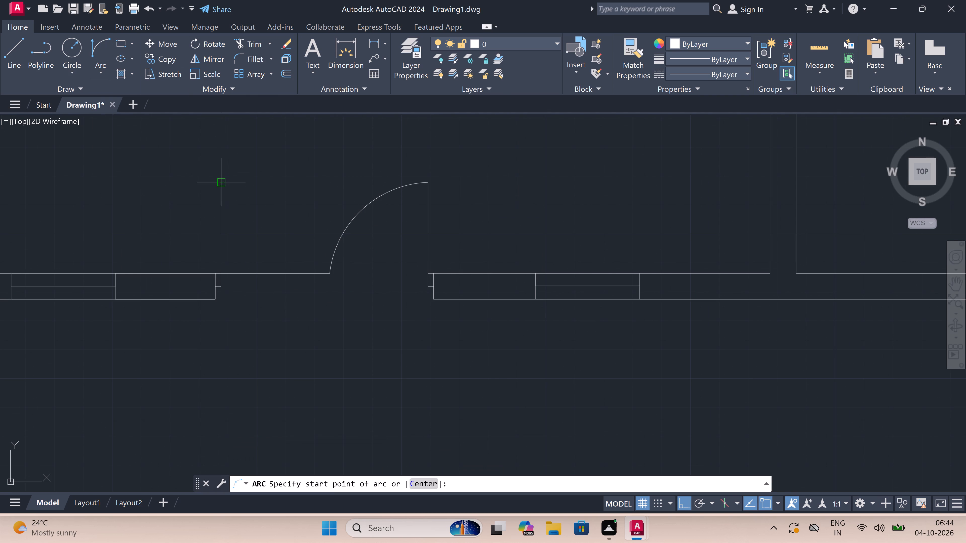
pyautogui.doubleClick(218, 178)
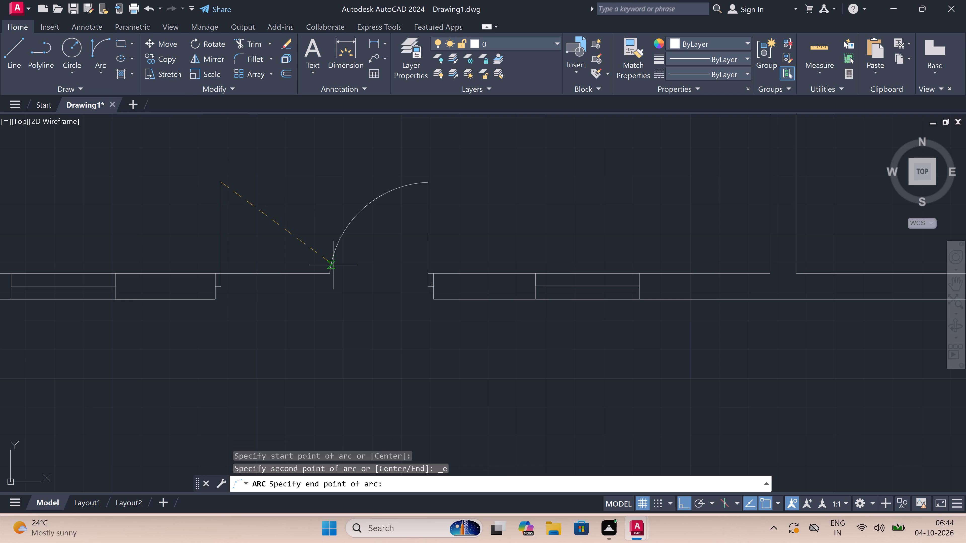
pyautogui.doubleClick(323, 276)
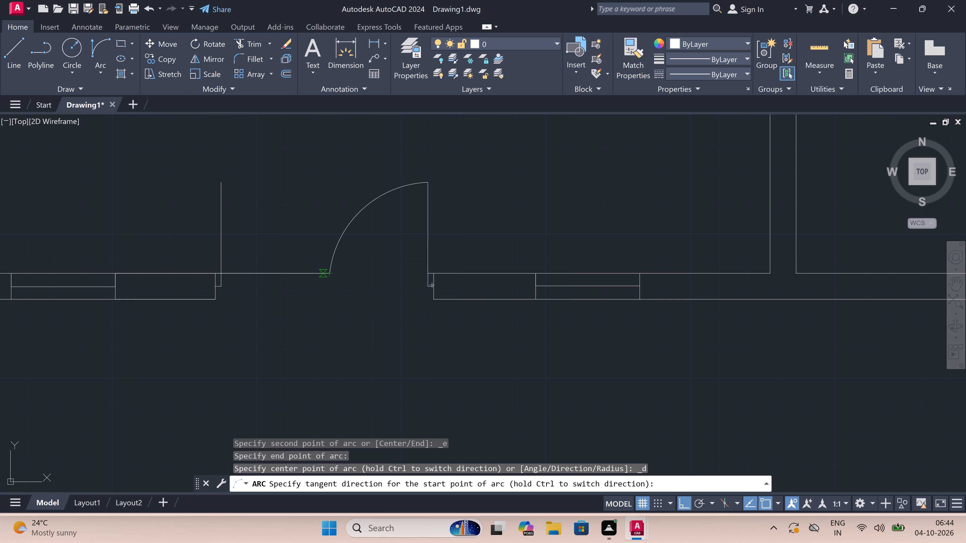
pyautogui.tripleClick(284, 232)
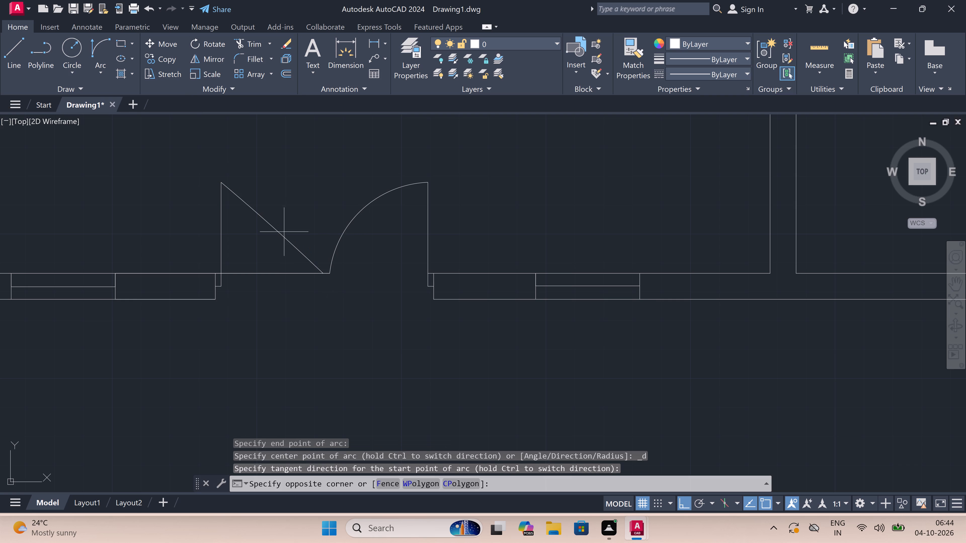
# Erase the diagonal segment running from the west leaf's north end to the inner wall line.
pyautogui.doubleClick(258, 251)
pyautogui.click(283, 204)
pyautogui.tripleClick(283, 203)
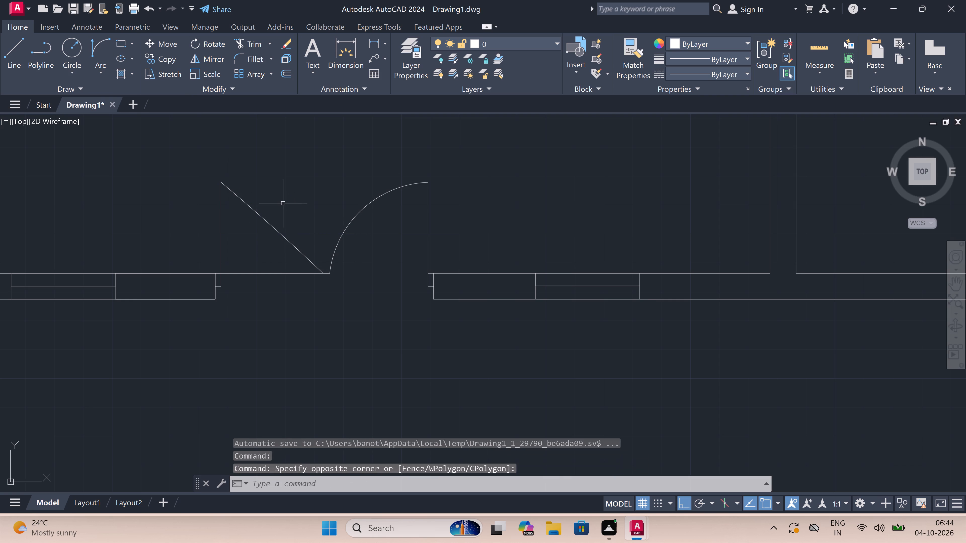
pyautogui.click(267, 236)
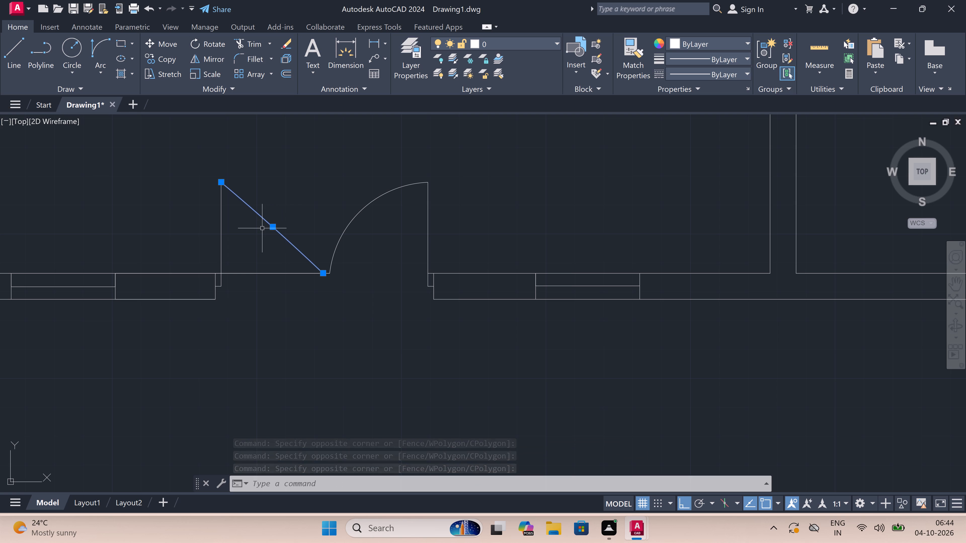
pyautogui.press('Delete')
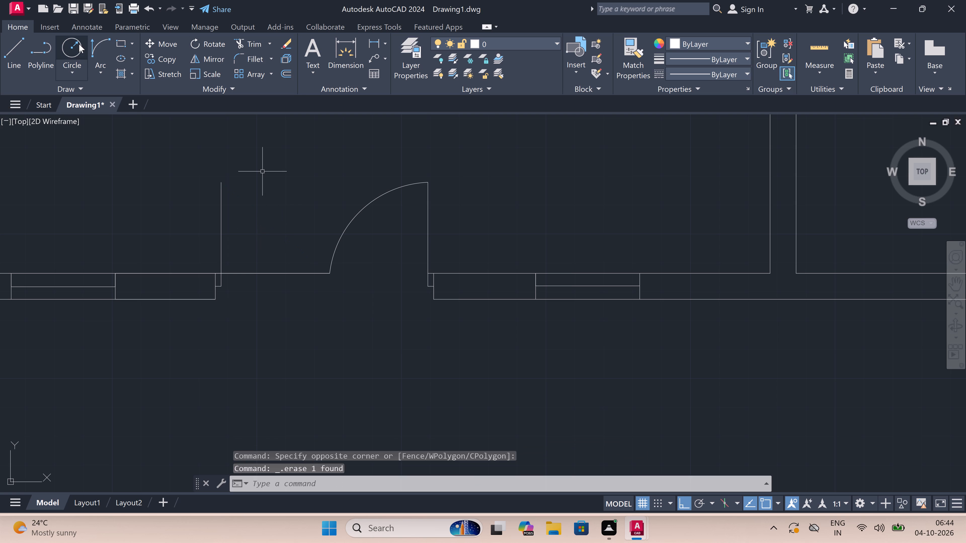
# Draw the west leaf's swing arc from its north end to the east arc's base, with an eastward start tangent.
pyautogui.doubleClick(97, 45)
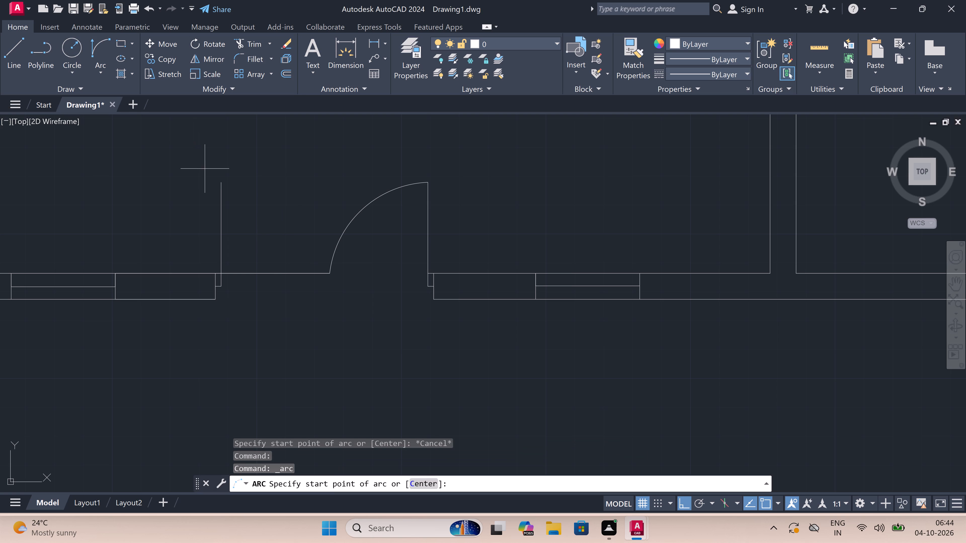
pyautogui.doubleClick(223, 182)
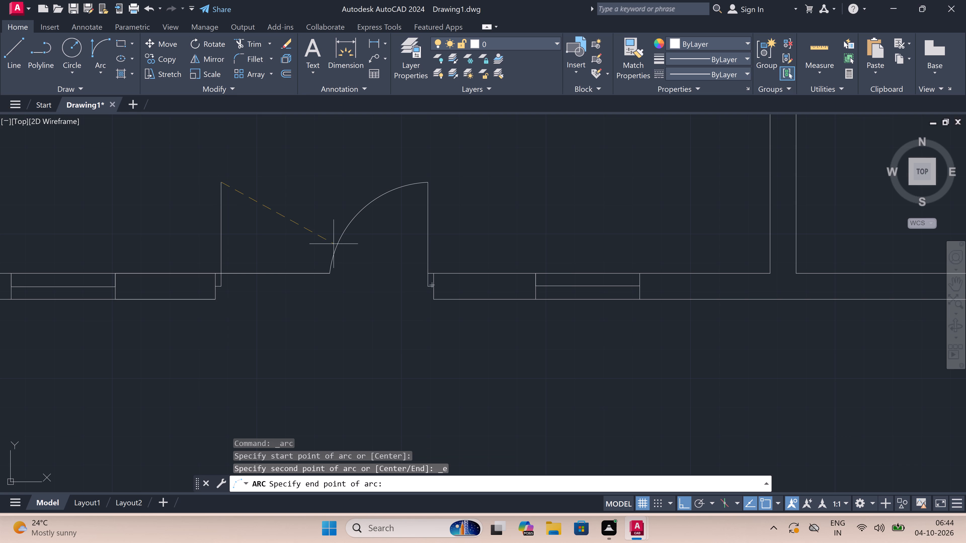
pyautogui.click(331, 274)
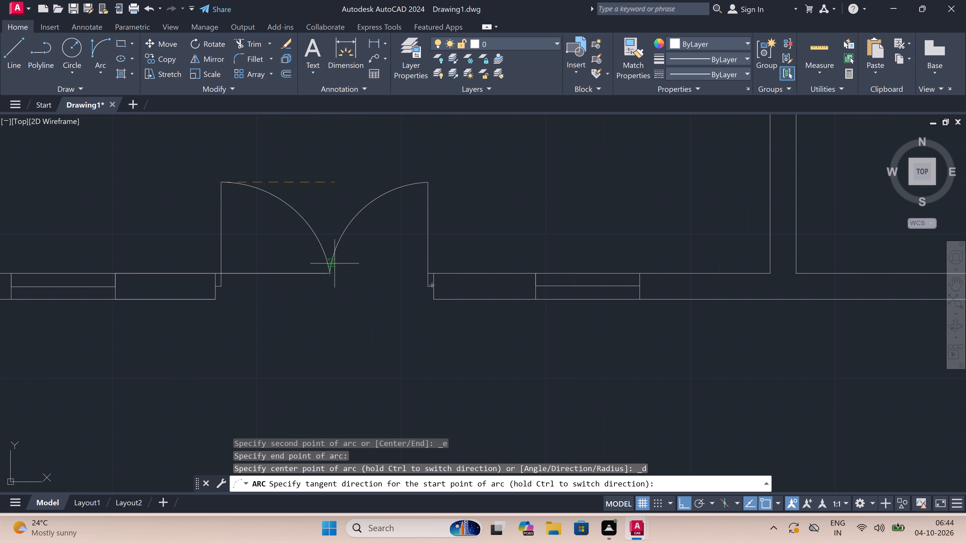
pyautogui.click(325, 162)
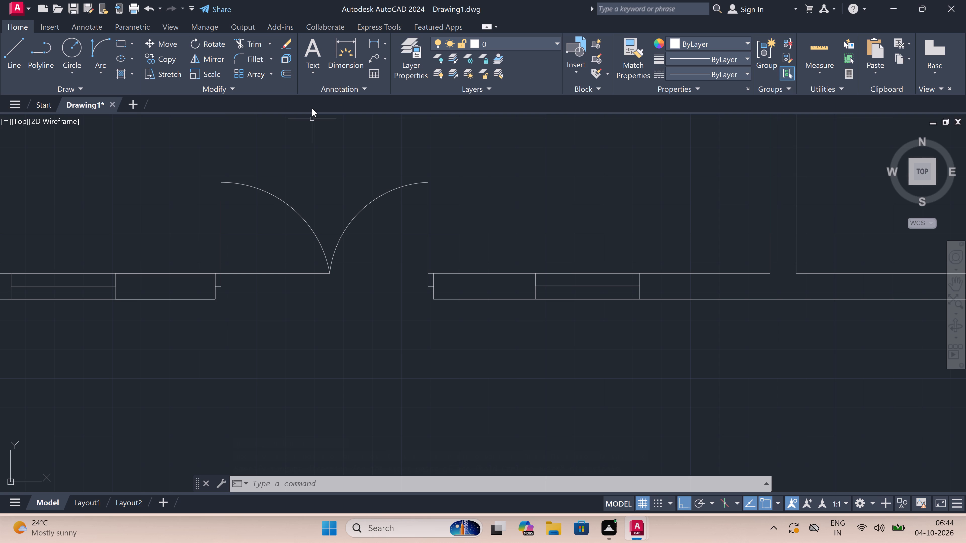
pyautogui.press('Escape')
# Trim away the remaining western half of the inner wall line across the south double-door opening.
pyautogui.write('tr')
pyautogui.press('space')
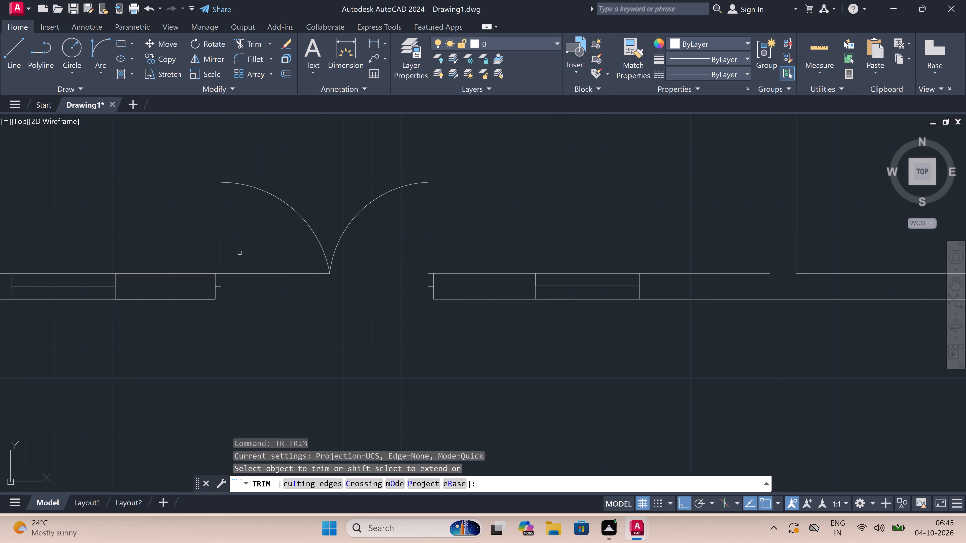
pyautogui.click(250, 258)
pyautogui.doubleClick(272, 319)
pyautogui.press('Escape')
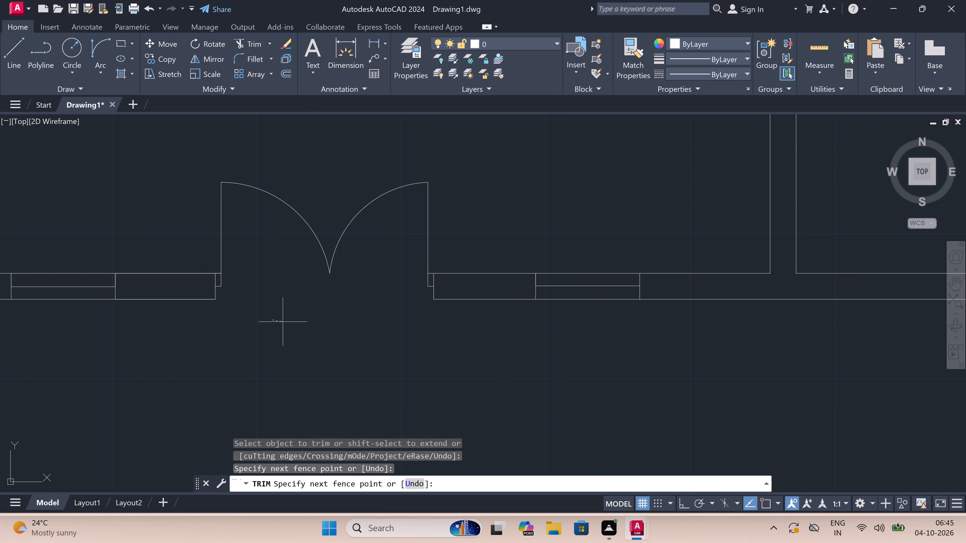
# Examine the whole floor plan and its northern rooms, finishing at the northwest corner room with the west window.
pyautogui.scroll(-6, 344, 304)
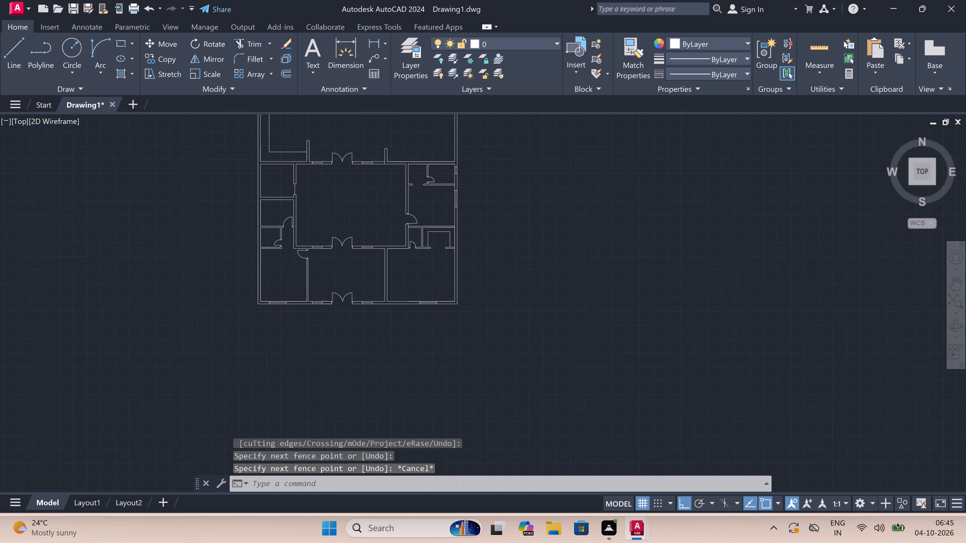
pyautogui.scroll(-2, 344, 304)
pyautogui.scroll(4, 339, 280)
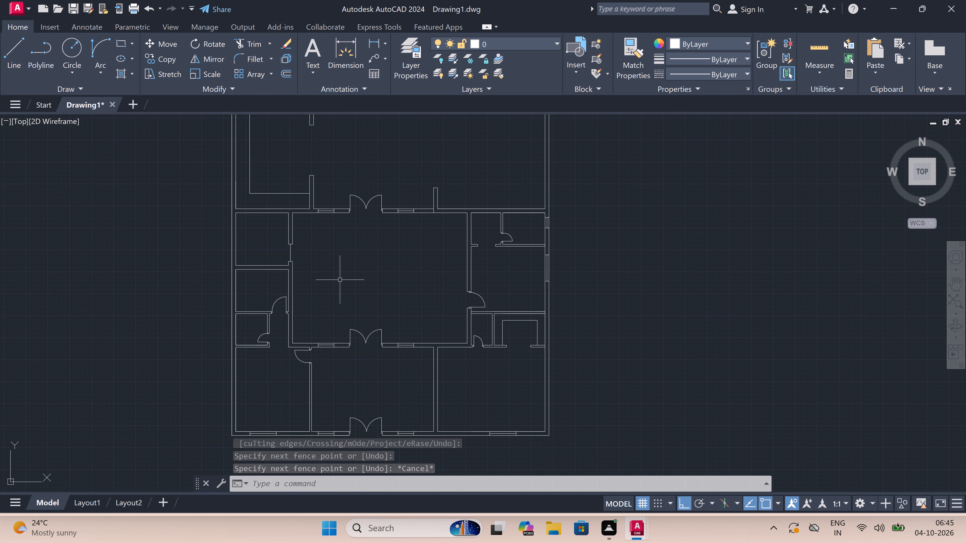
pyautogui.scroll(-2, 340, 285)
pyautogui.scroll(1, 340, 285)
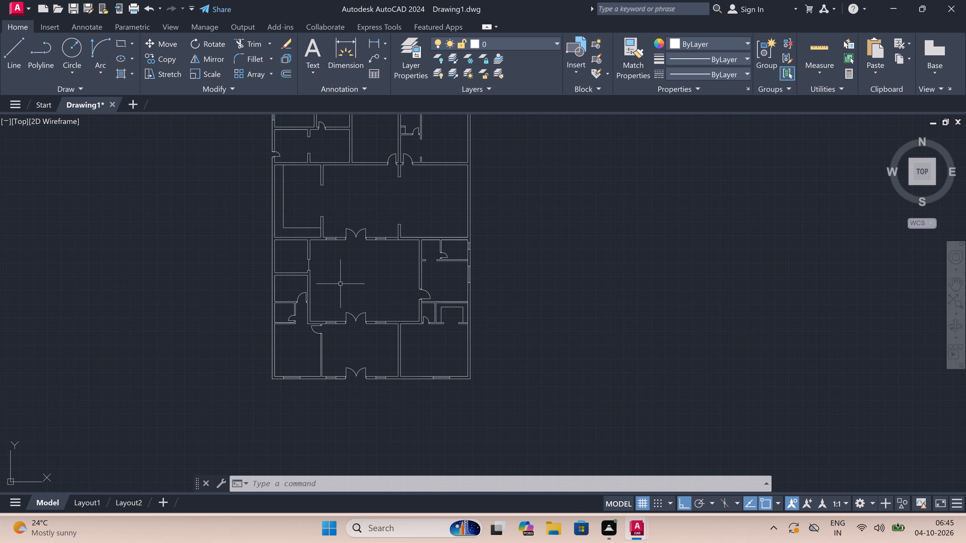
pyautogui.scroll(-2, 342, 282)
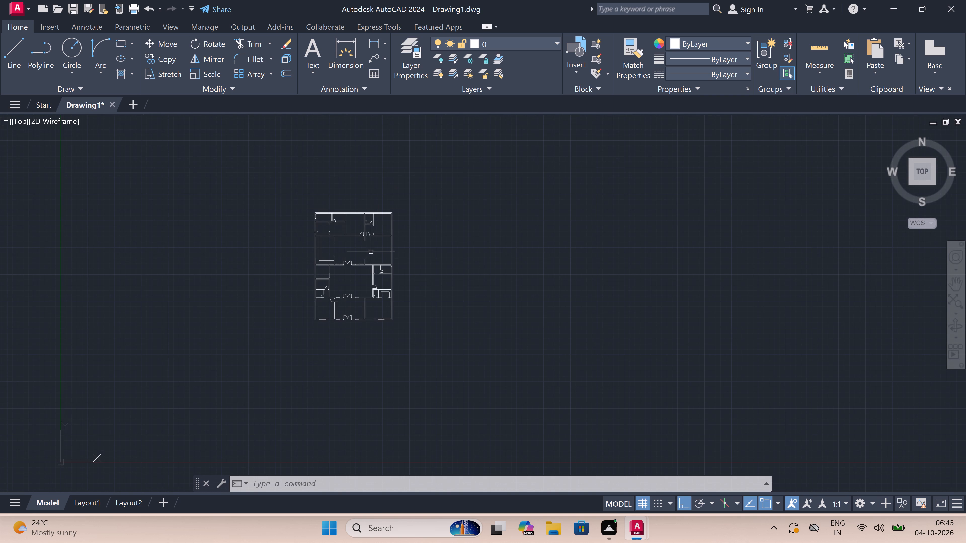
pyautogui.scroll(-1, 374, 232)
pyautogui.scroll(2, 372, 247)
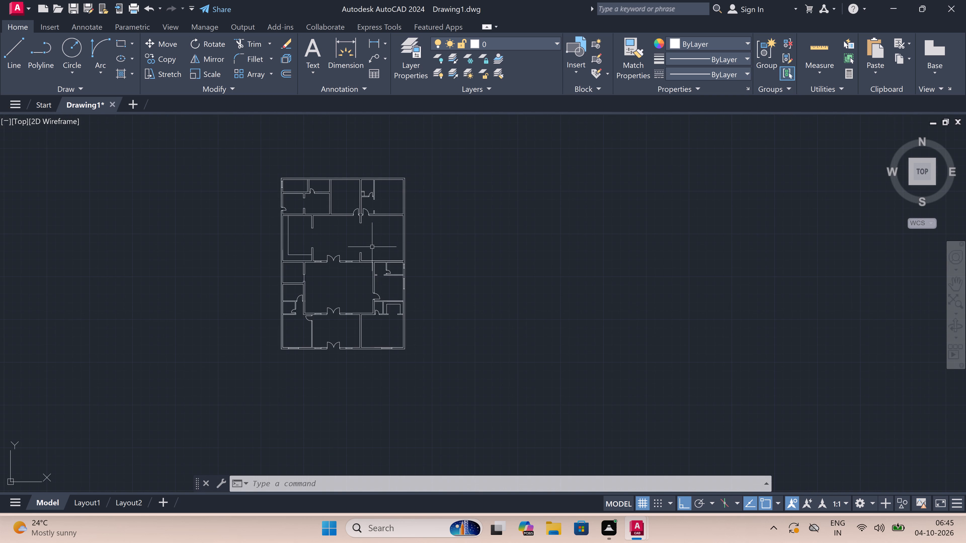
pyautogui.scroll(-1, 372, 247)
pyautogui.scroll(1, 372, 247)
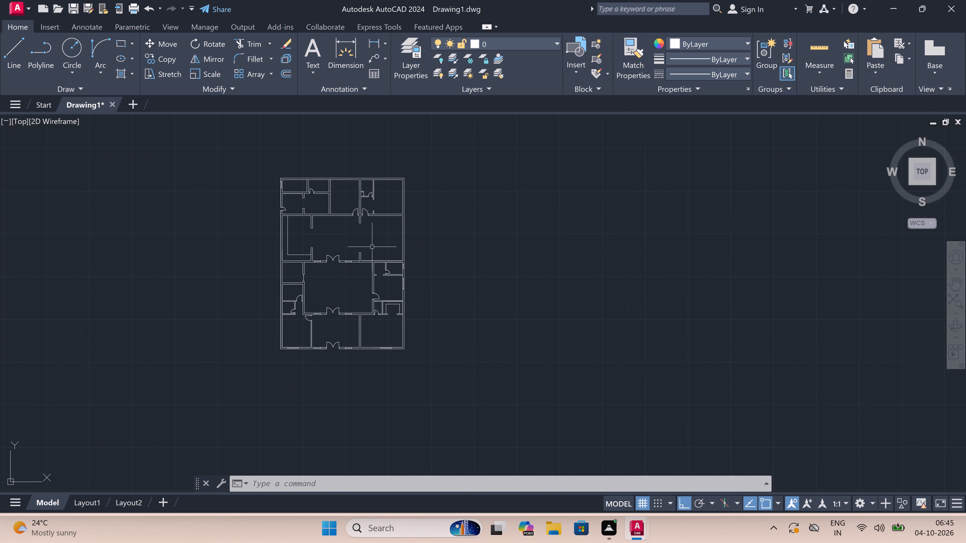
pyautogui.scroll(2, 370, 237)
pyautogui.scroll(-2, 370, 237)
pyautogui.scroll(1, 361, 183)
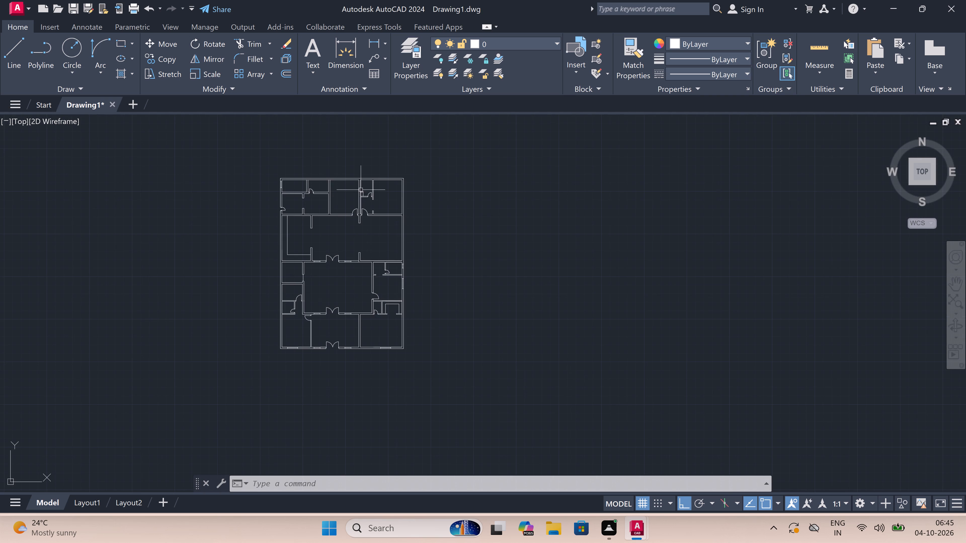
pyautogui.scroll(2, 361, 185)
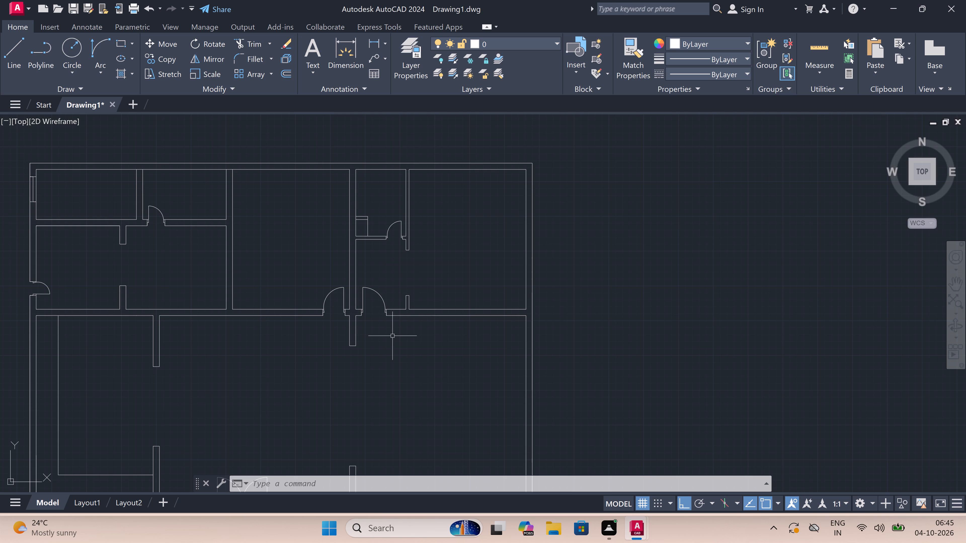
pyautogui.scroll(-1, 392, 335)
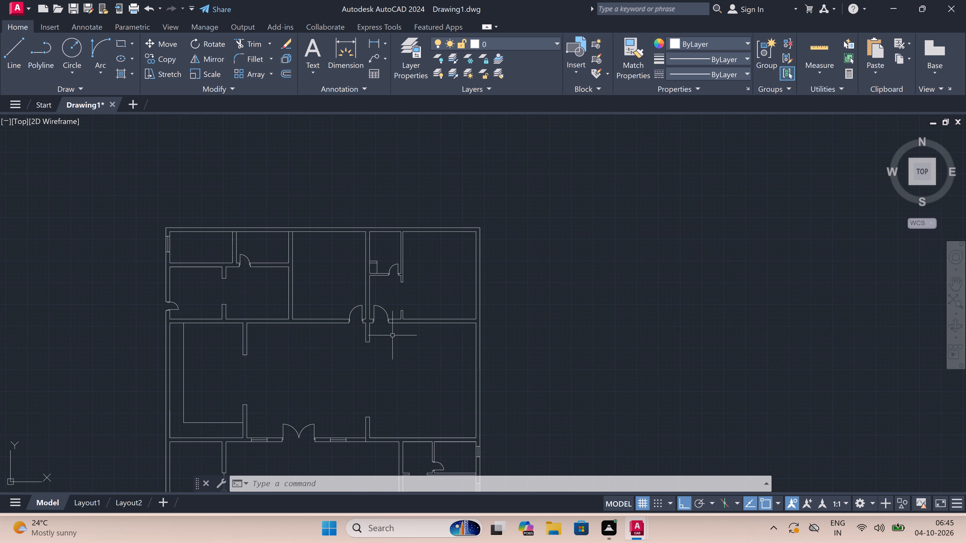
pyautogui.scroll(-1, 392, 335)
pyautogui.scroll(-2, 361, 434)
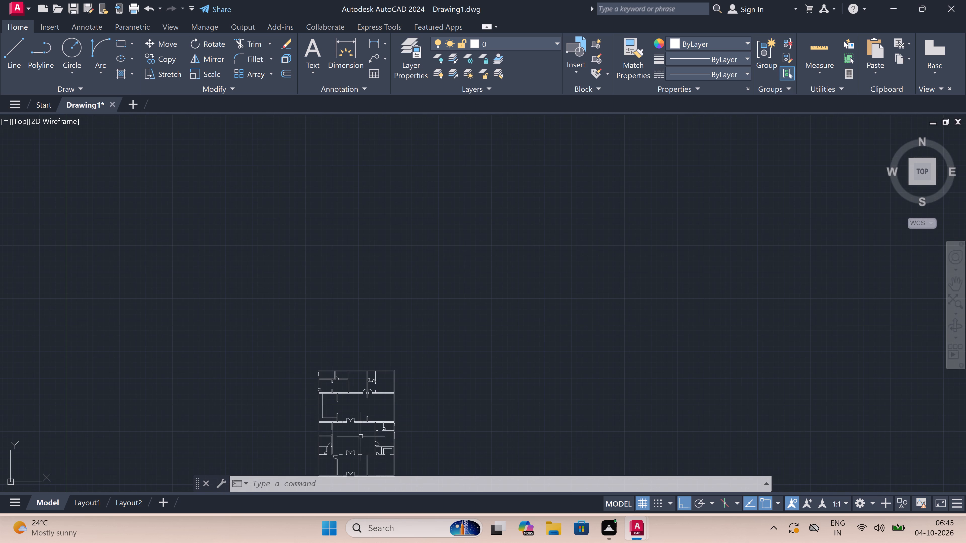
pyautogui.scroll(-2, 355, 445)
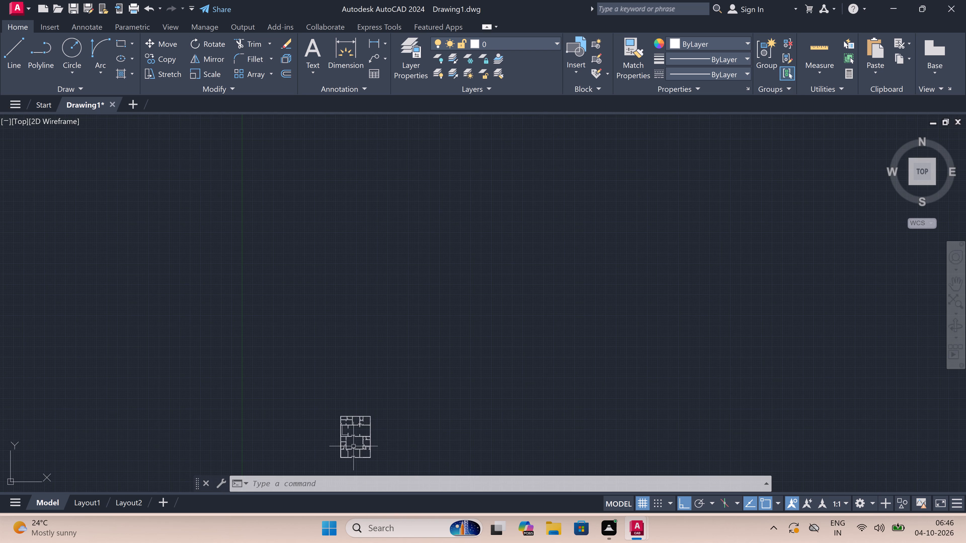
pyautogui.scroll(3, 344, 451)
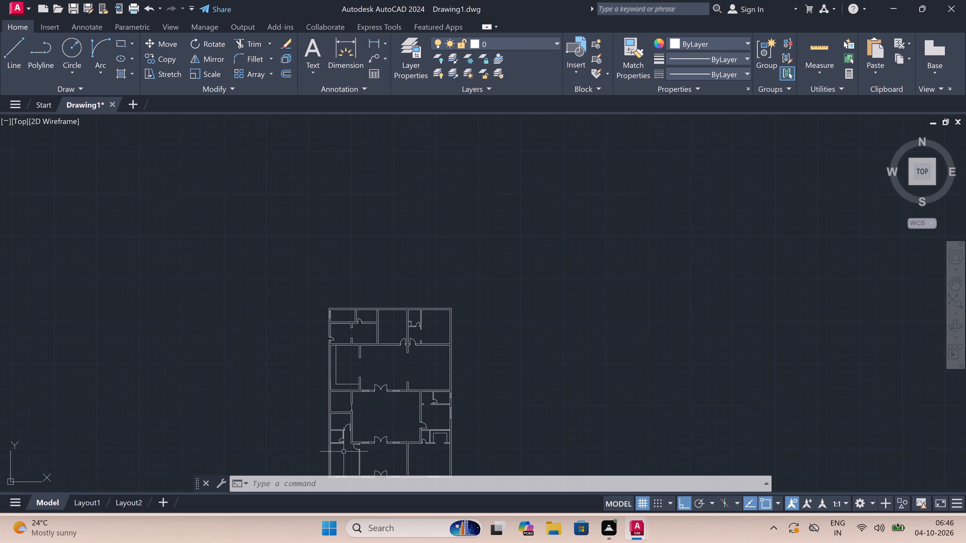
pyautogui.scroll(1, 344, 451)
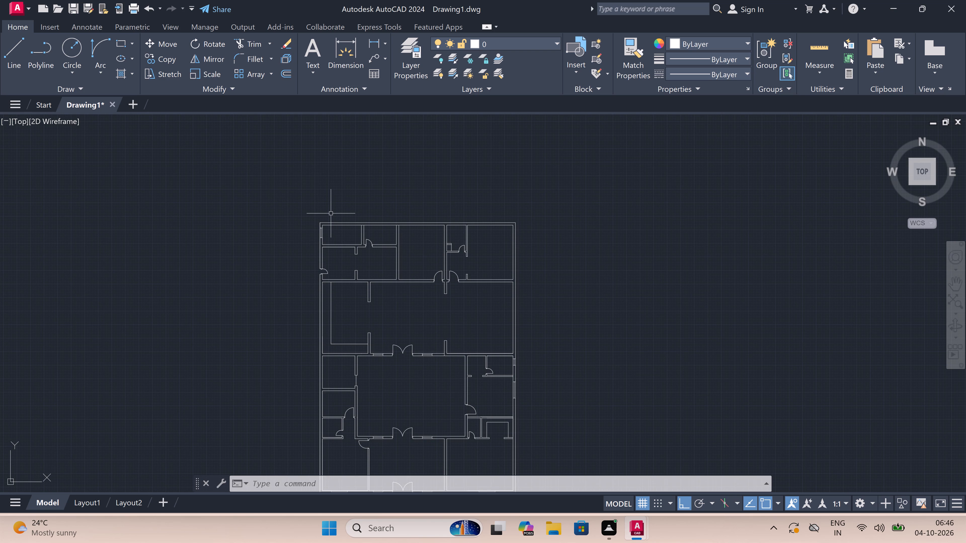
pyautogui.scroll(1, 327, 214)
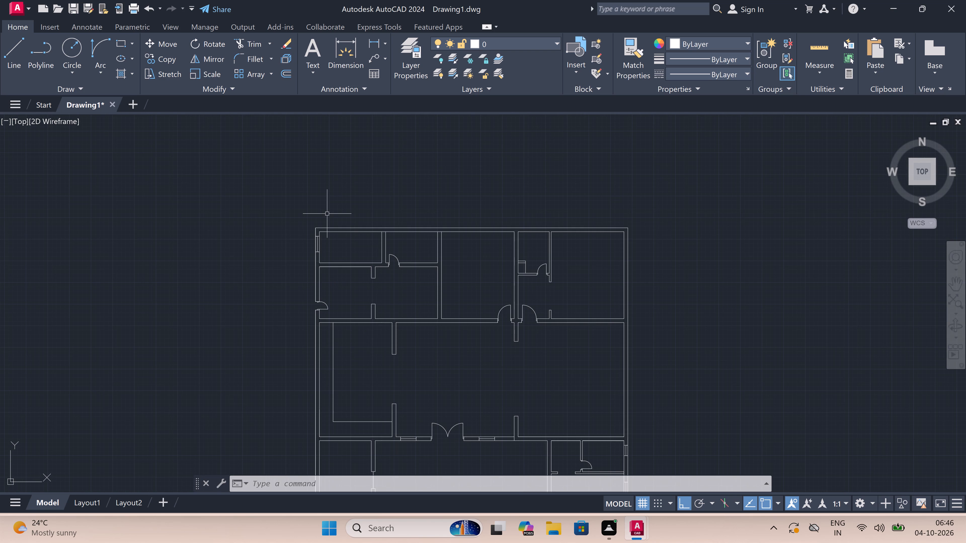
pyautogui.scroll(2, 339, 243)
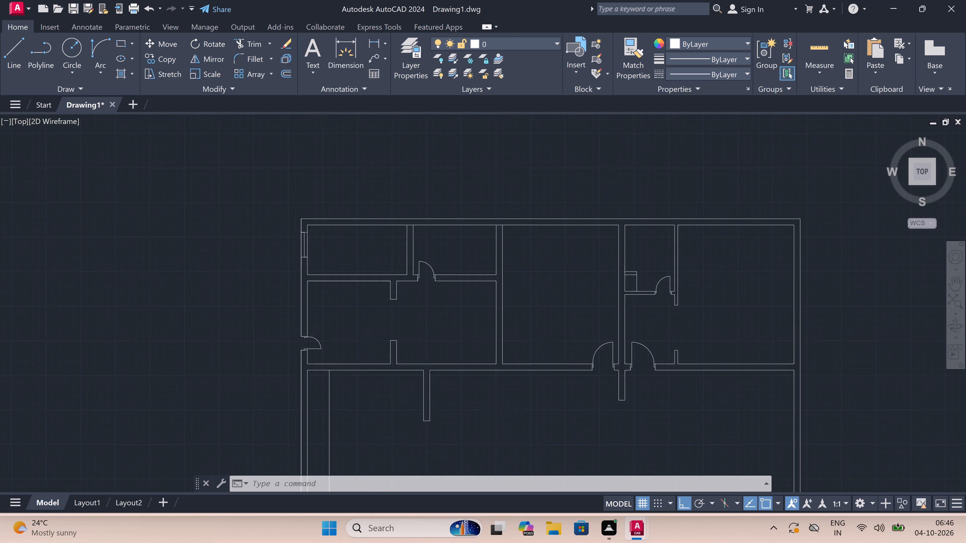
pyautogui.scroll(1, 339, 243)
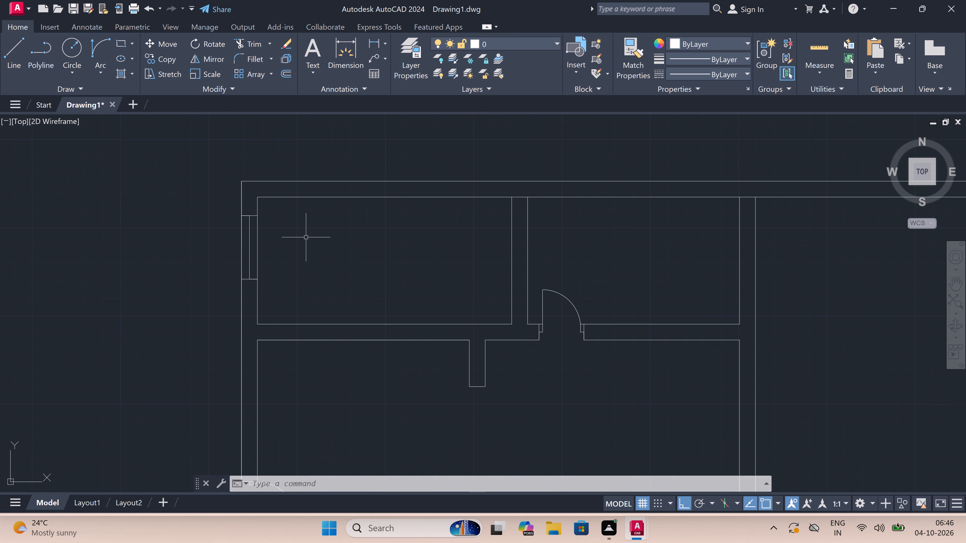
pyautogui.scroll(1, 283, 220)
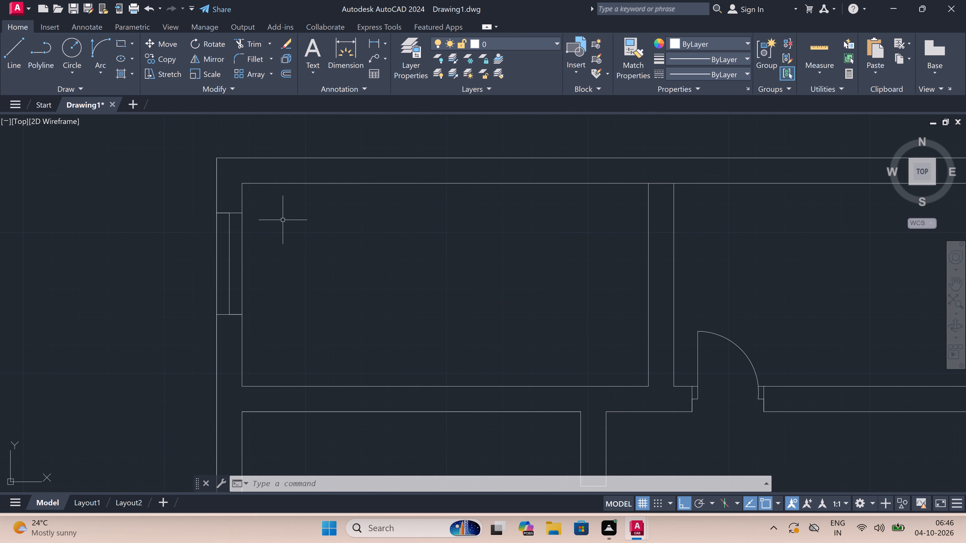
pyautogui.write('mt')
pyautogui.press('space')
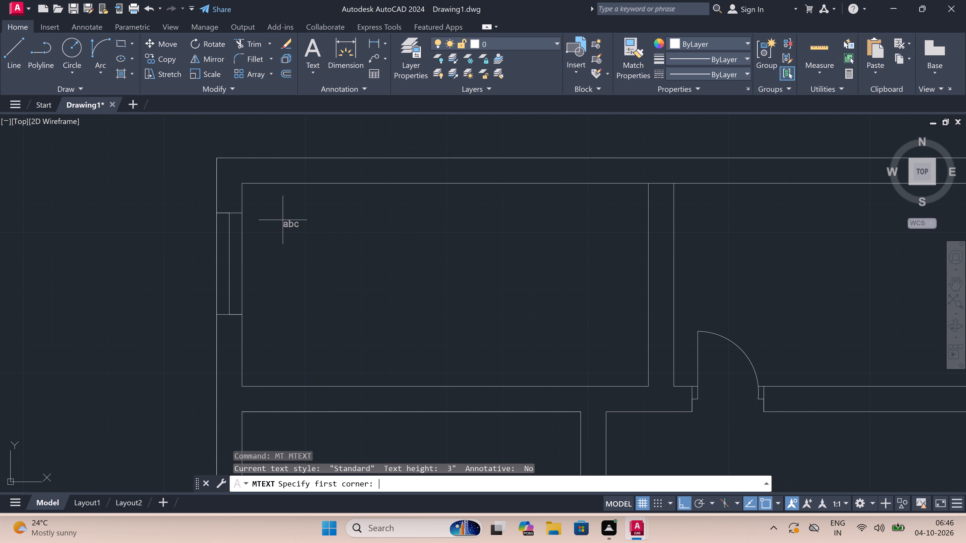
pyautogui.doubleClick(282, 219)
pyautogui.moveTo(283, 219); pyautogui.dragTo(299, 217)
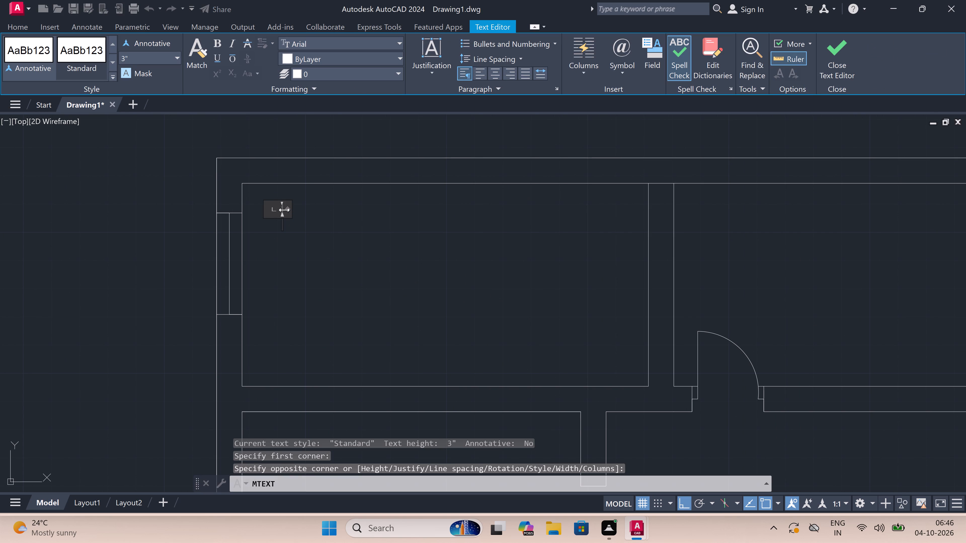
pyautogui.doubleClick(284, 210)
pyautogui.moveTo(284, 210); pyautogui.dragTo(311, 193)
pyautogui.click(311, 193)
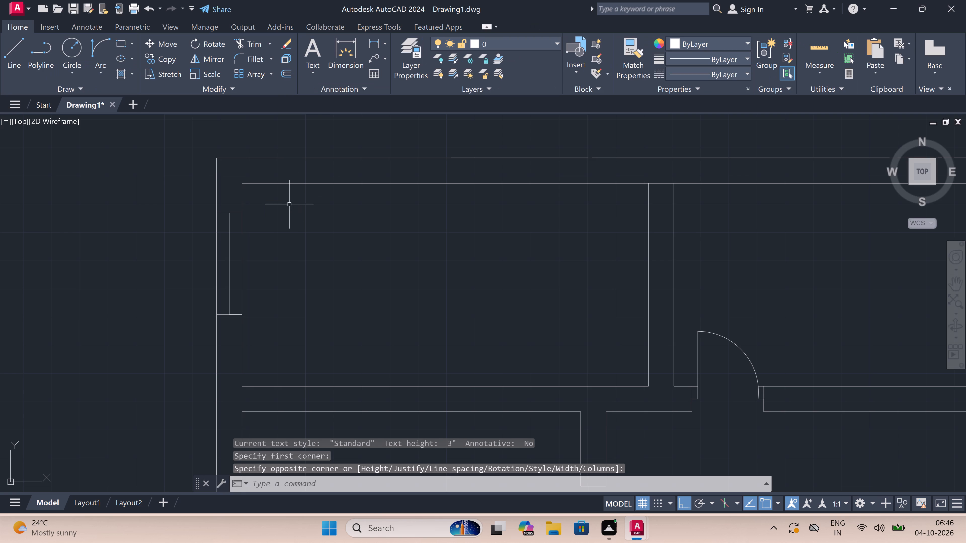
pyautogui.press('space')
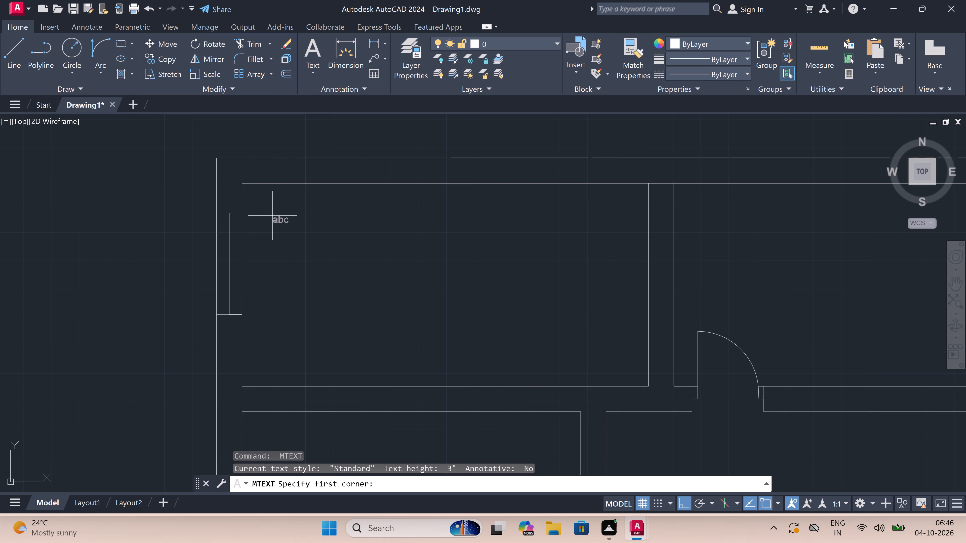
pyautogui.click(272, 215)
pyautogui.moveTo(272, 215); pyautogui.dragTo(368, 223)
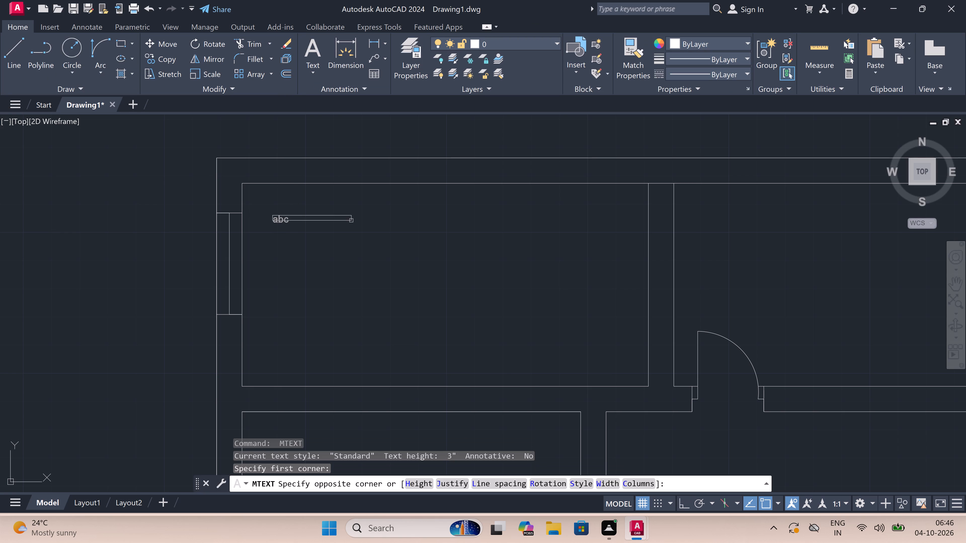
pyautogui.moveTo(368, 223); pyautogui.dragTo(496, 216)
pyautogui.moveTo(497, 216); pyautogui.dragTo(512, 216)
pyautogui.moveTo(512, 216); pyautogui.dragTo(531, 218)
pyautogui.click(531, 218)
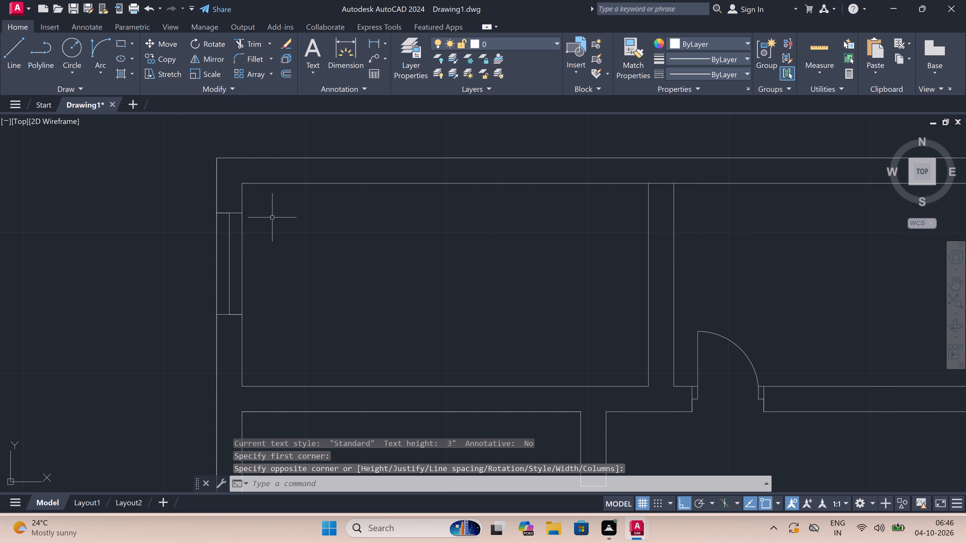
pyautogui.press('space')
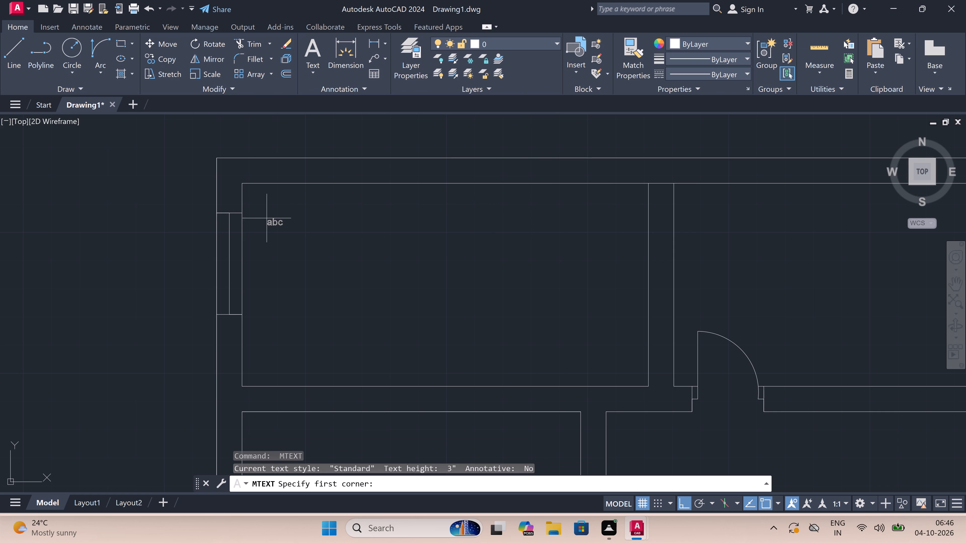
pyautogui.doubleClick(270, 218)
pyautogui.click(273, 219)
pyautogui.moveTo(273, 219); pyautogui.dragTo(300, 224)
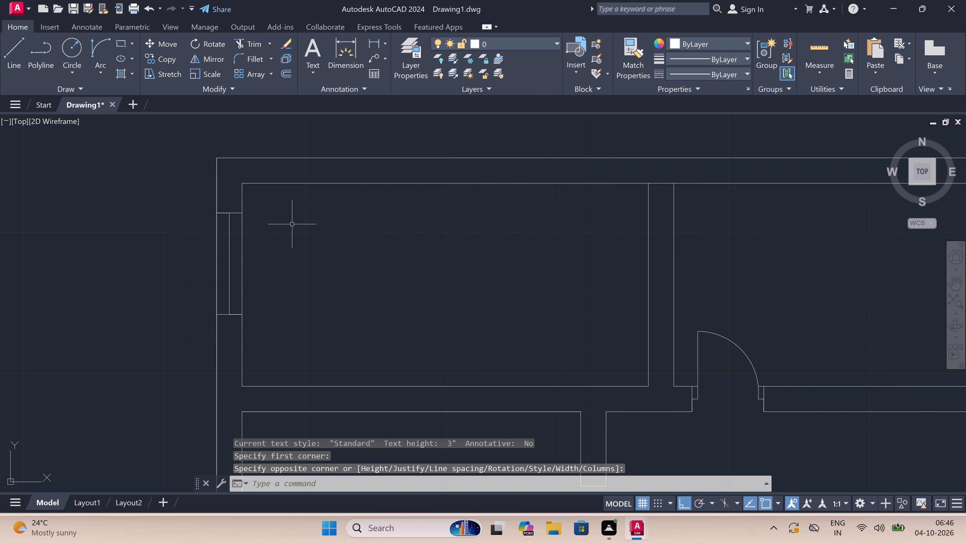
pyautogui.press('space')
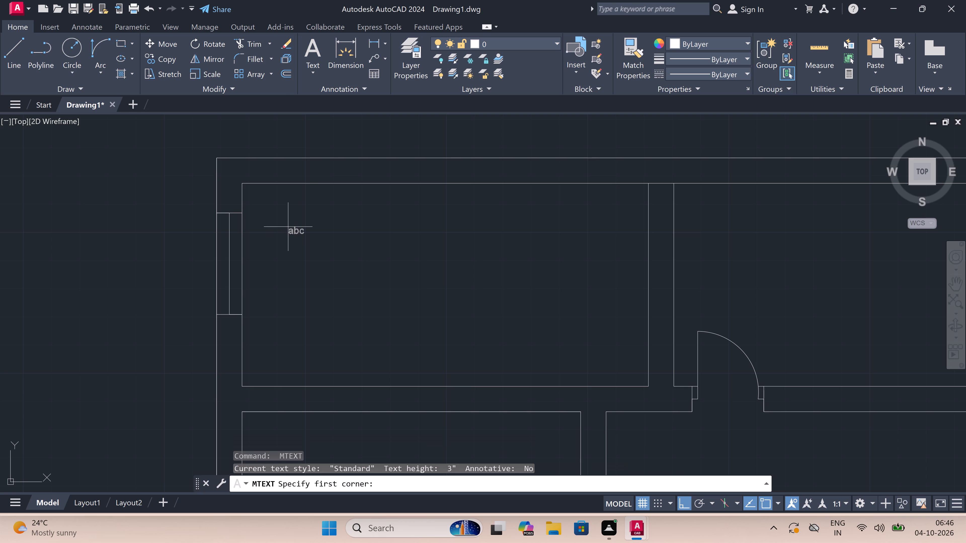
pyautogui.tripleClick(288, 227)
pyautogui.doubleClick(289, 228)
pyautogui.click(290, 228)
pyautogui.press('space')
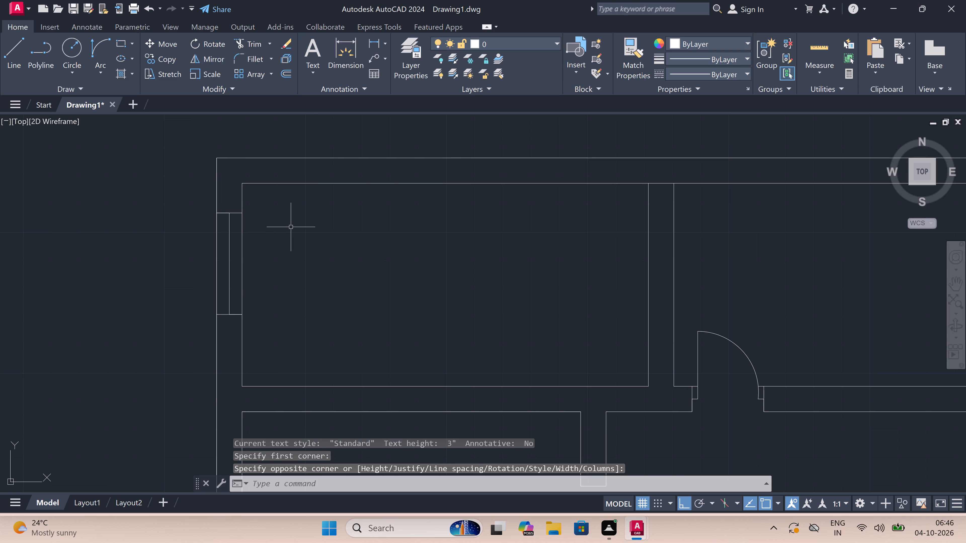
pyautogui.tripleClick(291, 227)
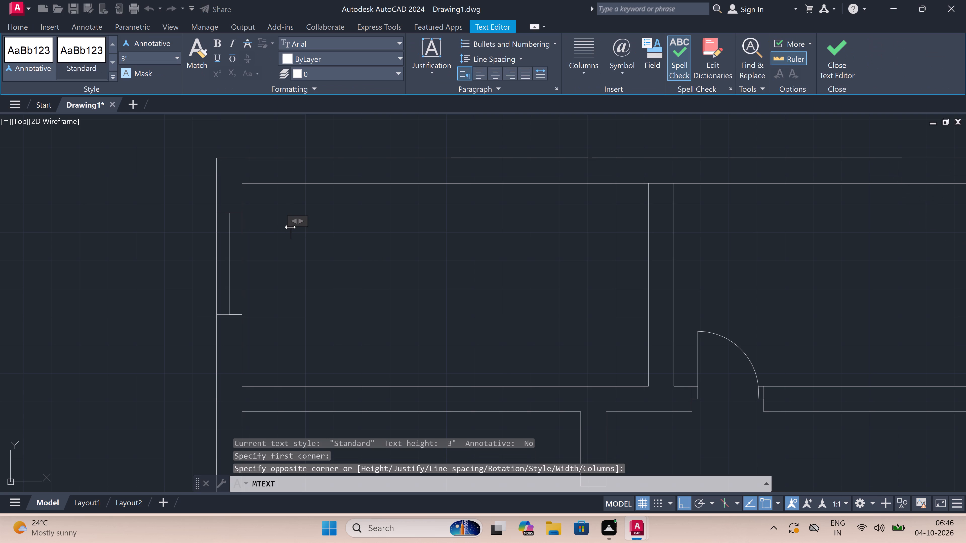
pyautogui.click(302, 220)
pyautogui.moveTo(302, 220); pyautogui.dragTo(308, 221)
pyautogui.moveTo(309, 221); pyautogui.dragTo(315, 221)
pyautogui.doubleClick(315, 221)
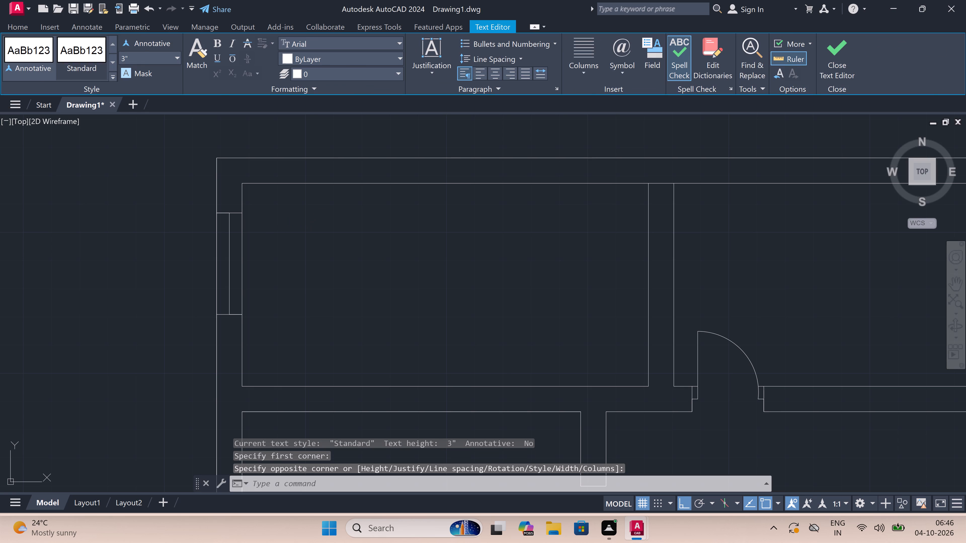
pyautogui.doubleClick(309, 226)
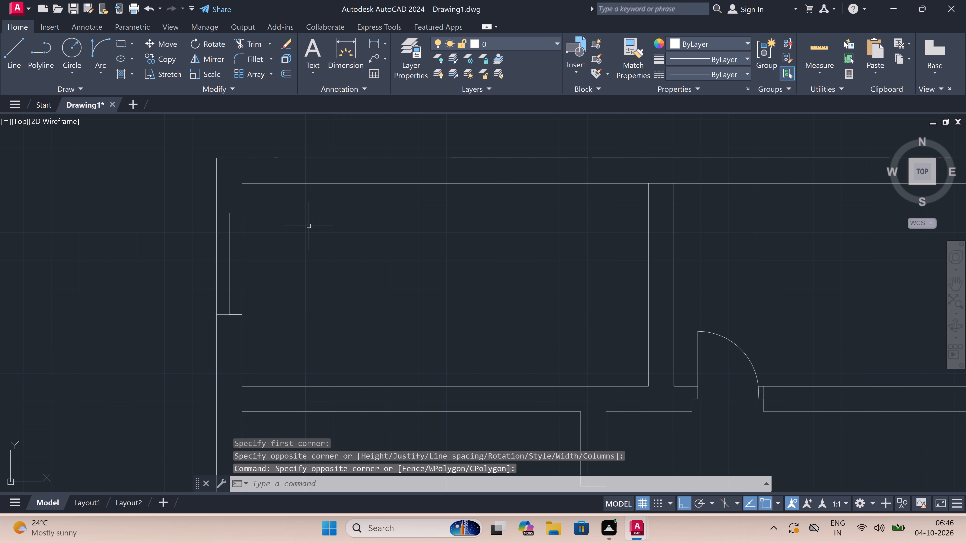
# Start a multiline text box near the northwest room's northwest corner and widen it across most of the room.
pyautogui.press('space')
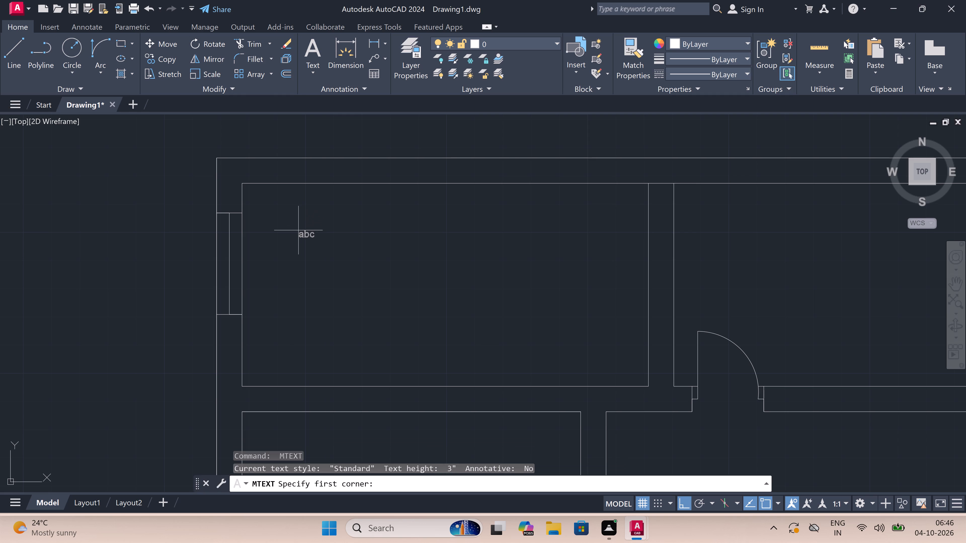
pyautogui.click(290, 232)
pyautogui.moveTo(290, 232); pyautogui.dragTo(290, 232)
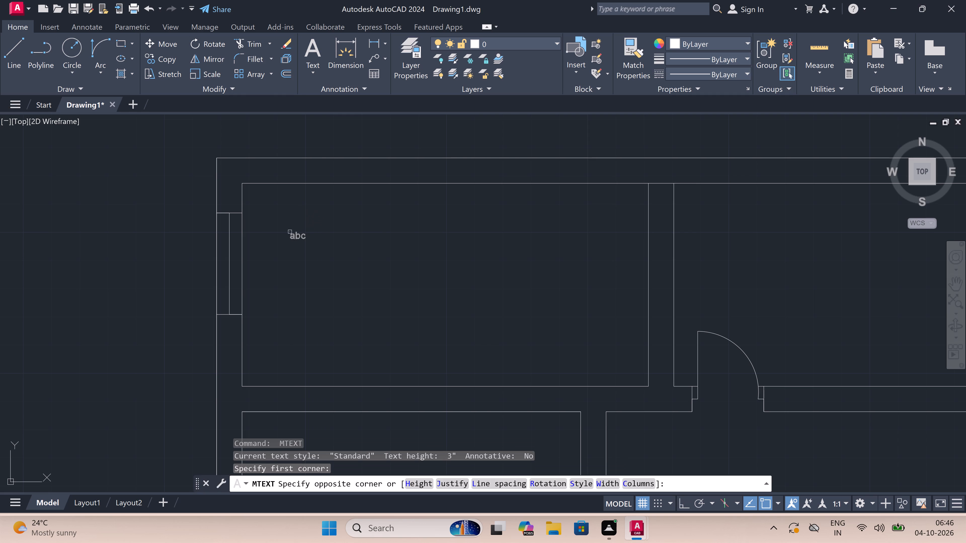
pyautogui.moveTo(290, 232); pyautogui.dragTo(292, 231)
pyautogui.moveTo(293, 231); pyautogui.dragTo(302, 231)
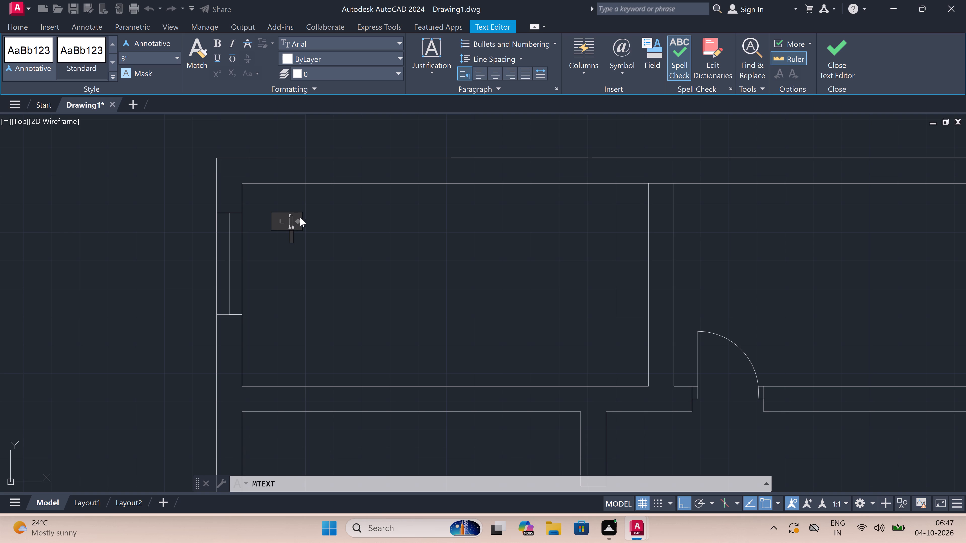
pyautogui.moveTo(296, 220); pyautogui.dragTo(331, 217)
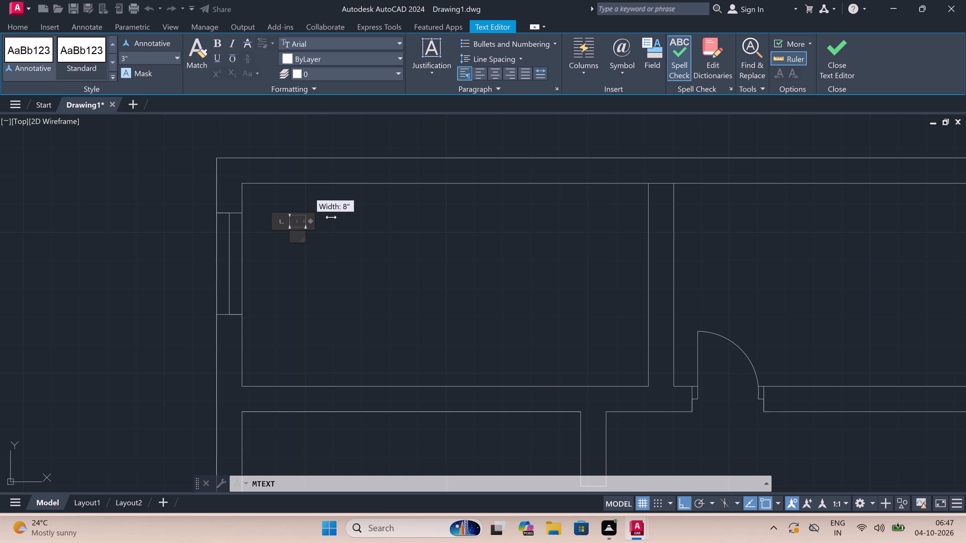
pyautogui.moveTo(331, 217); pyautogui.dragTo(509, 224)
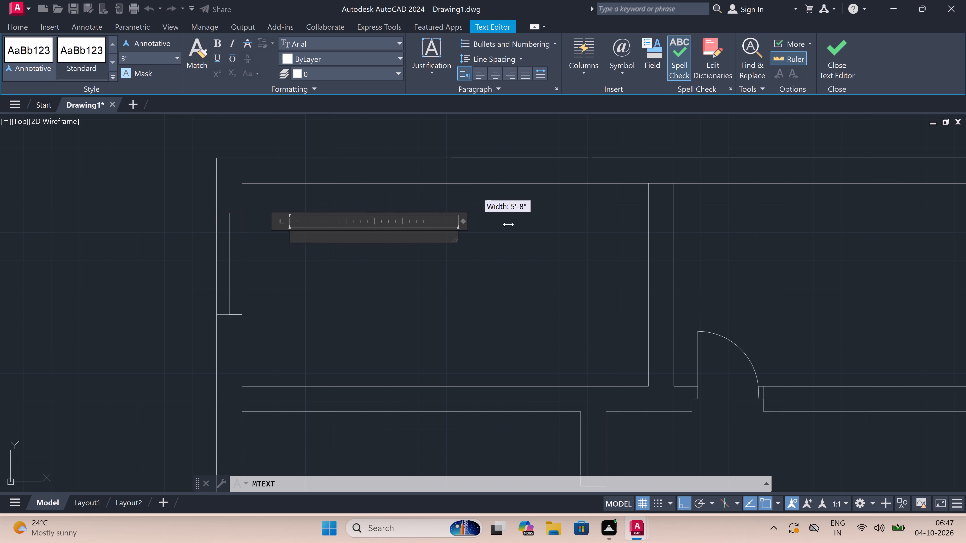
pyautogui.moveTo(509, 224); pyautogui.dragTo(562, 223)
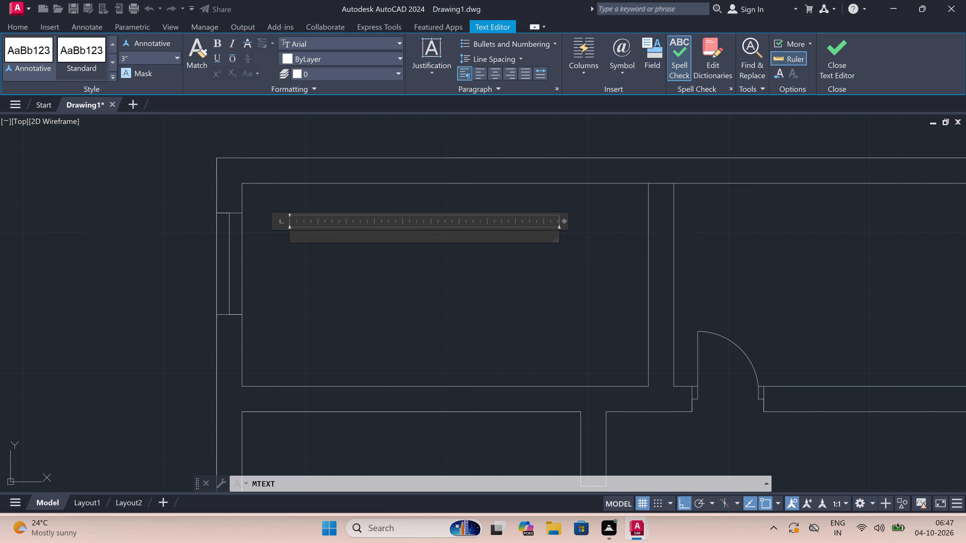
# Enter the room name UTILITY in capitals as the first line of the text box.
pyautogui.write('ut')
pyautogui.press('i')
pyautogui.press('BackSpace')
pyautogui.press('BackSpace')
pyautogui.press('BackSpace')
pyautogui.write('UTILI')
pyautogui.press('t')
pyautogui.press('y')
pyautogui.moveTo(324, 238); pyautogui.dragTo(335, 236)
# Add the room size 12'X6' on a second line, indented by one space under UTILITY, and finish the label.
pyautogui.press('Return')
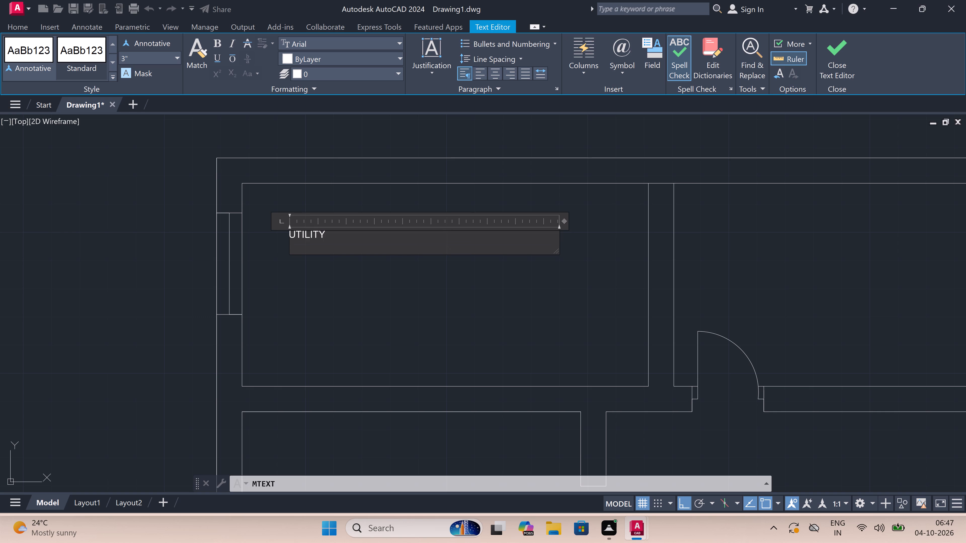
pyautogui.write('12')
pyautogui.press("'")
pyautogui.press('x')
pyautogui.press('6')
pyautogui.press("'")
pyautogui.click(290, 245)
pyautogui.press('space')
pyautogui.press('space')
pyautogui.press('BackSpace')
pyautogui.click(310, 300)
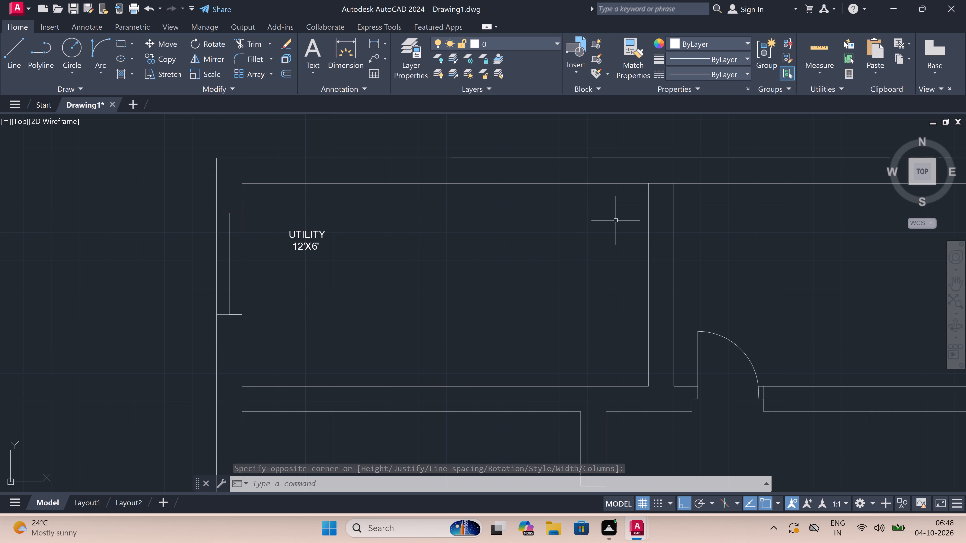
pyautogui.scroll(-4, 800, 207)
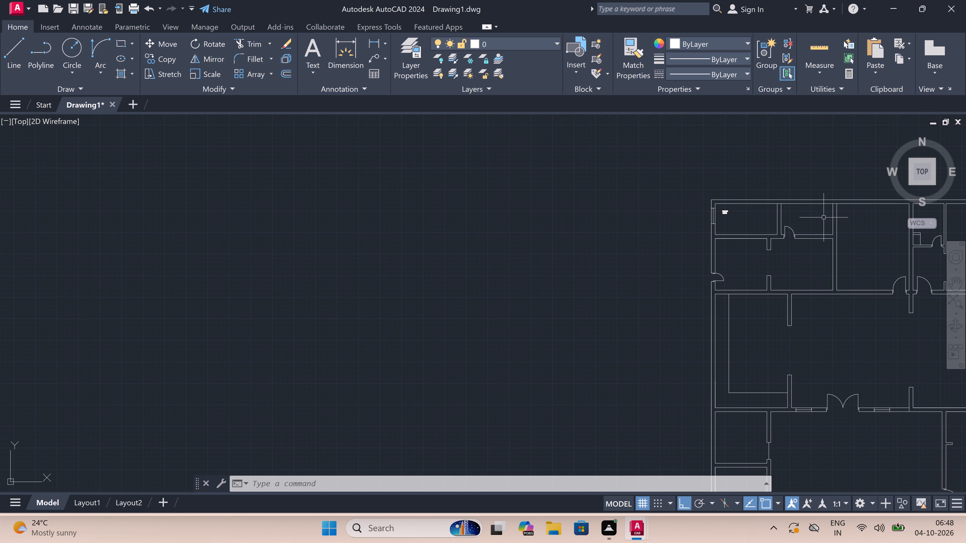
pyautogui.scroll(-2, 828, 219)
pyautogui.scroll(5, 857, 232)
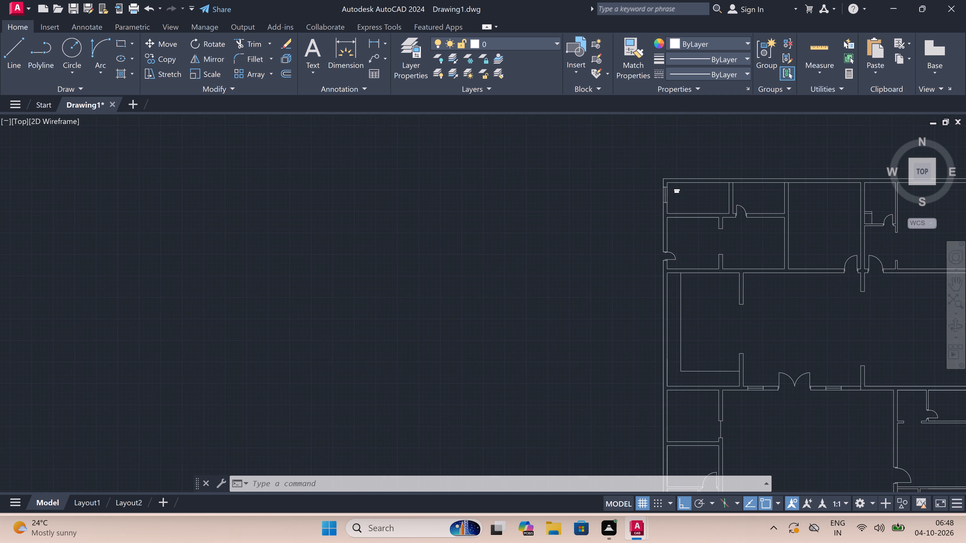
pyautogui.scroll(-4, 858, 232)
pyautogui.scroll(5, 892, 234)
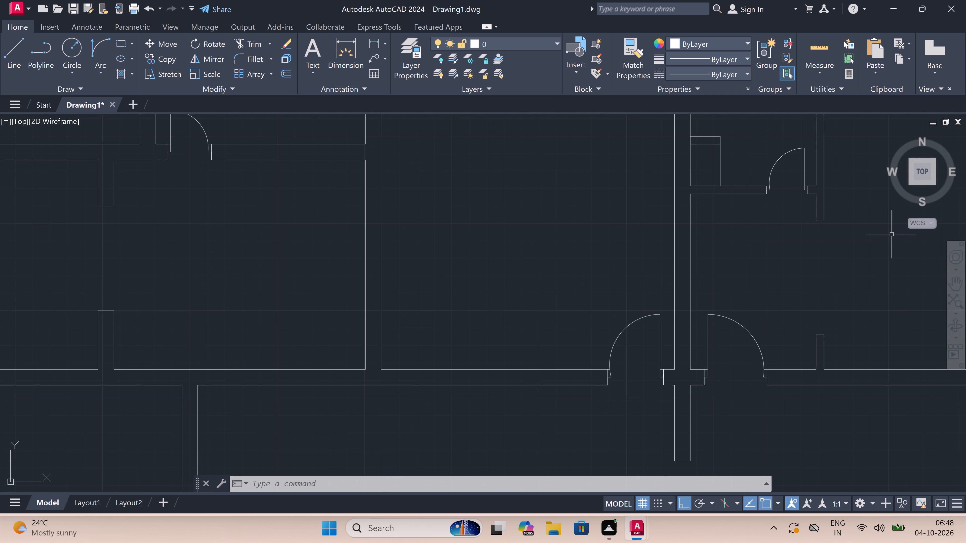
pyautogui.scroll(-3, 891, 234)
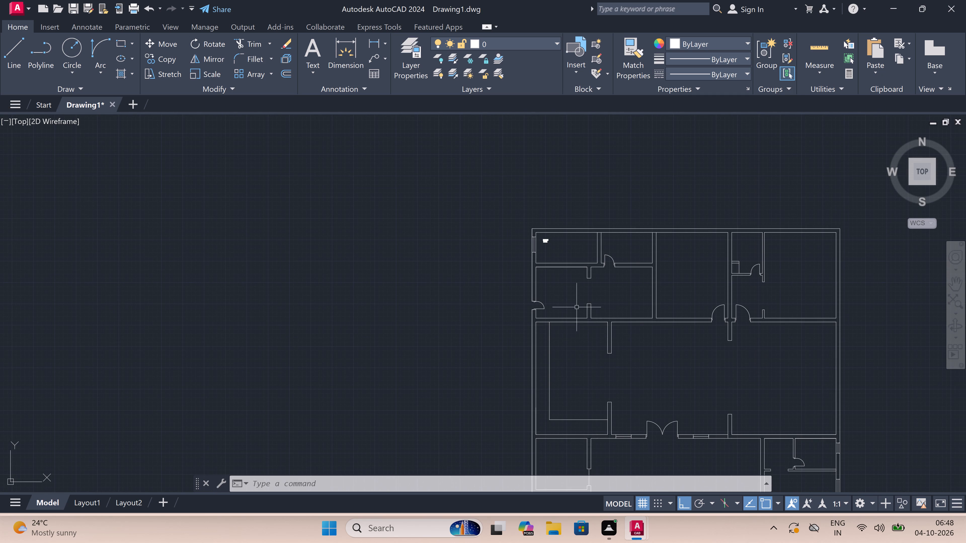
# Examine the northern rooms around the utility room, finishing at the adjacent room east of it.
pyautogui.scroll(3, 623, 227)
pyautogui.scroll(-2, 623, 227)
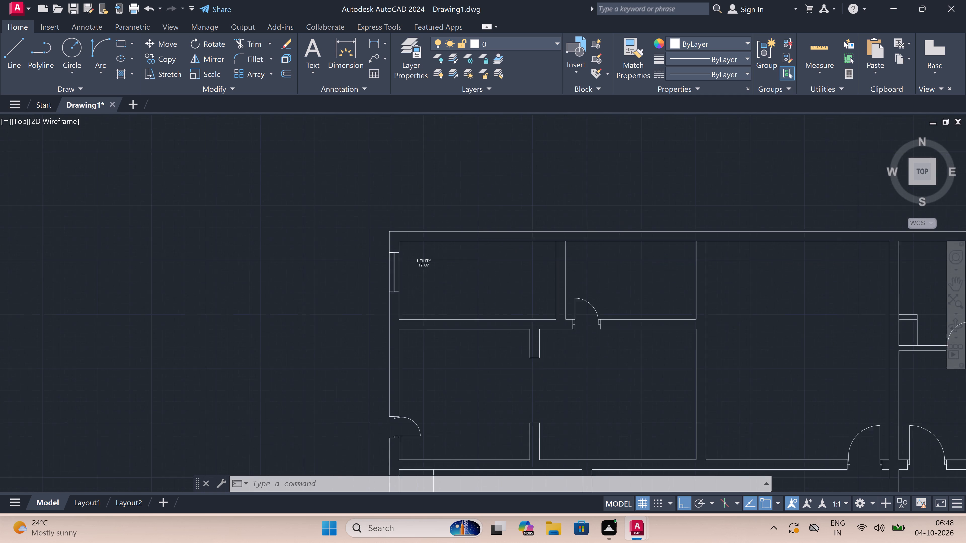
pyautogui.scroll(4, 612, 262)
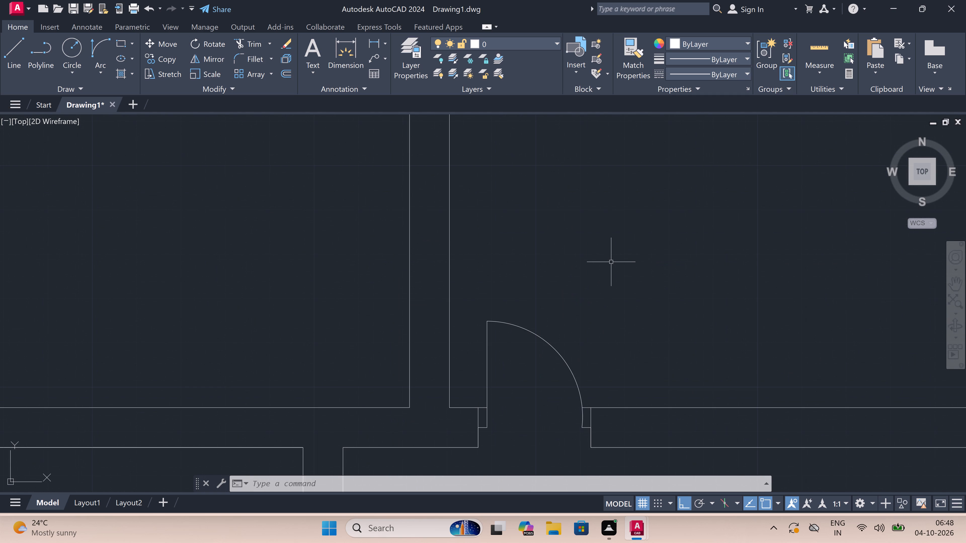
pyautogui.scroll(-2, 611, 262)
pyautogui.scroll(4, 666, 254)
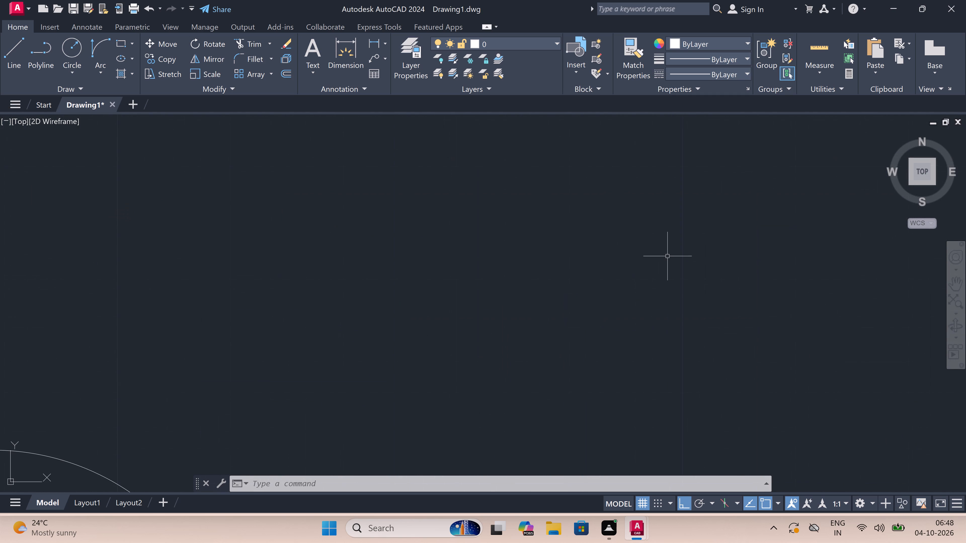
pyautogui.scroll(-2, 667, 257)
pyautogui.scroll(-2, 708, 257)
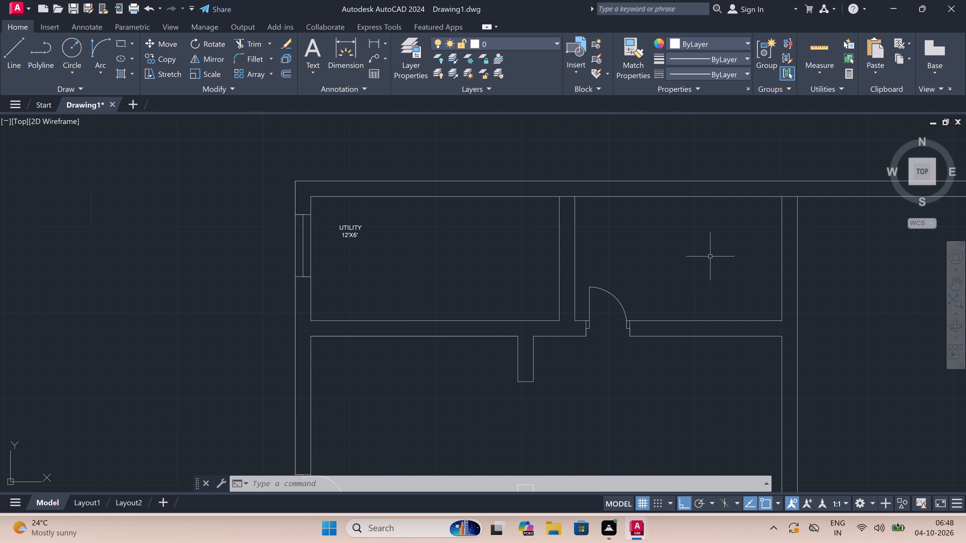
pyautogui.scroll(2, 724, 244)
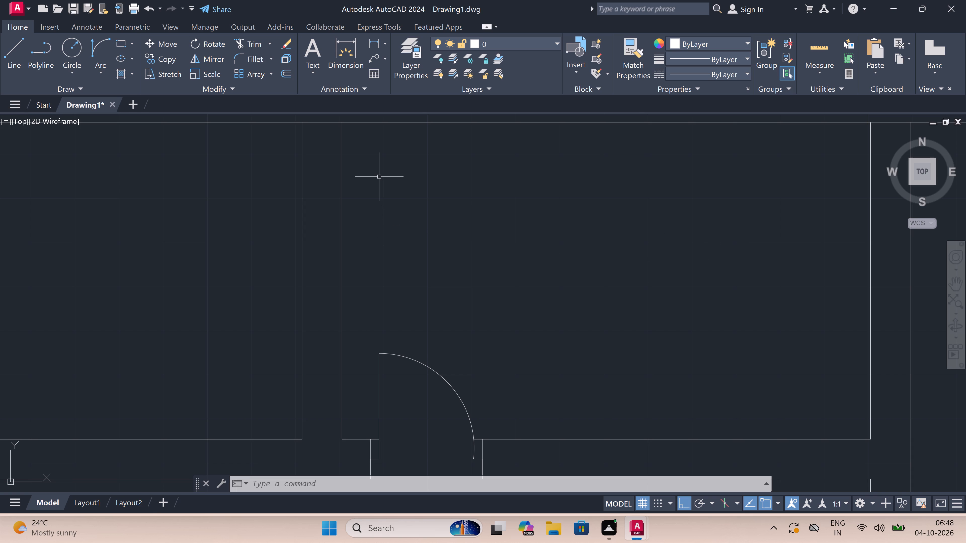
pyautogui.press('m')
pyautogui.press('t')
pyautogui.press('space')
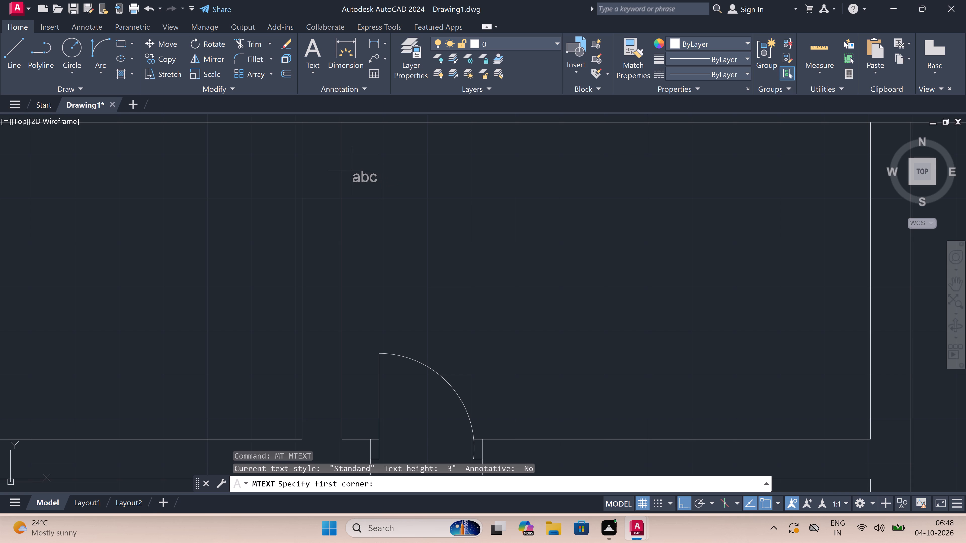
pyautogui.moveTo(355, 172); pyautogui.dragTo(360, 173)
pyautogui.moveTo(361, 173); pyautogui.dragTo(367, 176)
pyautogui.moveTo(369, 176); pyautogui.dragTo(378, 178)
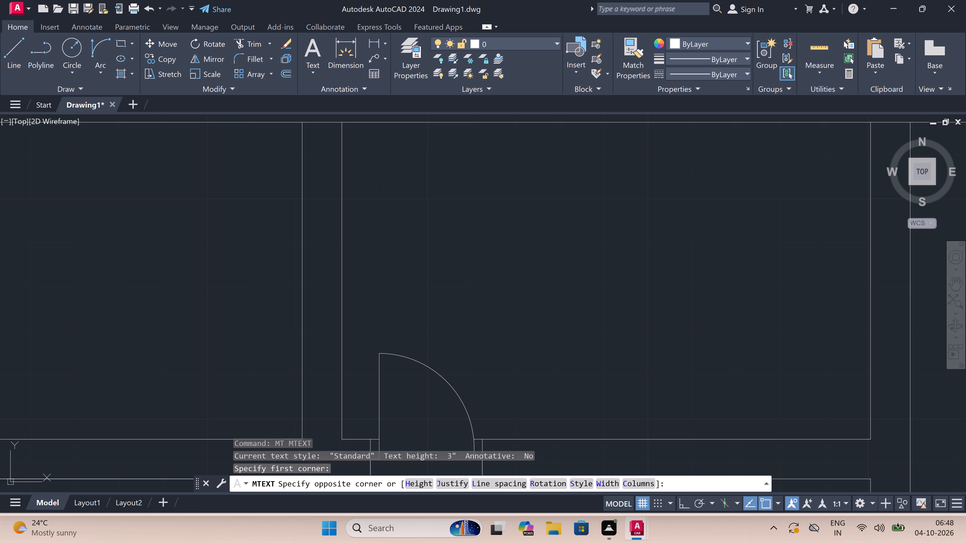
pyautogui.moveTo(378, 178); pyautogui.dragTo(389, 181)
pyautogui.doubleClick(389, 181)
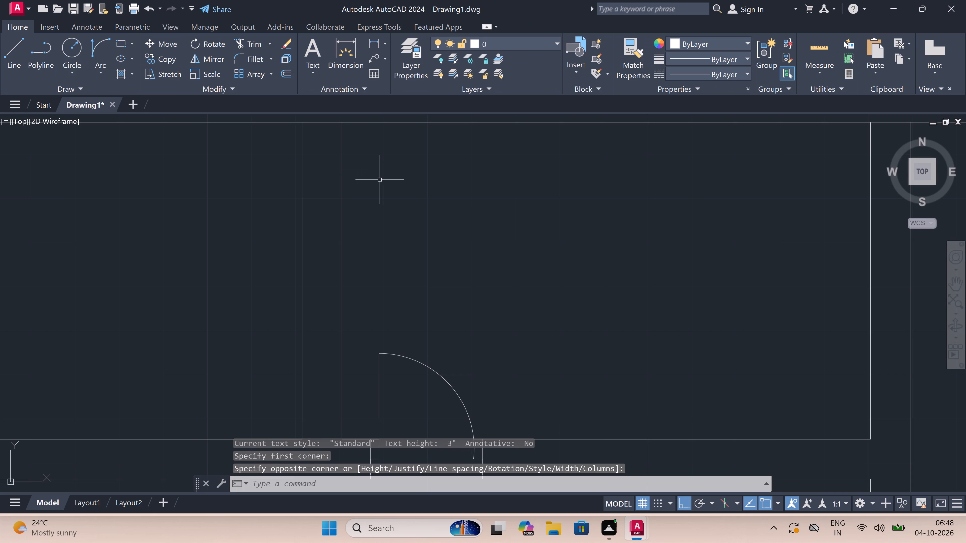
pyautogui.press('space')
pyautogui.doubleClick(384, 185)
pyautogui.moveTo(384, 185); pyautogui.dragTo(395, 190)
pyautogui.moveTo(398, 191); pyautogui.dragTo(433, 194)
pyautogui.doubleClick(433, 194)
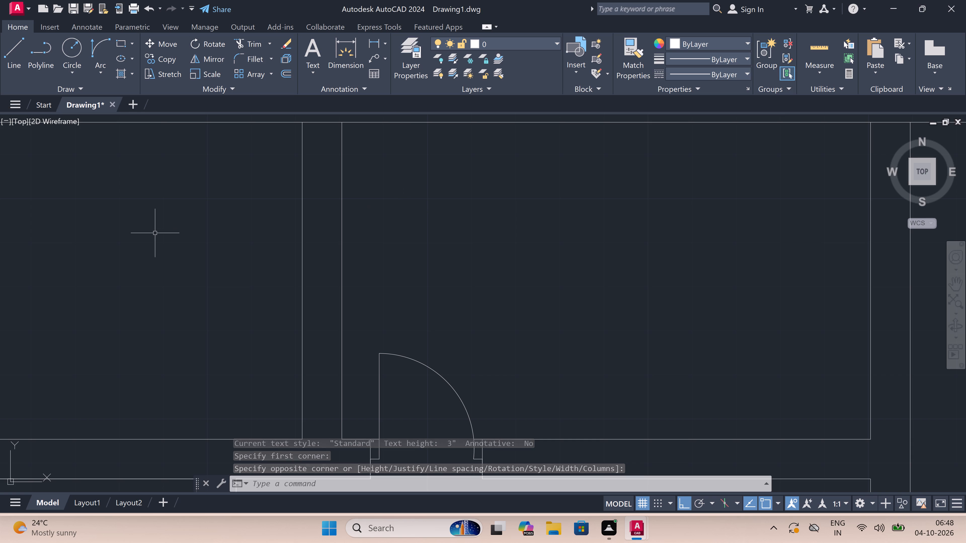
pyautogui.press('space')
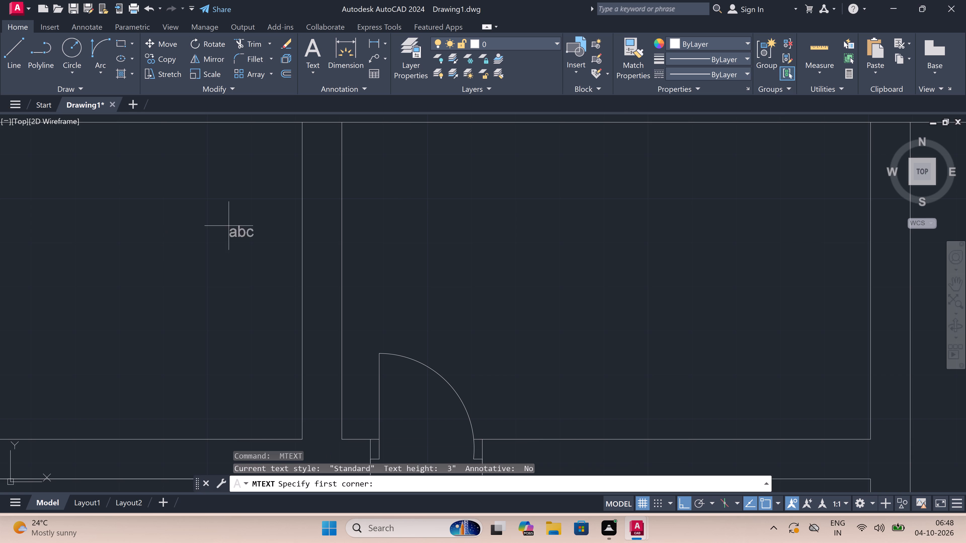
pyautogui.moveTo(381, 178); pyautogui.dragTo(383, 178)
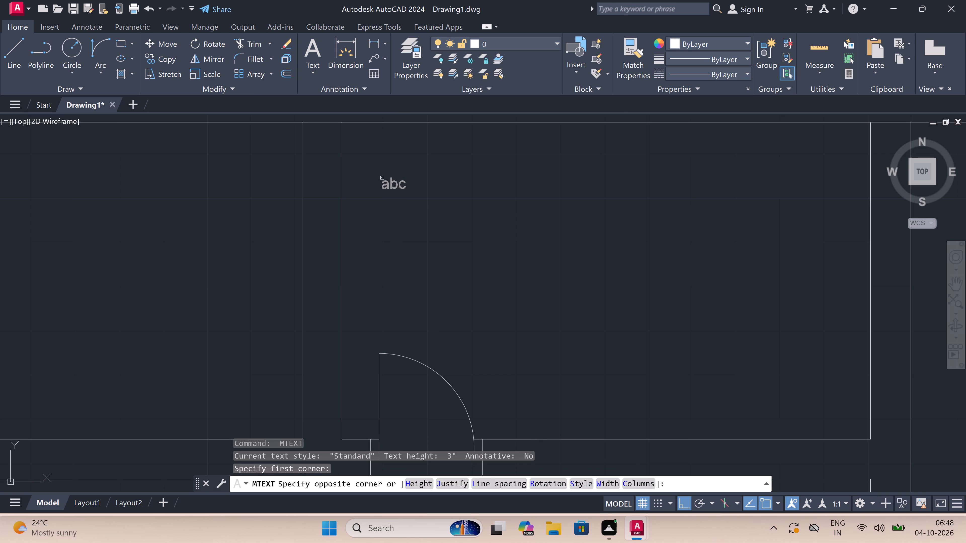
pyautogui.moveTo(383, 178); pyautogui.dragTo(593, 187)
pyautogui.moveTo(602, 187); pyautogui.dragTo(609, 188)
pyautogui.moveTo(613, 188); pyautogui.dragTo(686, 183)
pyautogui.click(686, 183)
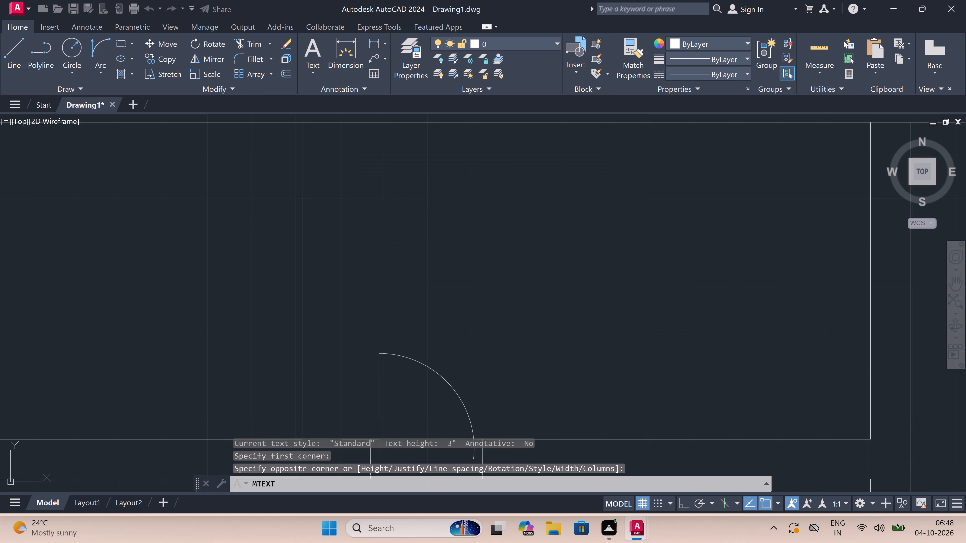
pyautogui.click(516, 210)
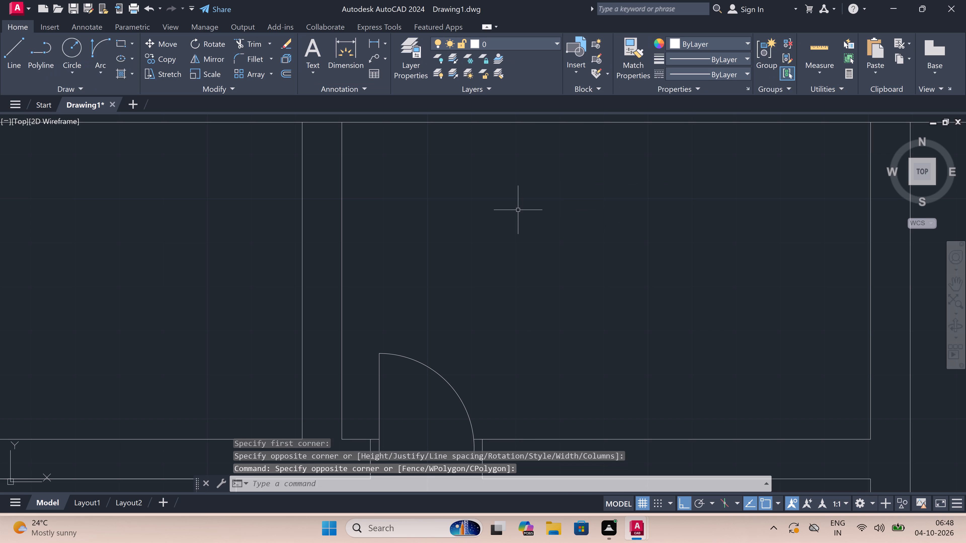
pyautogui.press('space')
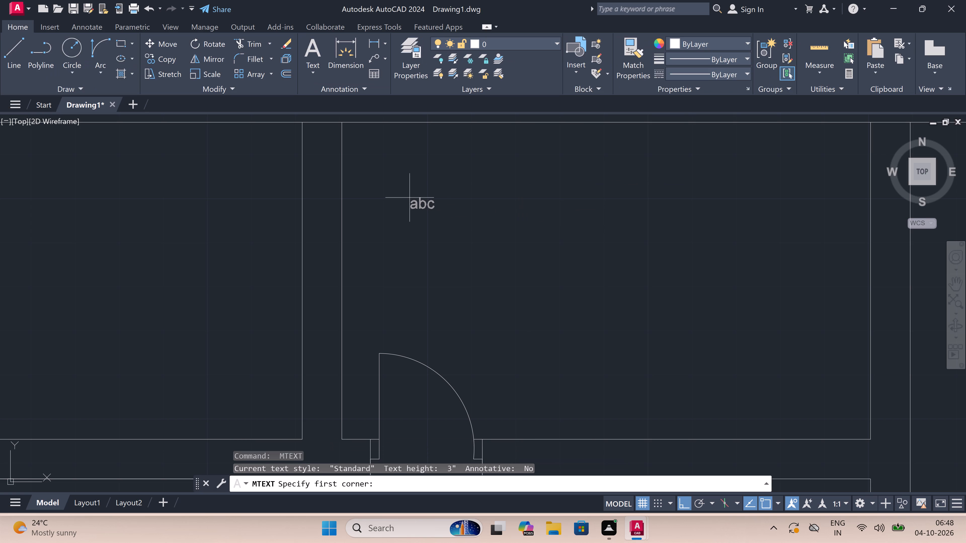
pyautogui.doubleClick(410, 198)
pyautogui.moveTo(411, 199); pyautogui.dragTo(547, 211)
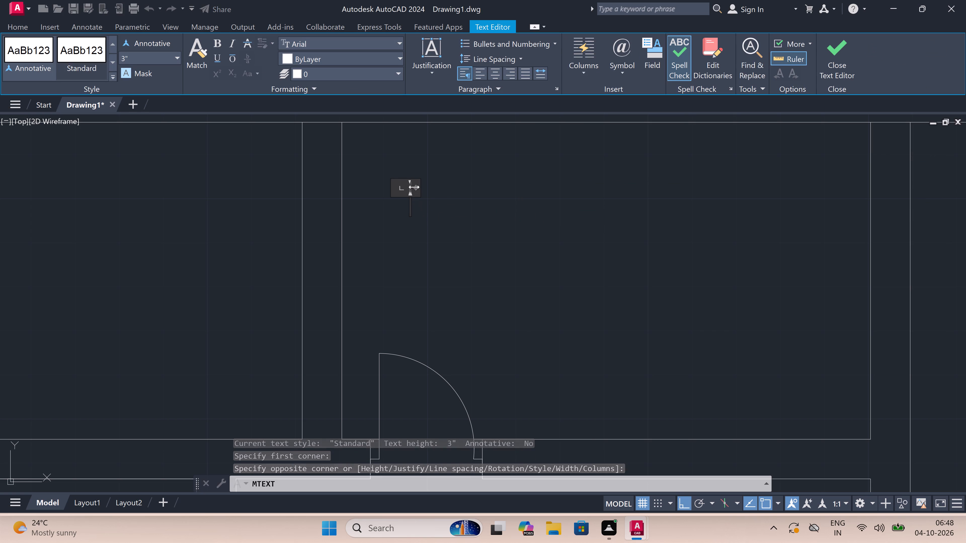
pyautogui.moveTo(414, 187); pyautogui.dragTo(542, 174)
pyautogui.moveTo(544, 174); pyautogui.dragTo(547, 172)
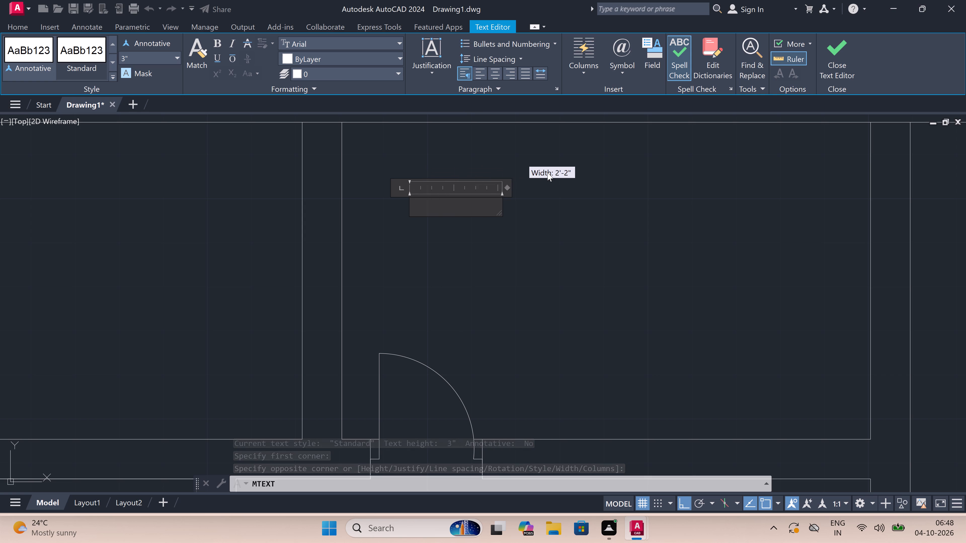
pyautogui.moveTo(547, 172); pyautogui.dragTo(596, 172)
# Start a multiline text box near the northwest corner of the room east of UTILITY, spanning more than half its width.
pyautogui.press('space')
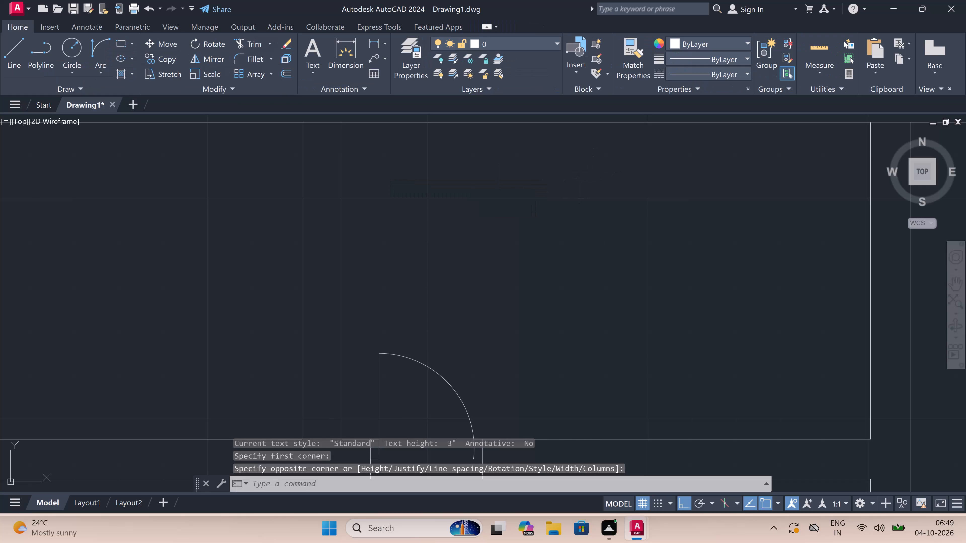
pyautogui.moveTo(375, 200); pyautogui.dragTo(571, 190)
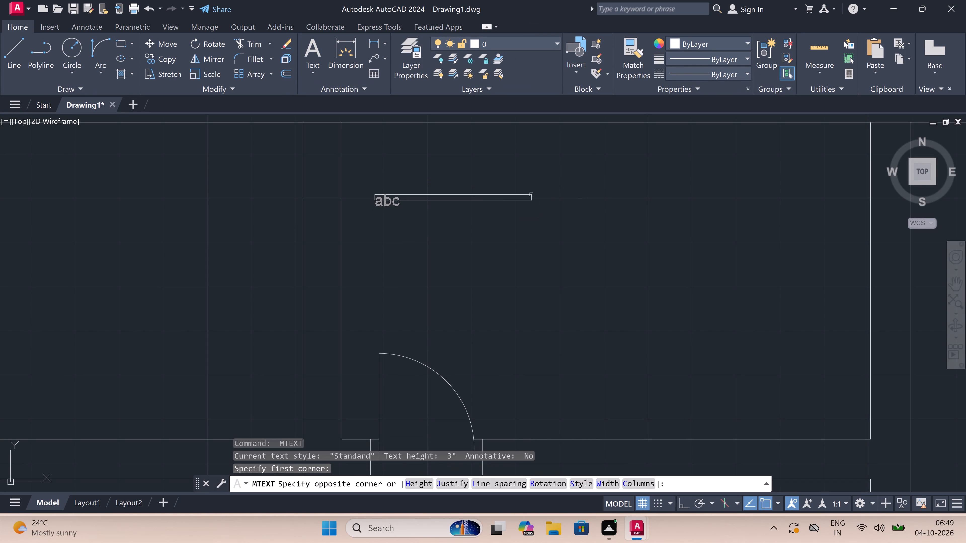
pyautogui.moveTo(571, 190); pyautogui.dragTo(698, 184)
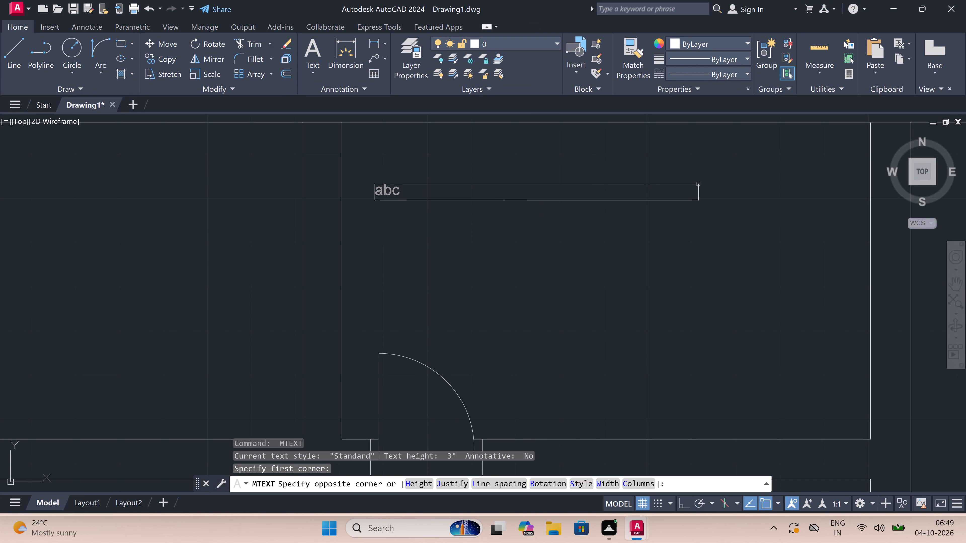
pyautogui.moveTo(698, 184); pyautogui.dragTo(707, 217)
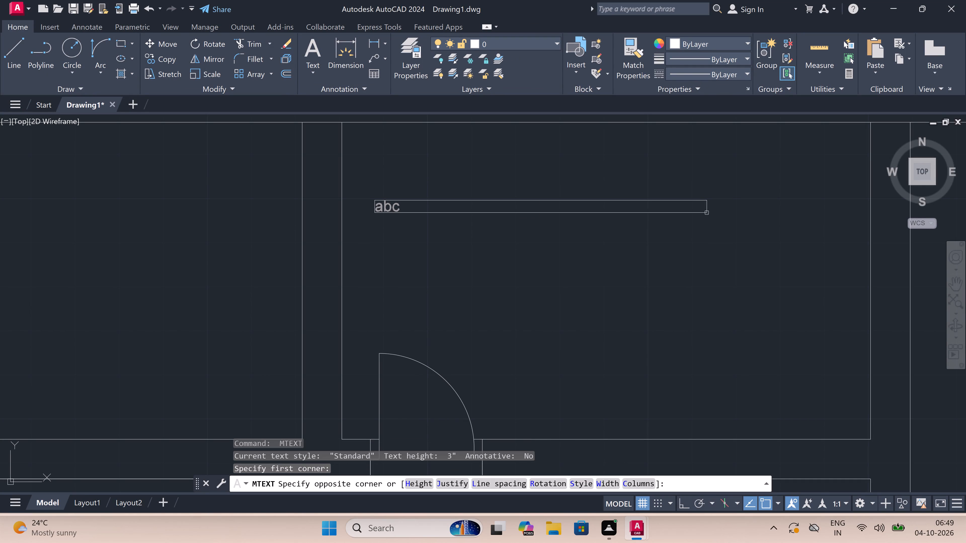
pyautogui.moveTo(707, 217); pyautogui.dragTo(711, 224)
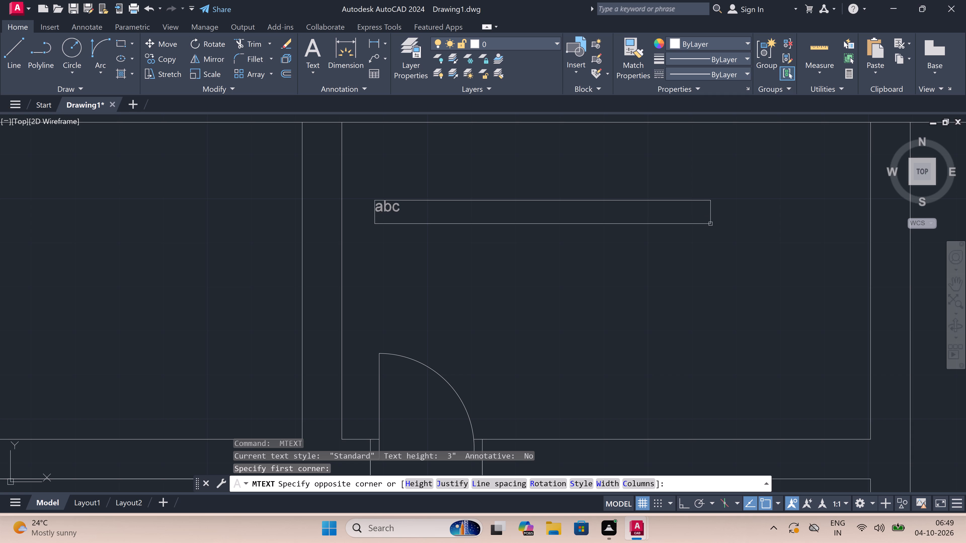
pyautogui.doubleClick(710, 224)
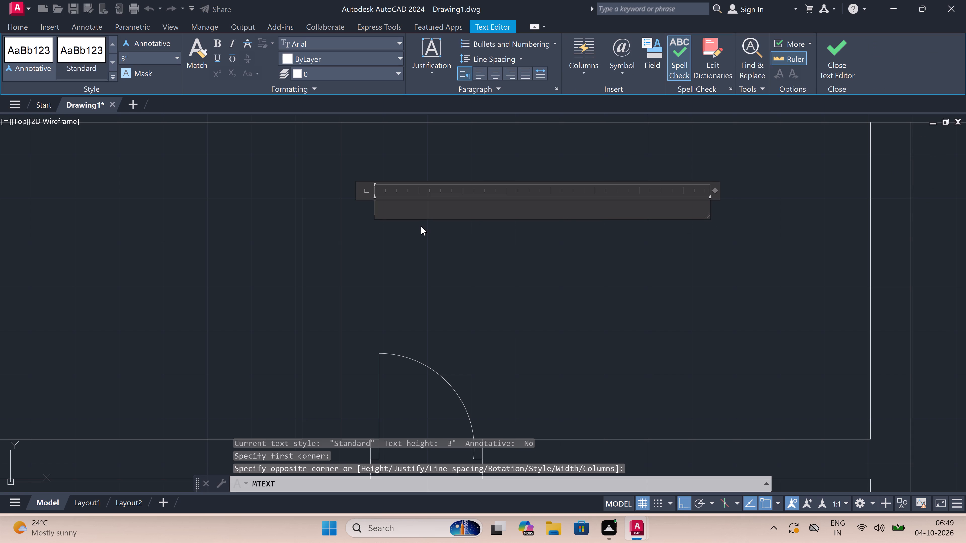
# Enter STORE in capitals with the size 10'X6' on a second line indented by one space, and finish the label.
pyautogui.write('ST')
pyautogui.press('o')
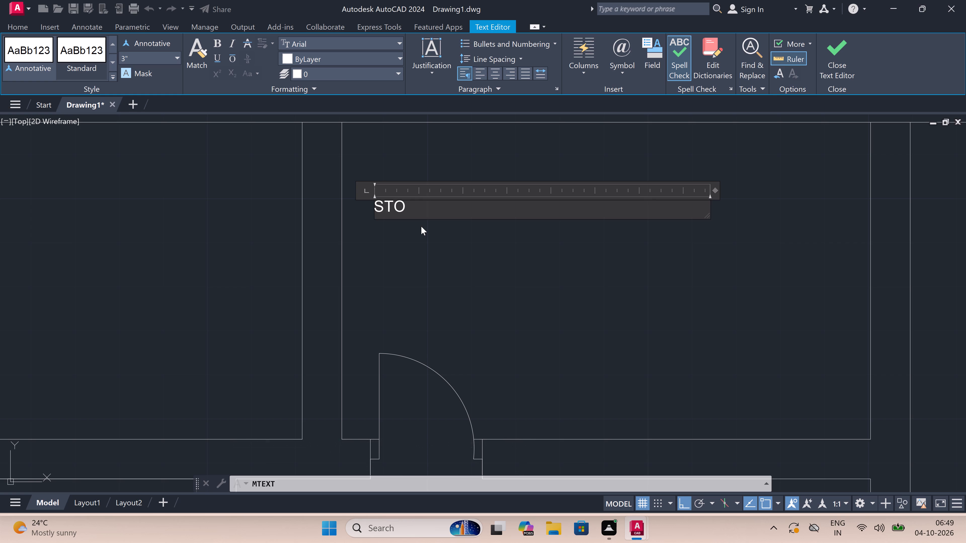
pyautogui.write('RE')
pyautogui.press('Return')
pyautogui.press('space')
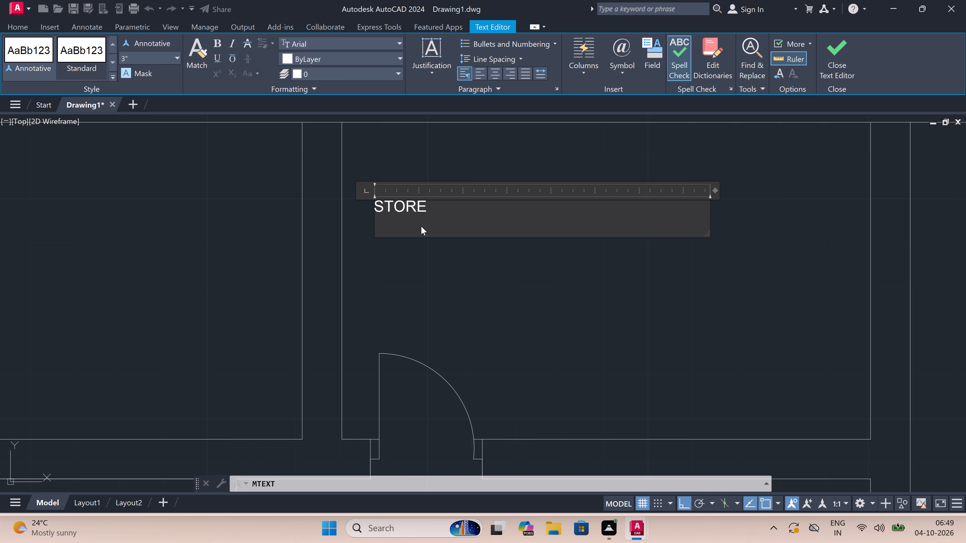
pyautogui.press('space')
pyautogui.press('BackSpace')
pyautogui.write('10')
pyautogui.press("'")
pyautogui.press('x')
pyautogui.press('6')
pyautogui.press("'")
pyautogui.click(421, 258)
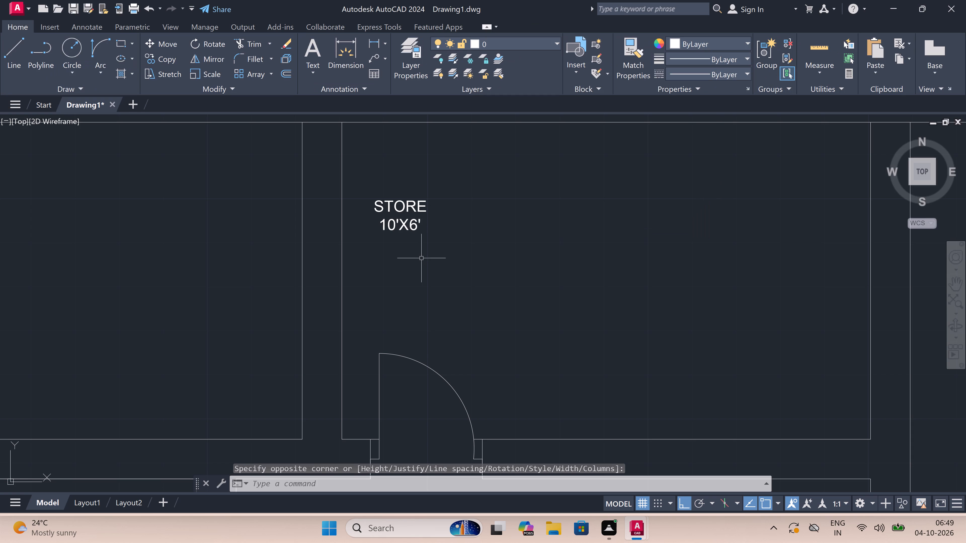
# Examine the rooms around UTILITY and STORE, finishing at the northwest corner of the room directly south of UTILITY.
pyautogui.scroll(-3, 421, 259)
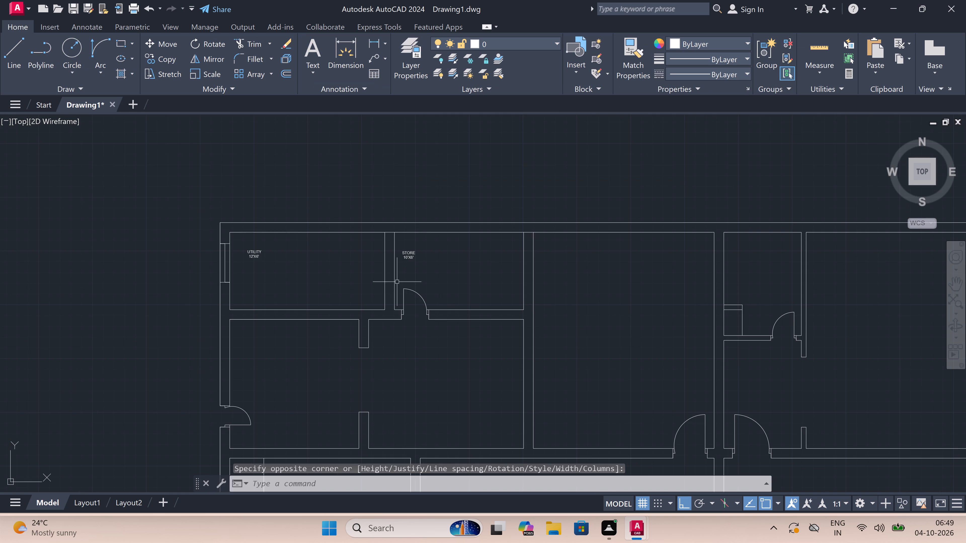
pyautogui.scroll(3, 258, 448)
pyautogui.scroll(-1, 258, 448)
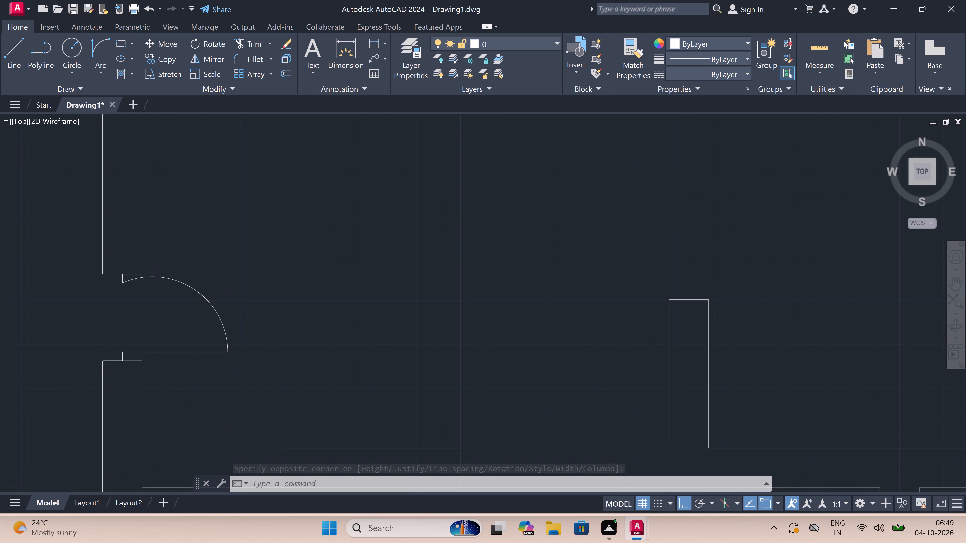
pyautogui.scroll(-2, 258, 448)
pyautogui.scroll(3, 258, 389)
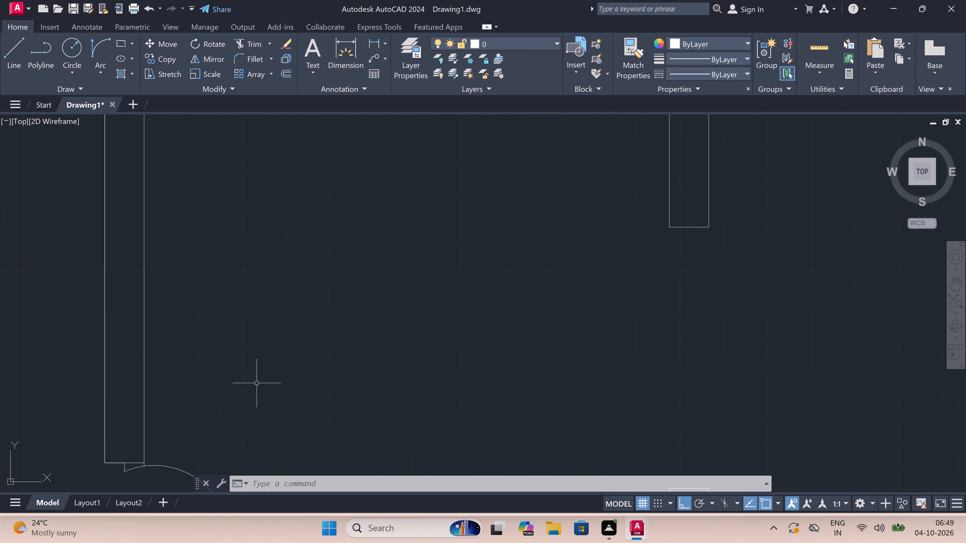
pyautogui.scroll(-3, 257, 383)
pyautogui.scroll(1, 224, 332)
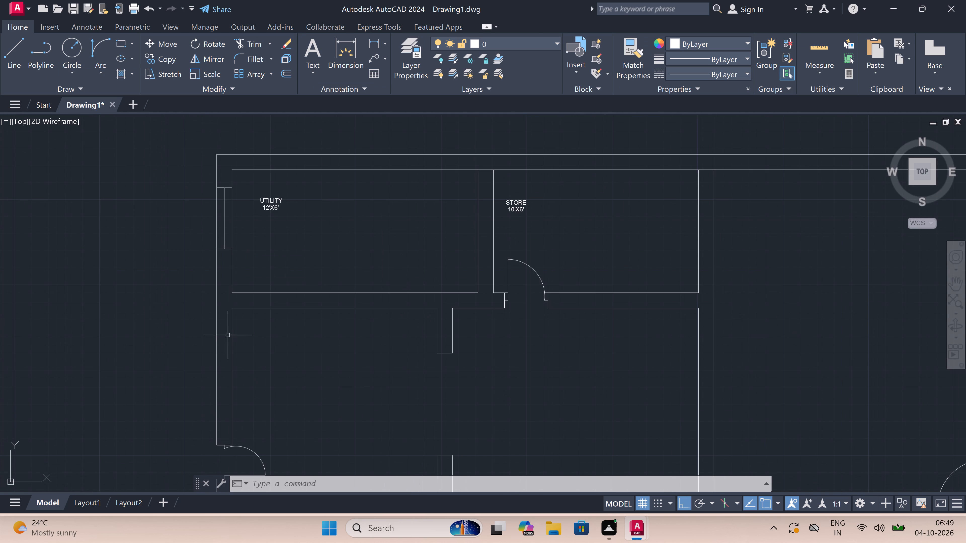
pyautogui.scroll(2, 259, 343)
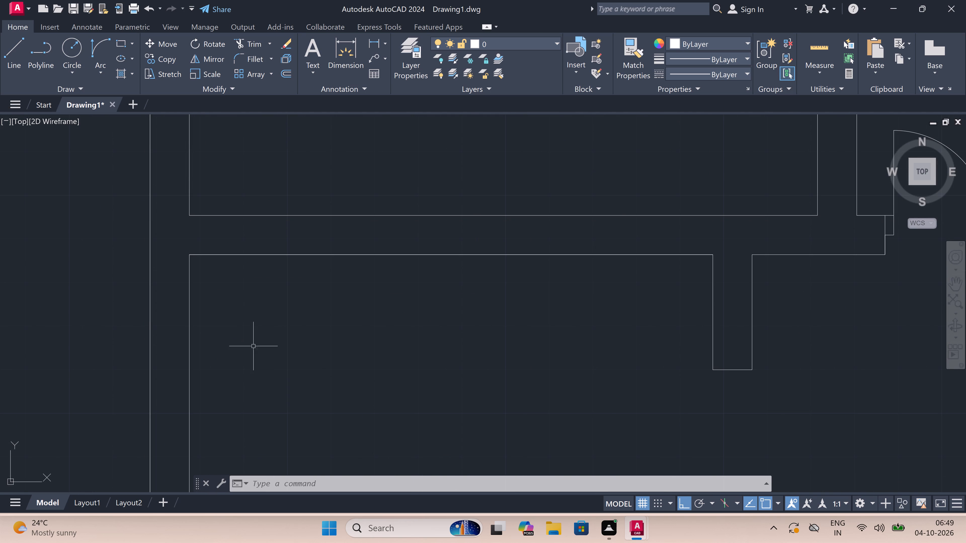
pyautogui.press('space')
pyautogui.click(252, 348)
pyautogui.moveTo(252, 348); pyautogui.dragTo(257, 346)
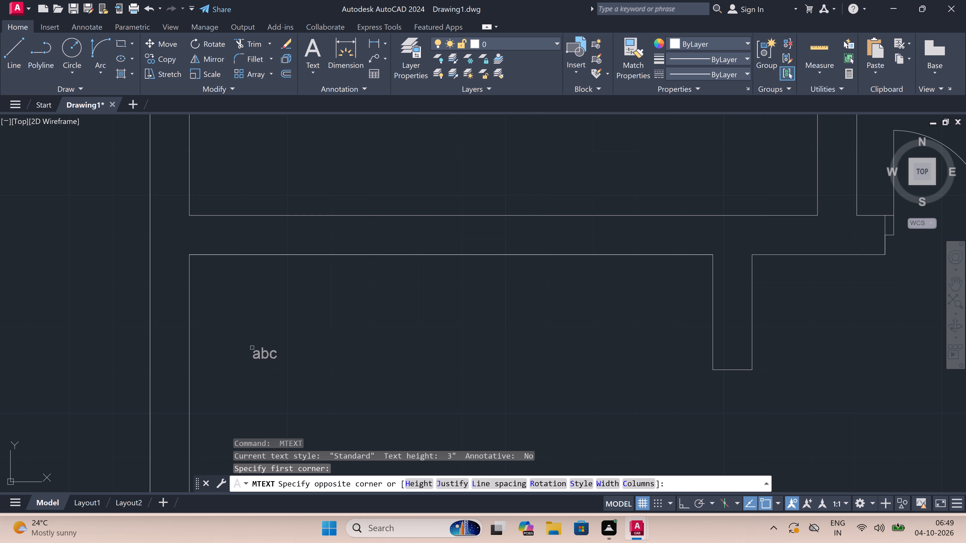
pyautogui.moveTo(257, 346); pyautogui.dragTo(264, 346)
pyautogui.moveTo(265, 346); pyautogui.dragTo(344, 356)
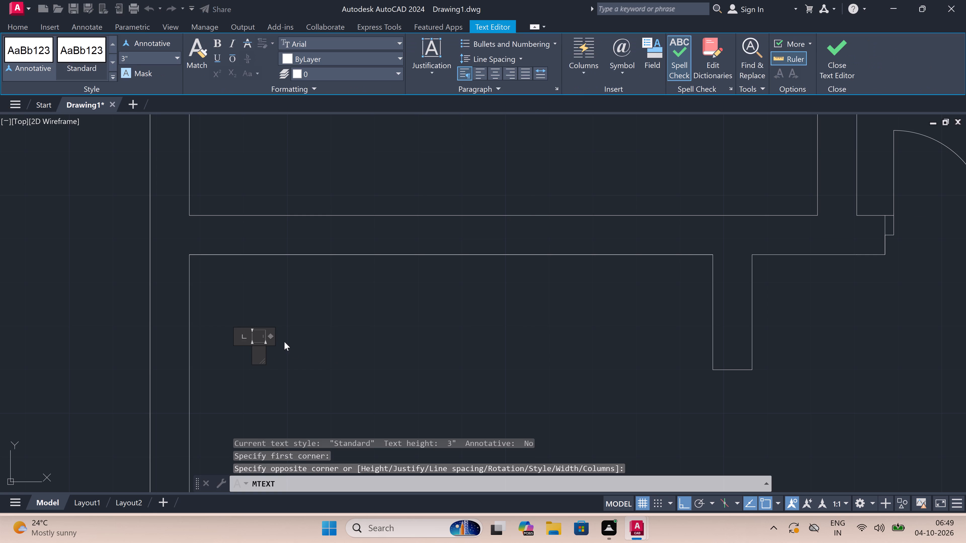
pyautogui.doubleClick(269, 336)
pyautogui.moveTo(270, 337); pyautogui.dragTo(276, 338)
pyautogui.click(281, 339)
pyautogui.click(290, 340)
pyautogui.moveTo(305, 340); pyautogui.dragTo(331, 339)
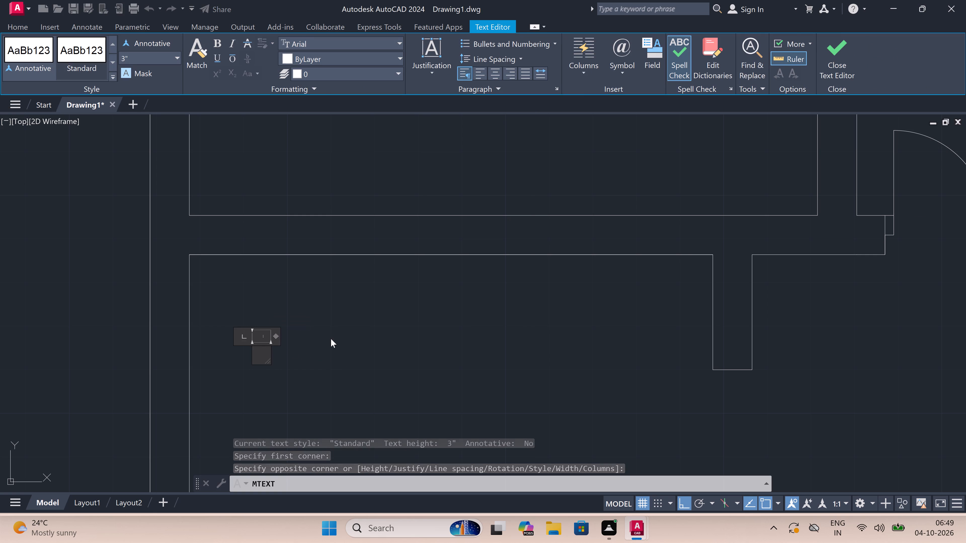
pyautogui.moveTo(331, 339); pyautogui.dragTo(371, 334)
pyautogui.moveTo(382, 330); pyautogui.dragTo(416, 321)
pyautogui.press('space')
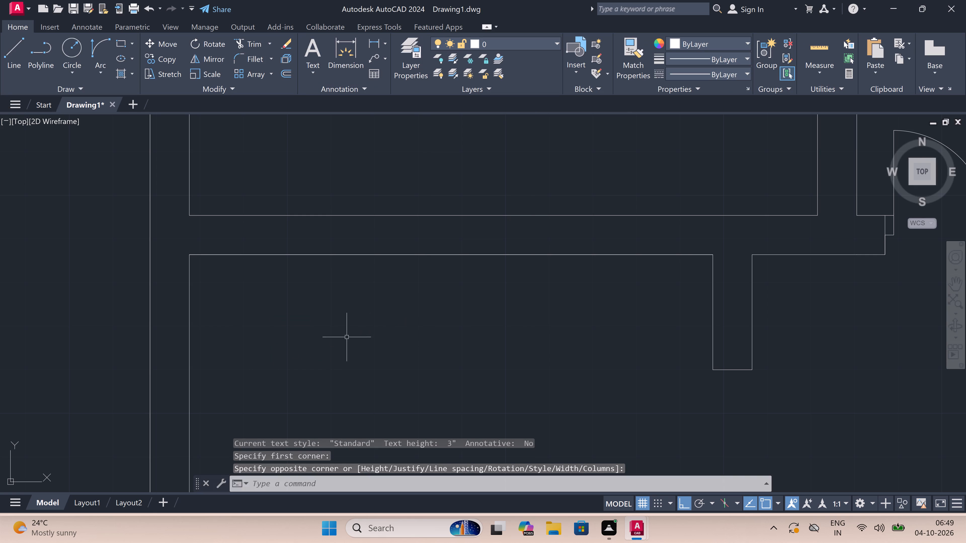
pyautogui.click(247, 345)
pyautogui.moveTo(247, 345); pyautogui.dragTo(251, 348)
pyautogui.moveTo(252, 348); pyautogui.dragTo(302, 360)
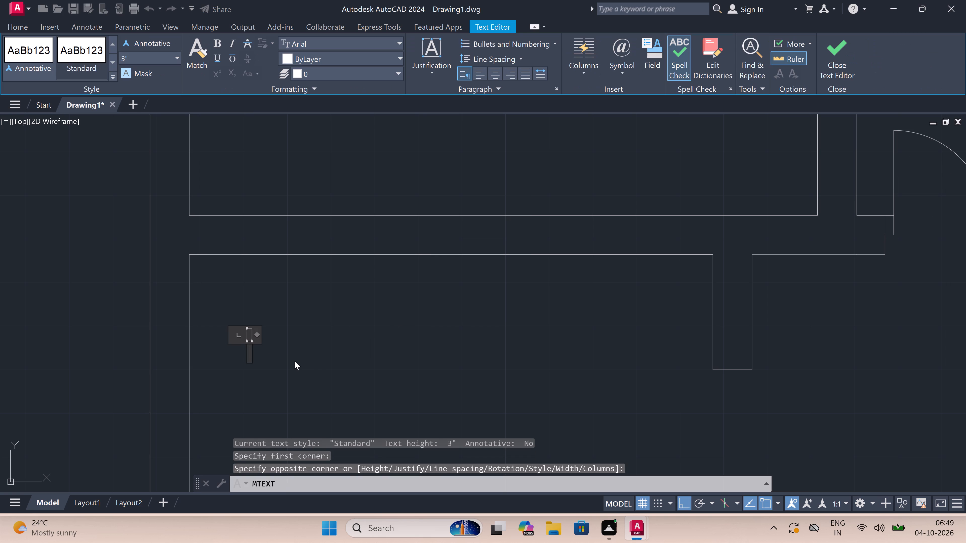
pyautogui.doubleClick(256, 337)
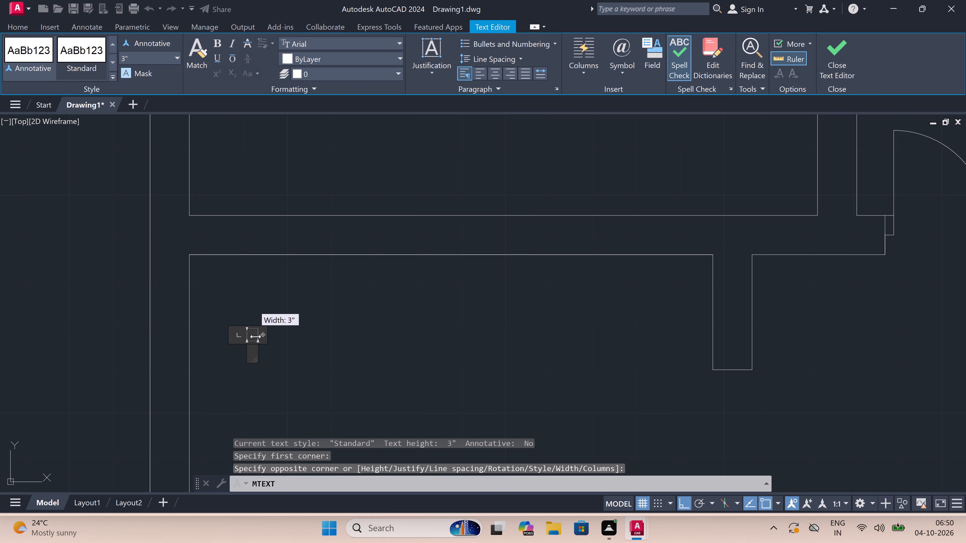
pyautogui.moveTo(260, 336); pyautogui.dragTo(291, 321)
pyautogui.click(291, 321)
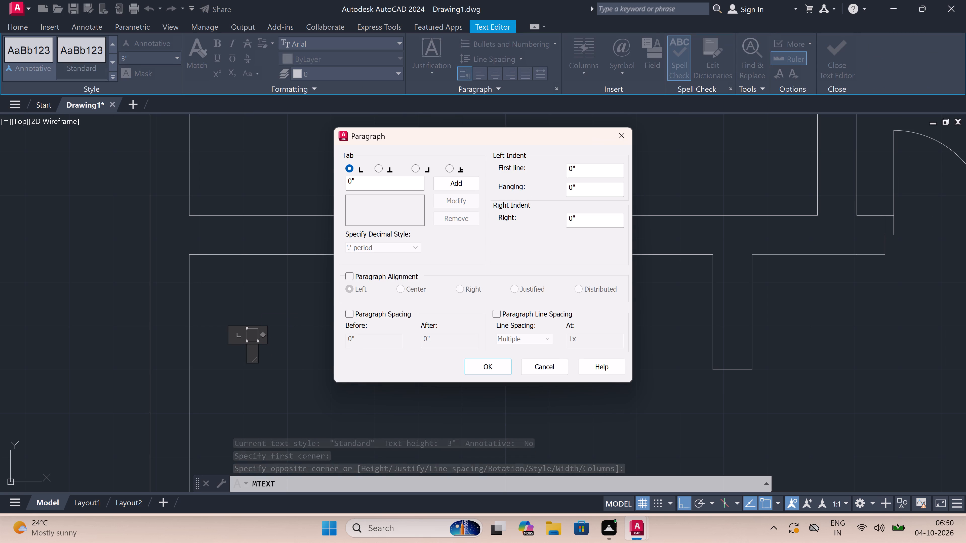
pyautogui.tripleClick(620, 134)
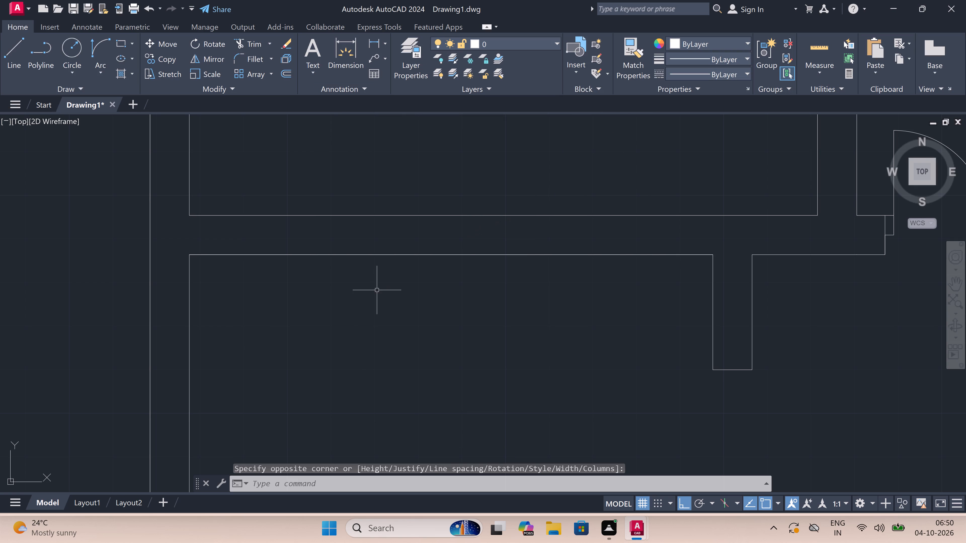
# Start a multiline text box near the north wall of the room south of UTILITY, spanning about two-thirds of its width.
pyautogui.press('space')
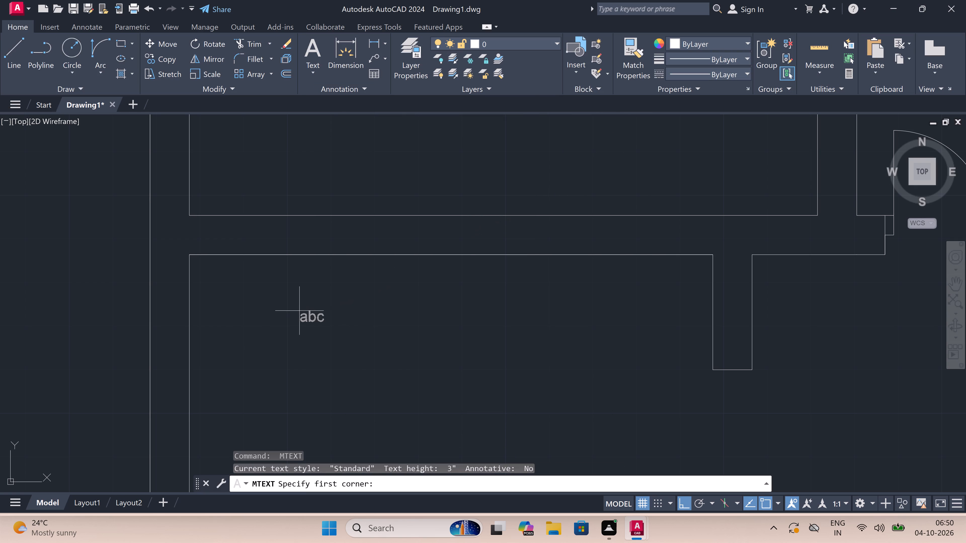
pyautogui.tripleClick(291, 308)
pyautogui.moveTo(291, 308); pyautogui.dragTo(329, 314)
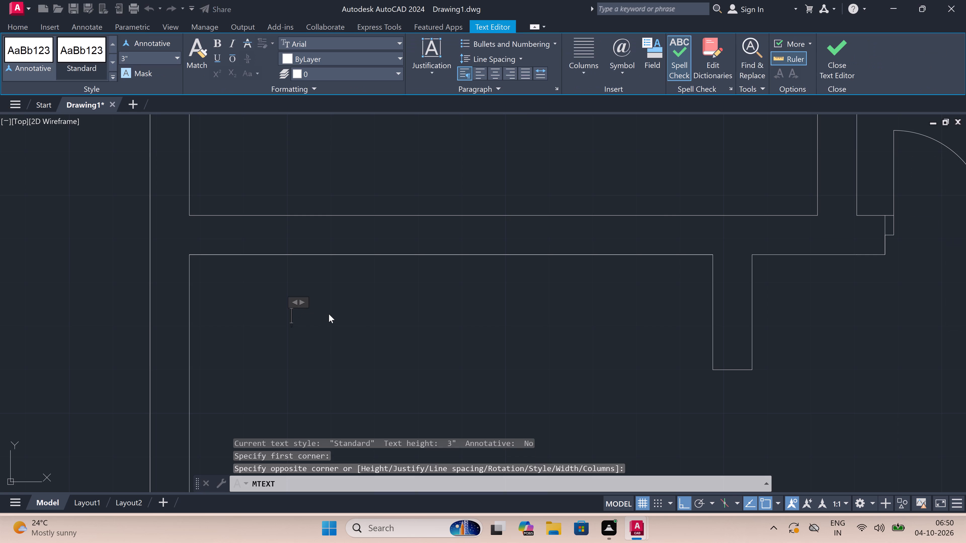
pyautogui.moveTo(329, 314); pyautogui.dragTo(322, 313)
pyautogui.moveTo(301, 300); pyautogui.dragTo(476, 299)
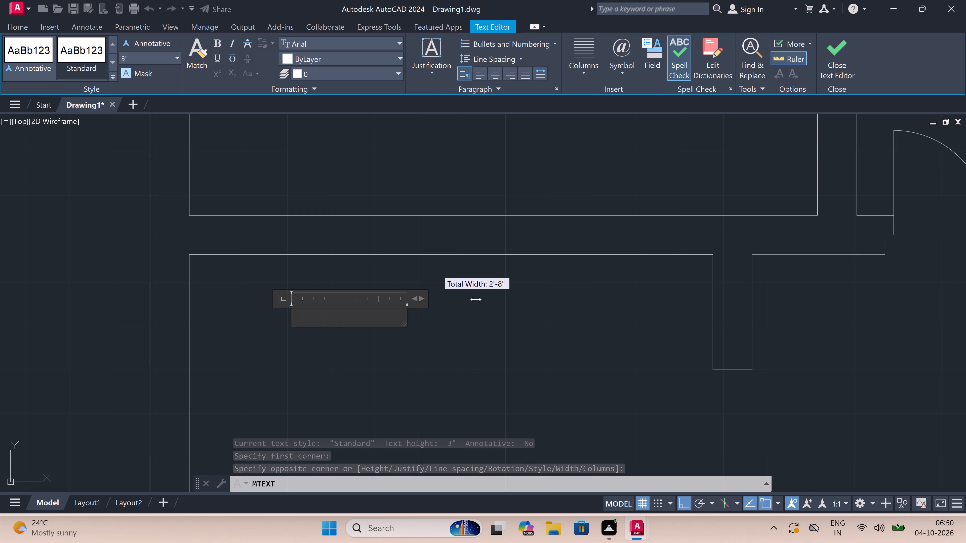
pyautogui.moveTo(476, 299); pyautogui.dragTo(624, 297)
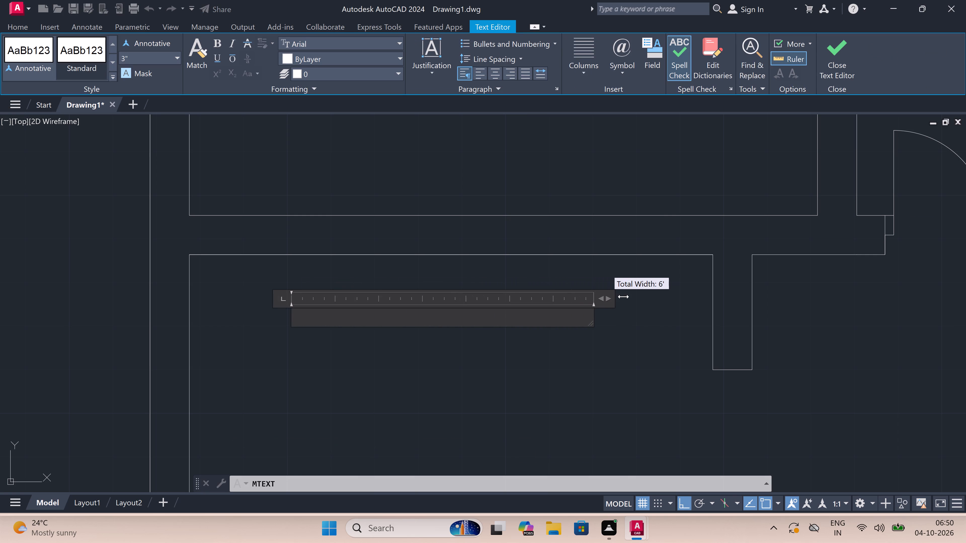
pyautogui.moveTo(624, 297); pyautogui.dragTo(624, 297)
pyautogui.moveTo(624, 297); pyautogui.dragTo(647, 296)
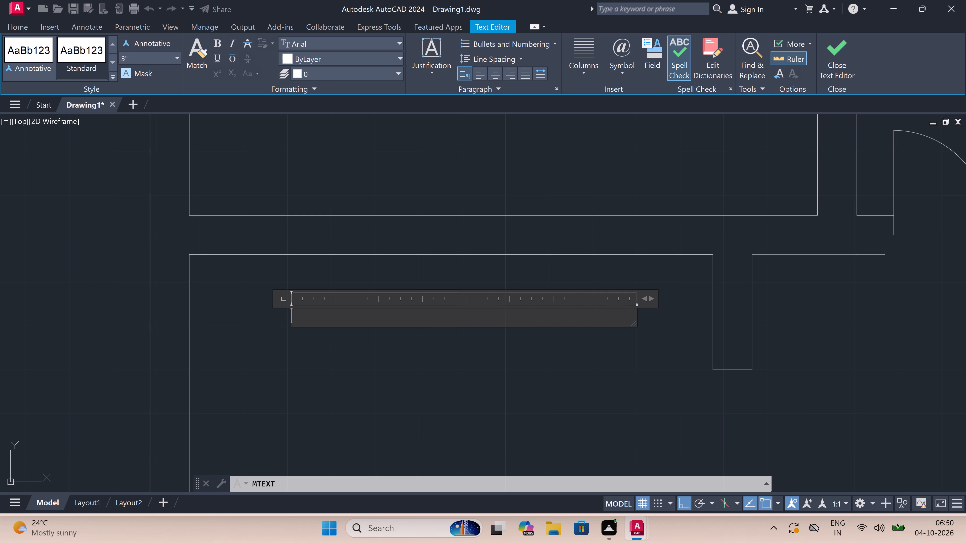
# Enter WORK AREA in capitals as the first line of the room label.
pyautogui.write('WO')
pyautogui.press('r')
pyautogui.press('k')
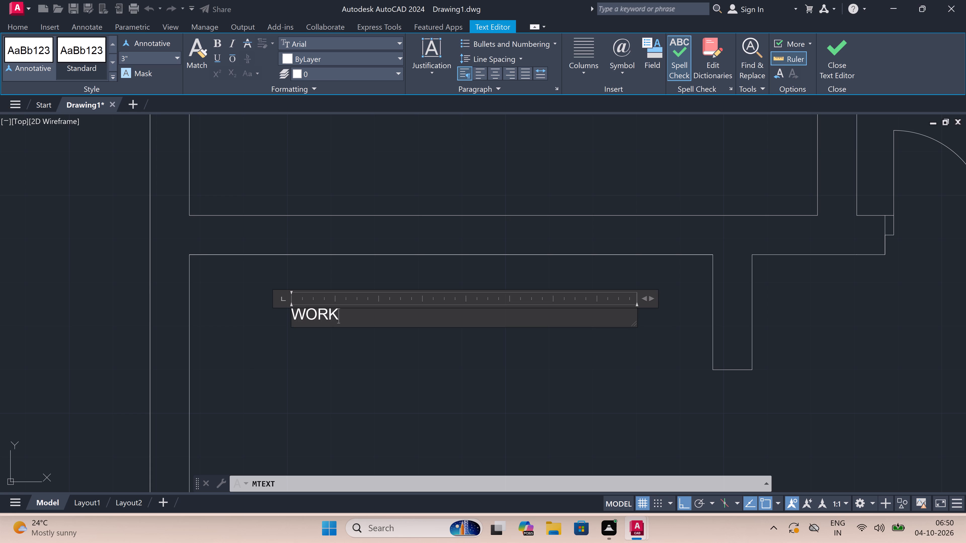
pyautogui.press('space')
pyautogui.press('a')
pyautogui.press('r')
pyautogui.write('EA')
# Add the room size 10'X10' on a second line, indented by three spaces under WORK AREA, and finish the label.
pyautogui.press('Return')
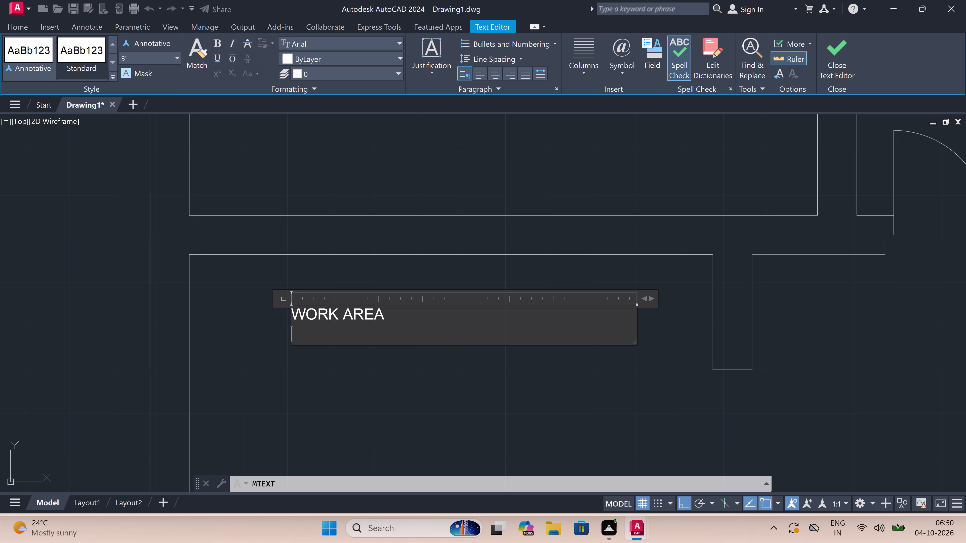
pyautogui.press('space')
pyautogui.press('space')
pyautogui.press('space')
pyautogui.press('1')
pyautogui.press('0')
pyautogui.press("'")
pyautogui.press('x')
pyautogui.press('1')
pyautogui.press('0')
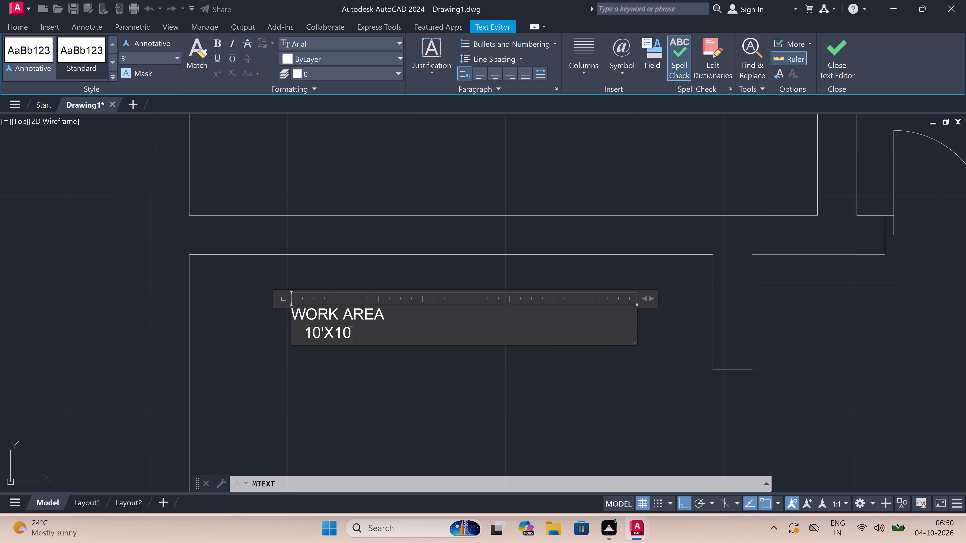
pyautogui.press("'")
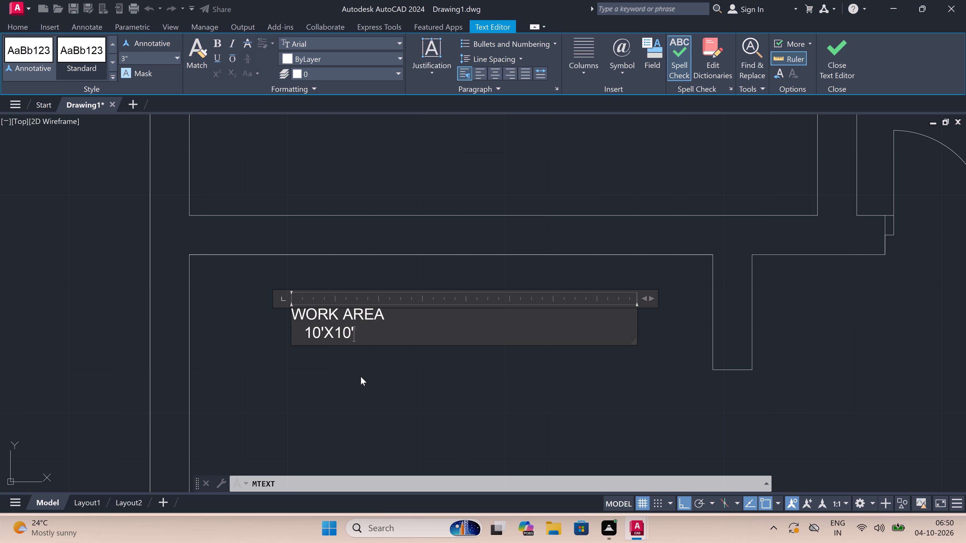
pyautogui.click(361, 377)
# Examine the rooms around WORK AREA and STORE, finishing at the north side of the room directly south of STORE.
pyautogui.scroll(-1, 362, 373)
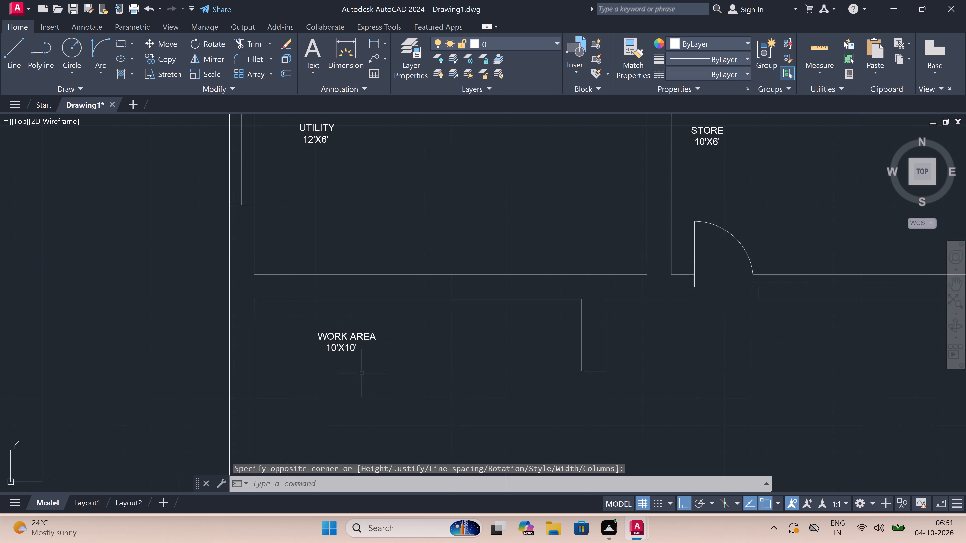
pyautogui.scroll(-1, 362, 372)
pyautogui.scroll(-1, 412, 371)
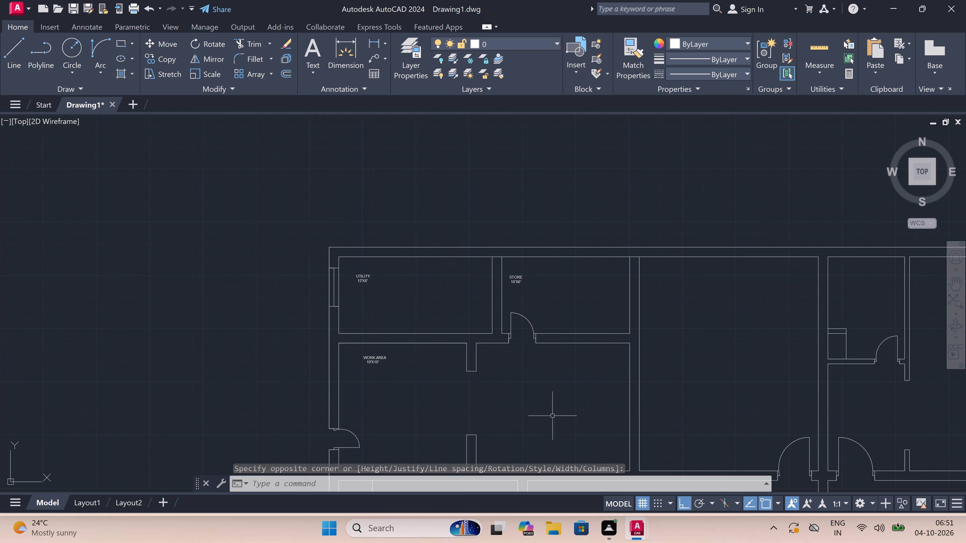
pyautogui.scroll(3, 526, 421)
pyautogui.scroll(-2, 525, 421)
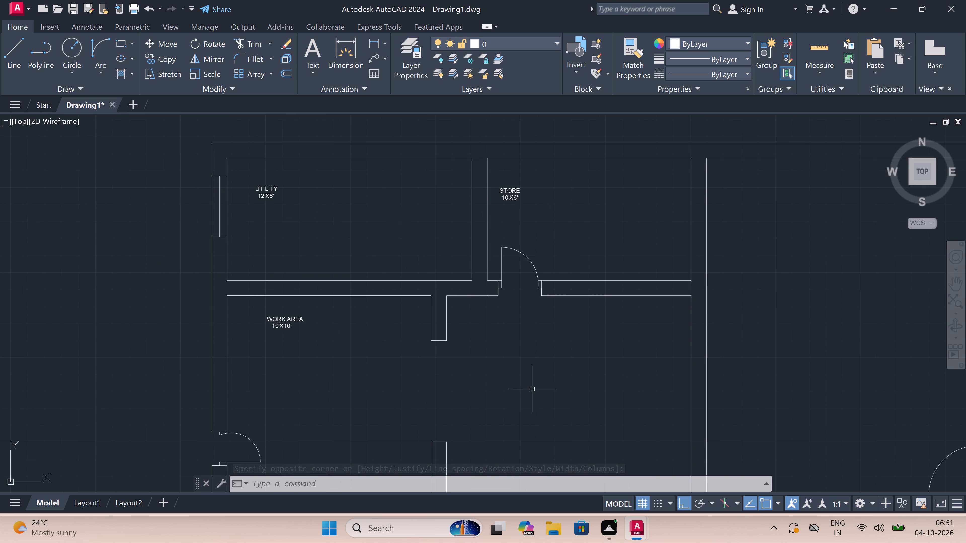
pyautogui.scroll(1, 521, 365)
pyautogui.scroll(1, 486, 356)
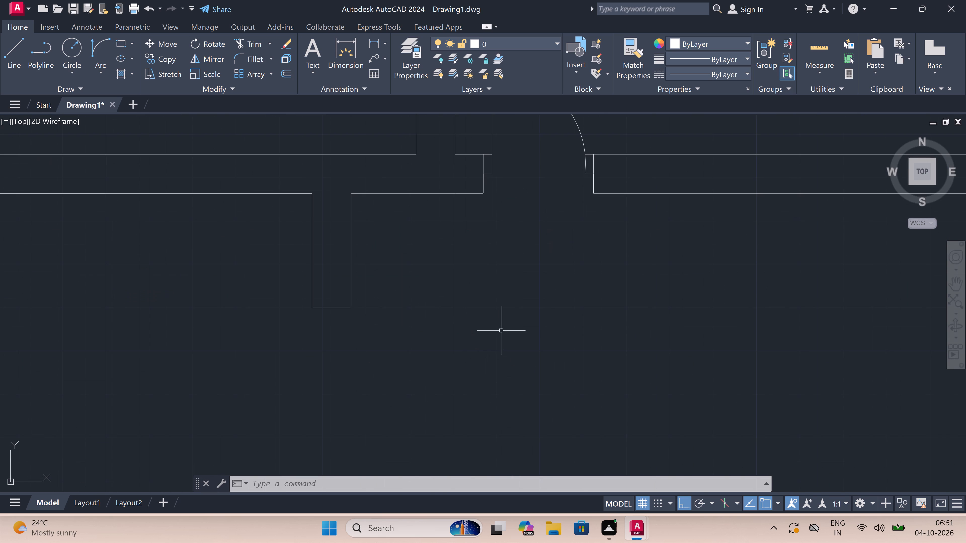
pyautogui.scroll(-2, 698, 322)
pyautogui.scroll(2, 725, 313)
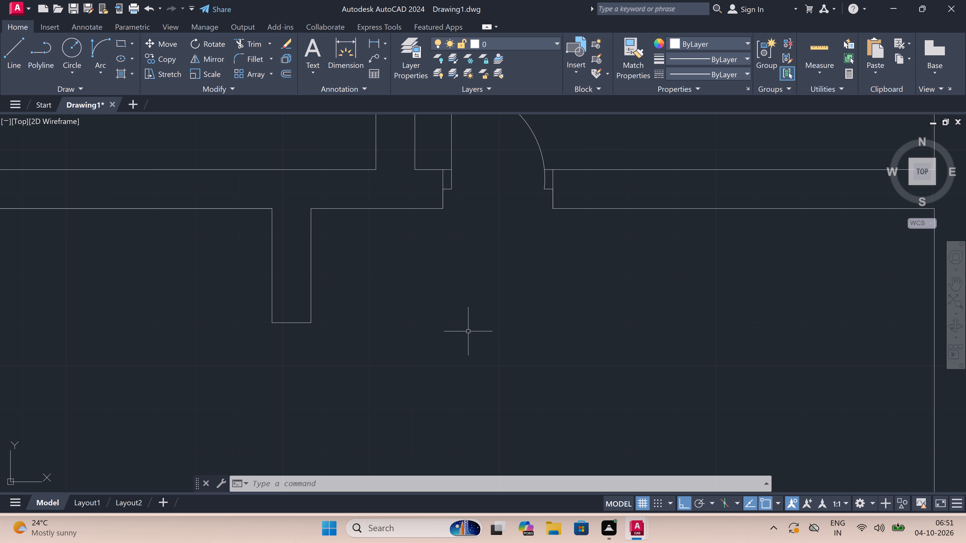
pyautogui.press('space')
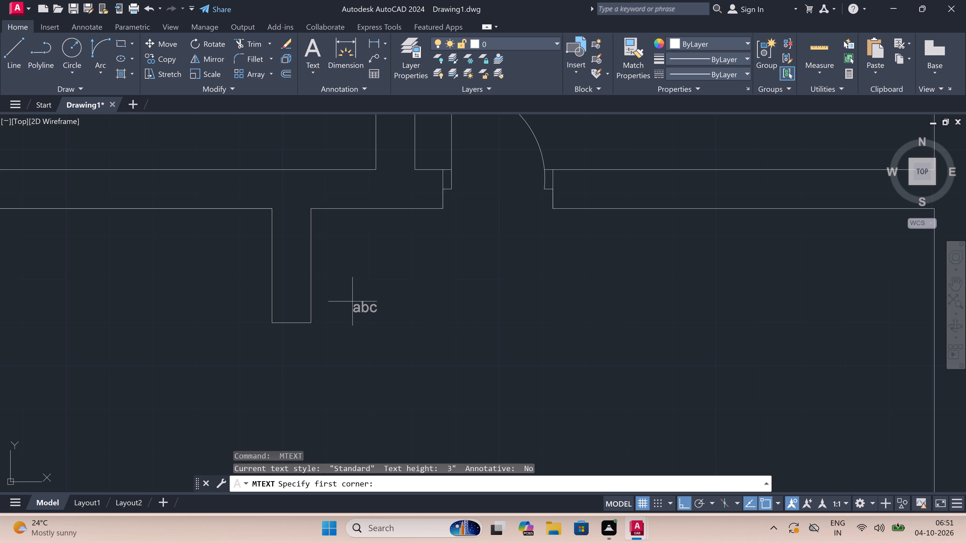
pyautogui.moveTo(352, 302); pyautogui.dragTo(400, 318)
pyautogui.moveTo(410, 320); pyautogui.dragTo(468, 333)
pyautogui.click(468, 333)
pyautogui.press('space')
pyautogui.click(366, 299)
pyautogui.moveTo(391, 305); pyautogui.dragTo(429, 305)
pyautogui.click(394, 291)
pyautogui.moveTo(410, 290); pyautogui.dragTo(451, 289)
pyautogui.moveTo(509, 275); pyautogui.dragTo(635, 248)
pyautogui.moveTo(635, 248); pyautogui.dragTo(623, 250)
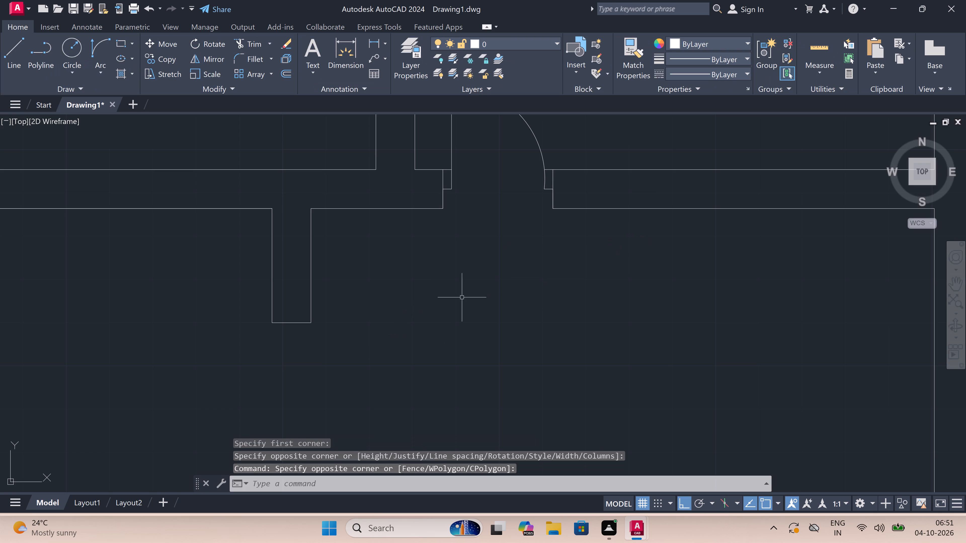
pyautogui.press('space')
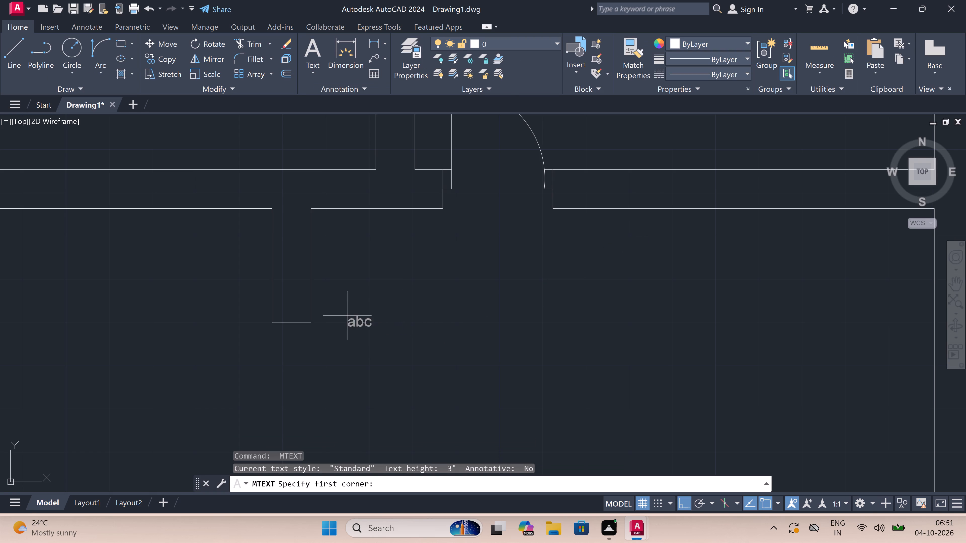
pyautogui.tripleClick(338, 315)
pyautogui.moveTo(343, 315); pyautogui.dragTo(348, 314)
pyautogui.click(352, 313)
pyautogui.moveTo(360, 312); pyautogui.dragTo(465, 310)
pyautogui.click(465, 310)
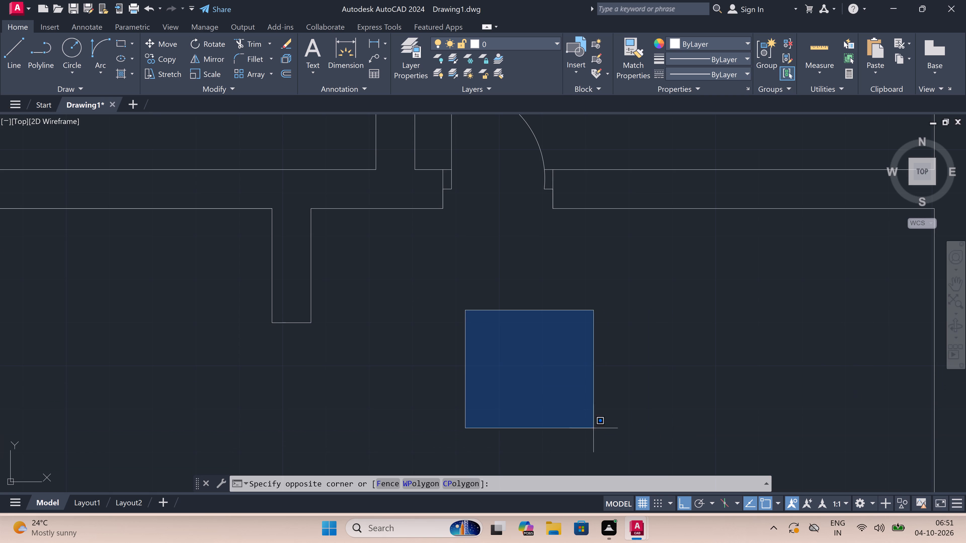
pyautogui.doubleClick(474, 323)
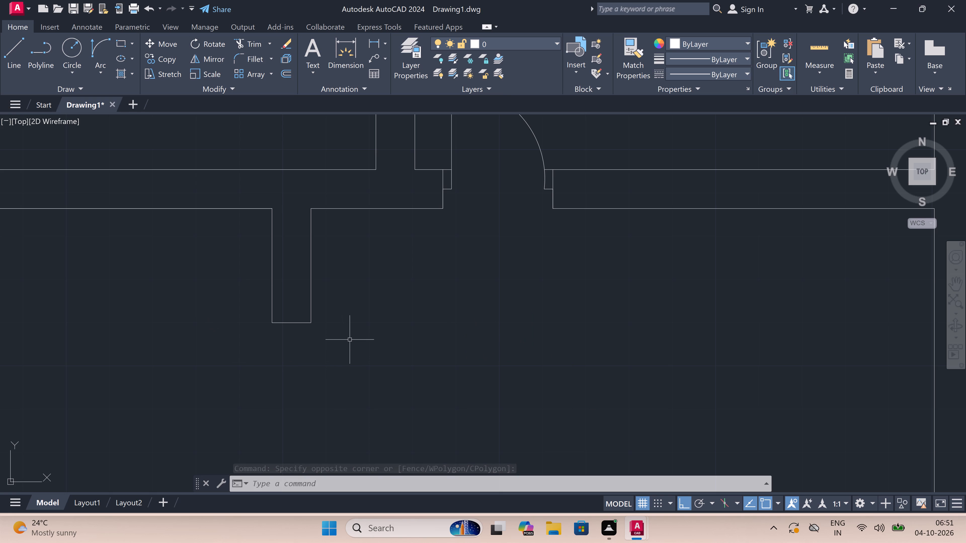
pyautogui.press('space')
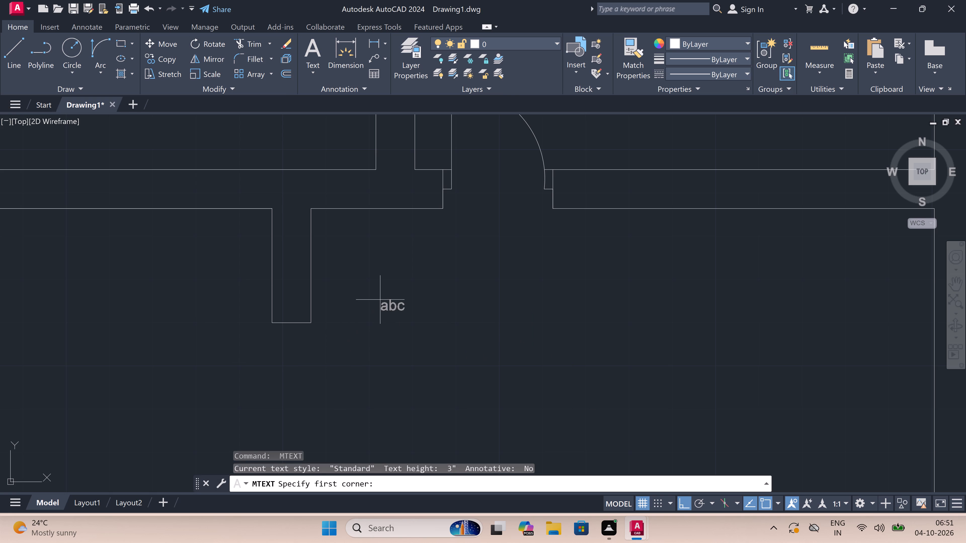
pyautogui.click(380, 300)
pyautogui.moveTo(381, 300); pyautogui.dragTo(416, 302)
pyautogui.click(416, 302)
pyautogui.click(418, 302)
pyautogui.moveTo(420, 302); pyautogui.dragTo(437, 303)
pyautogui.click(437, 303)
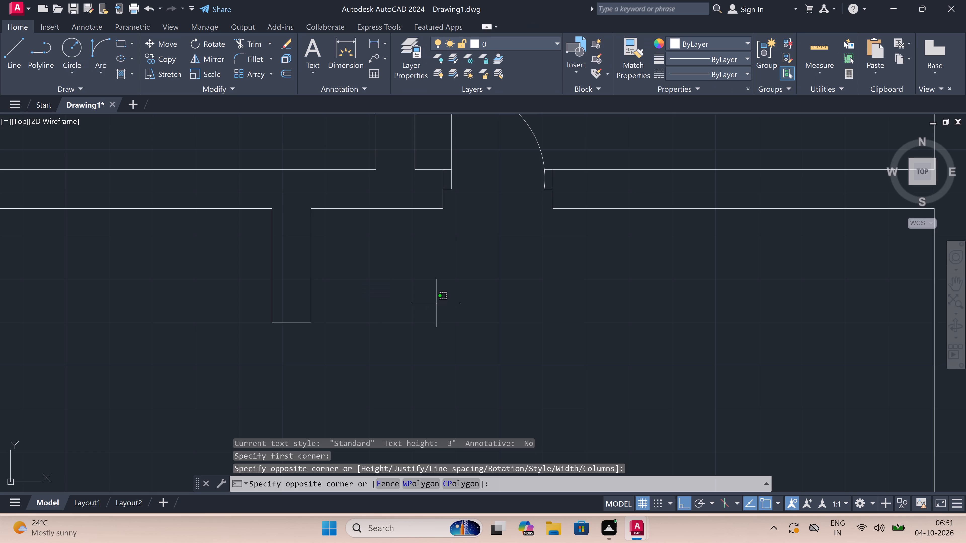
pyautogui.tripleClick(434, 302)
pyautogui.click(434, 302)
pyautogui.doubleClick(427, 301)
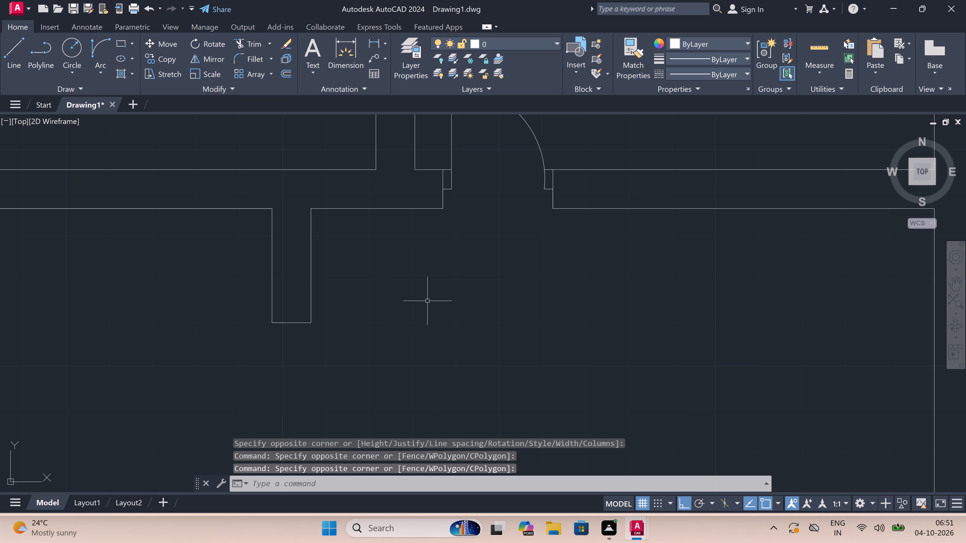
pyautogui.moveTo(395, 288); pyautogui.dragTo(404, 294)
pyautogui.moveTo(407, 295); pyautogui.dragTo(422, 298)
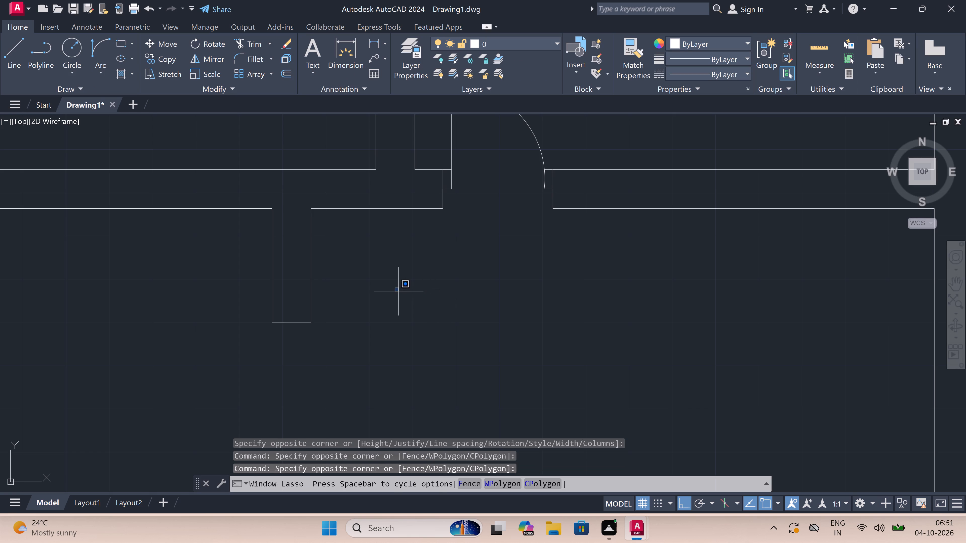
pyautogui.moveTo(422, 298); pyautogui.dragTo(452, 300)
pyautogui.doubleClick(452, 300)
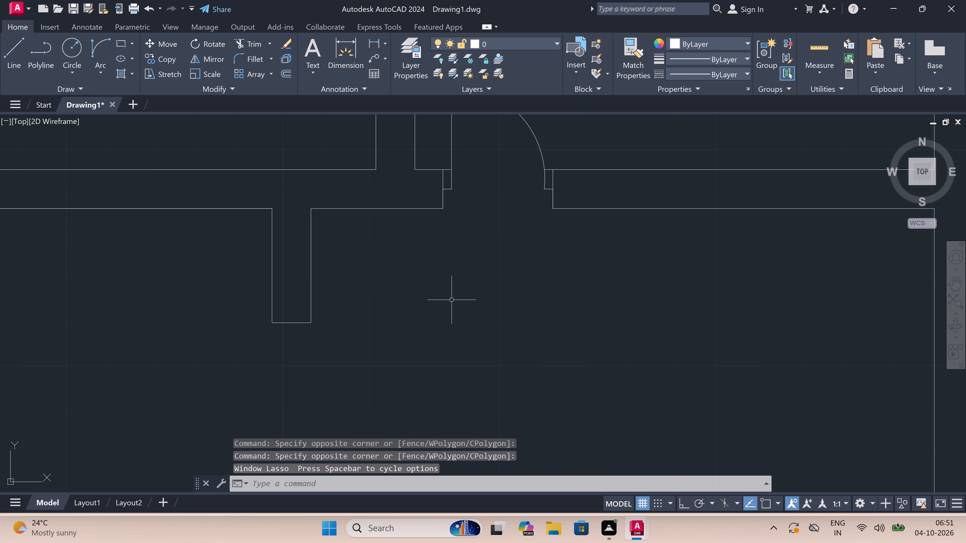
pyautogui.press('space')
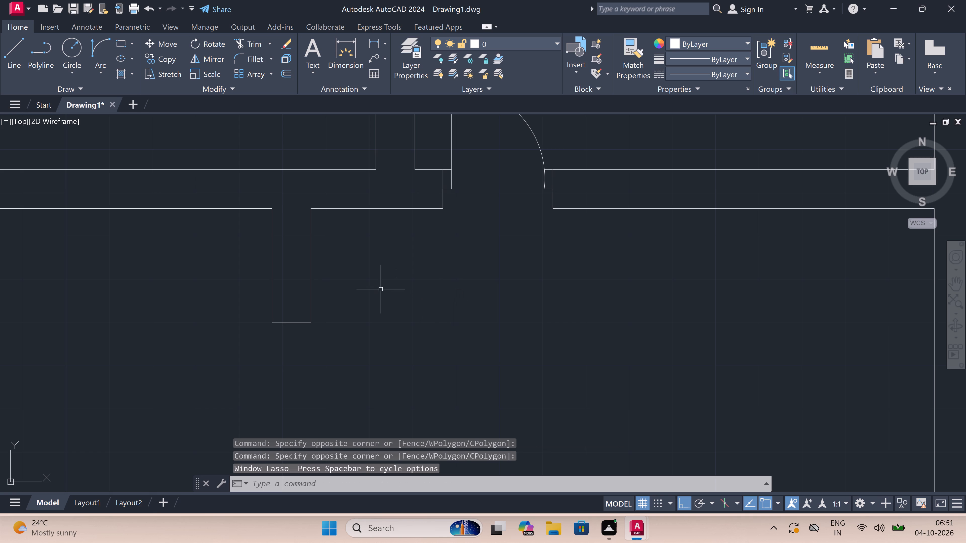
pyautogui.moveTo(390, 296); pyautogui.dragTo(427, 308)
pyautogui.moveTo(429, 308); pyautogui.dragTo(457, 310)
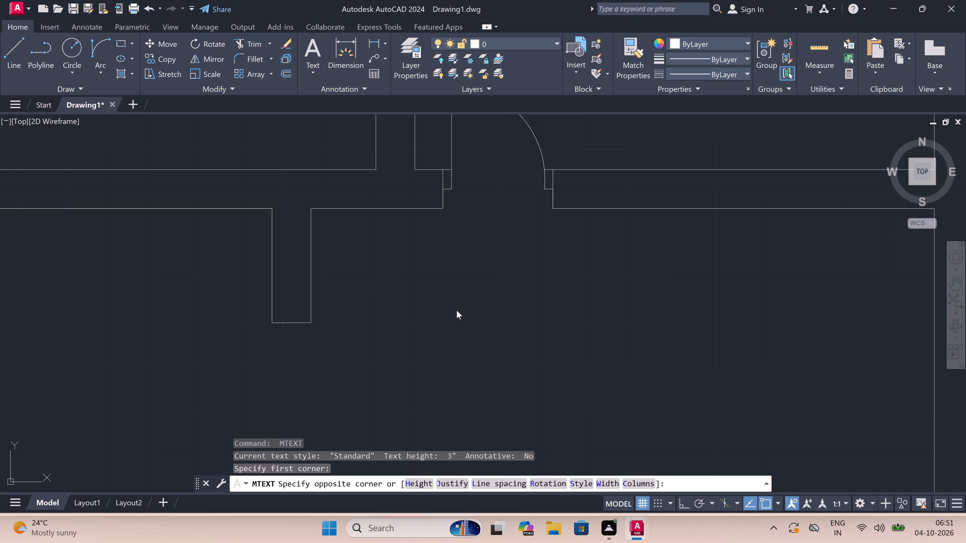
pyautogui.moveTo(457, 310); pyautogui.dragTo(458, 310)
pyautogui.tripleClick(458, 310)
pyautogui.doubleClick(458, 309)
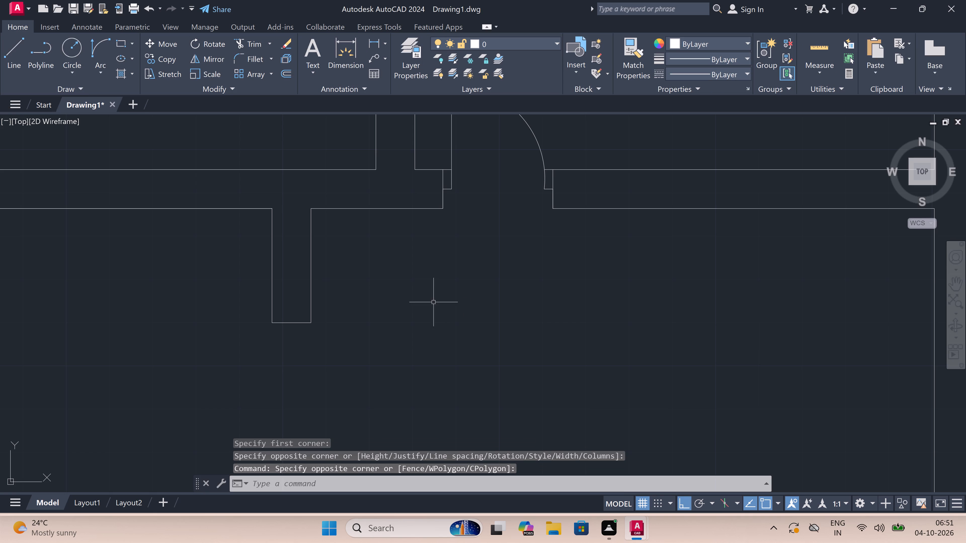
# Start a multiline text box near the north wall of the room south of STORE, spanning about four-fifths of its width.
pyautogui.press('space')
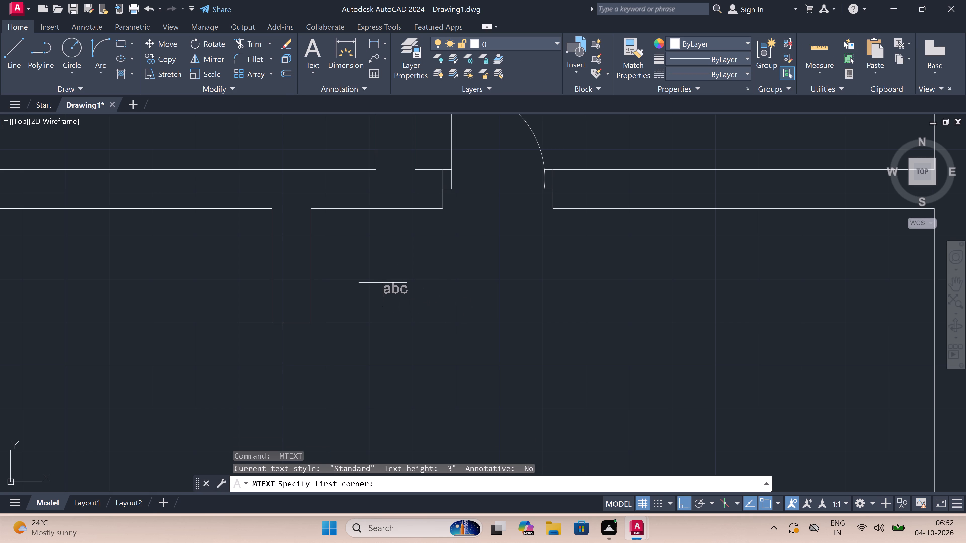
pyautogui.moveTo(383, 283); pyautogui.dragTo(501, 263)
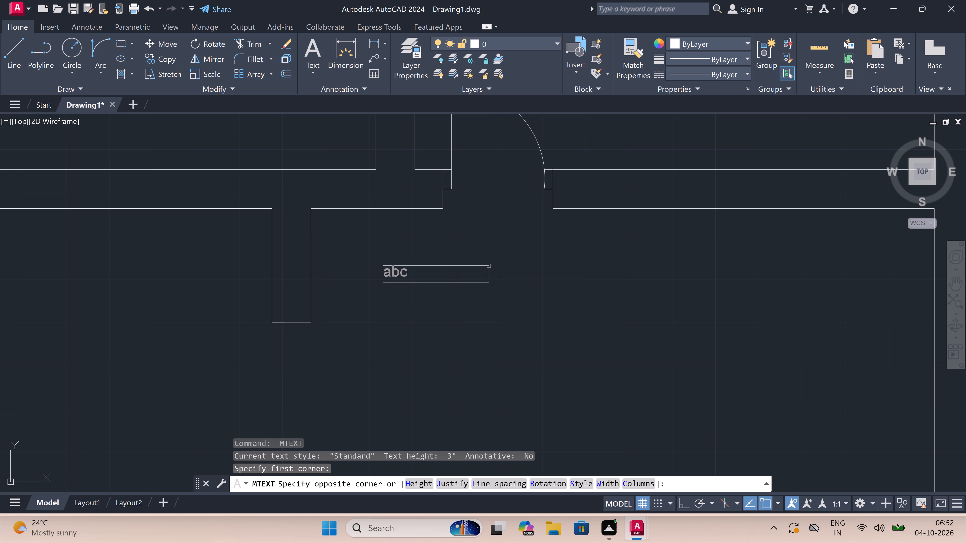
pyautogui.moveTo(501, 263); pyautogui.dragTo(571, 250)
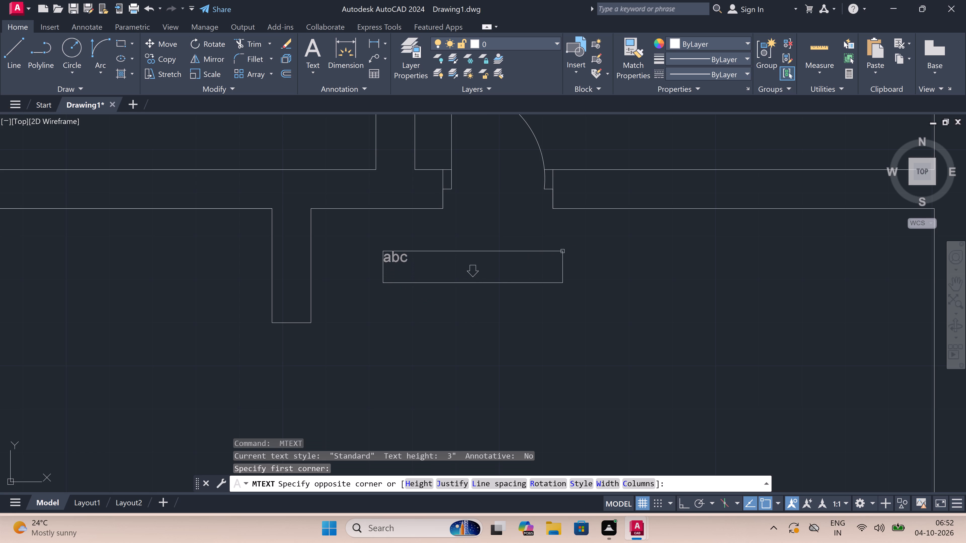
pyautogui.moveTo(571, 250); pyautogui.dragTo(646, 234)
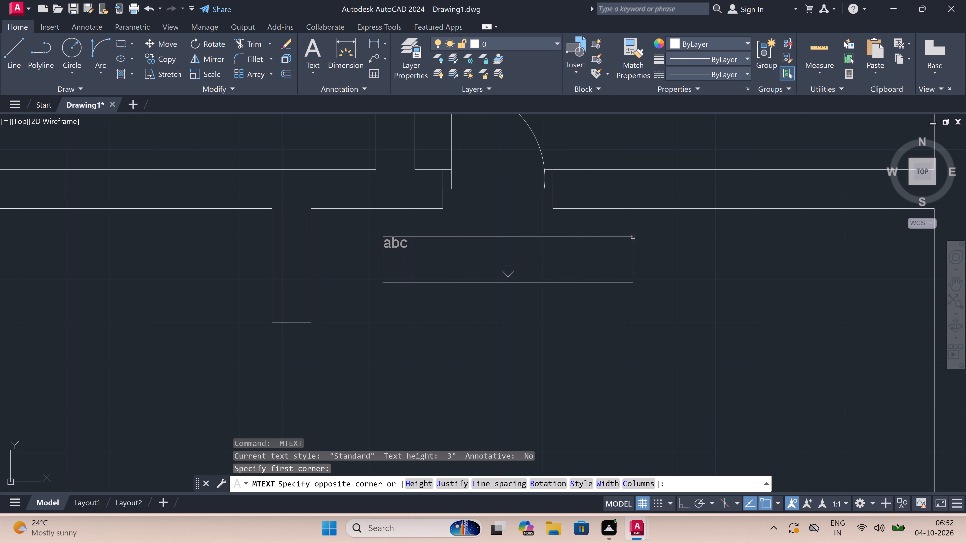
pyautogui.moveTo(646, 234); pyautogui.dragTo(714, 233)
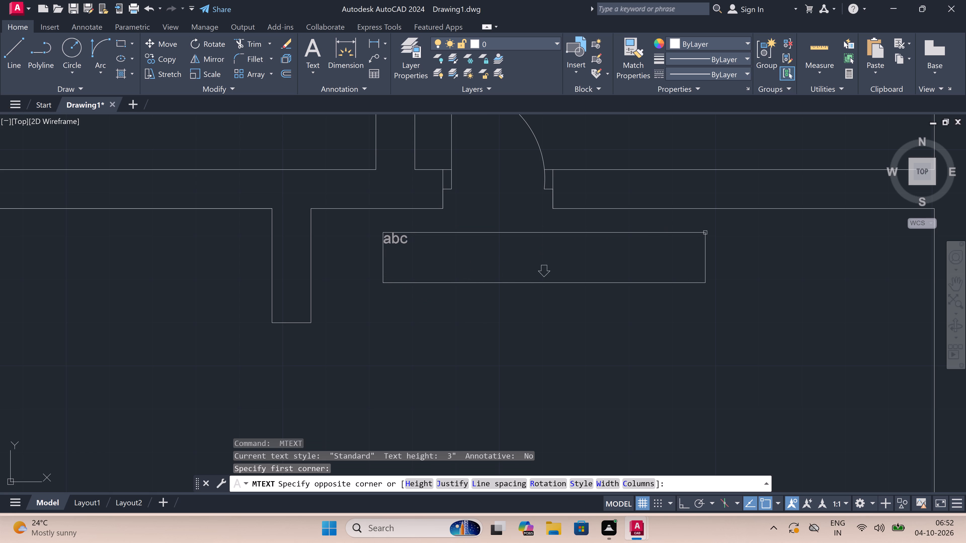
pyautogui.moveTo(714, 233); pyautogui.dragTo(827, 246)
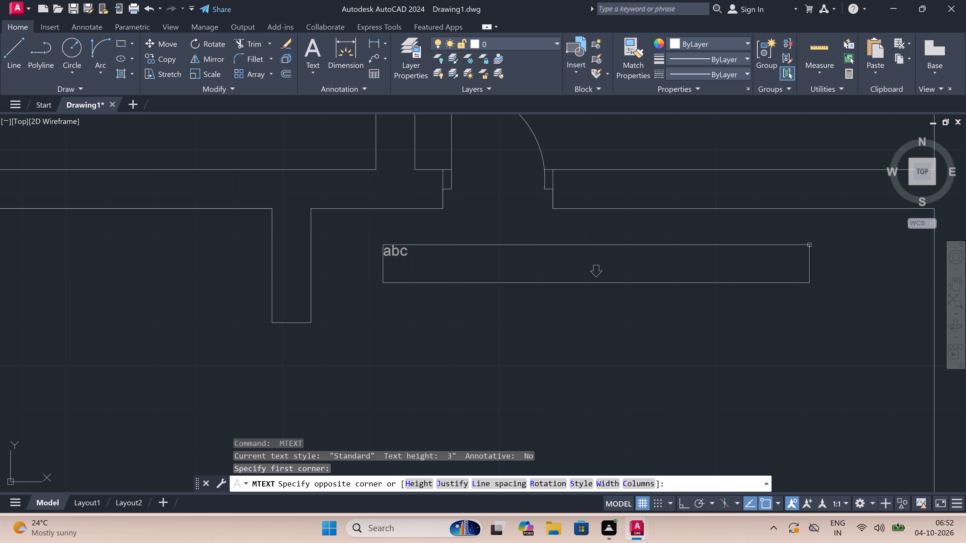
pyautogui.moveTo(827, 246); pyautogui.dragTo(887, 258)
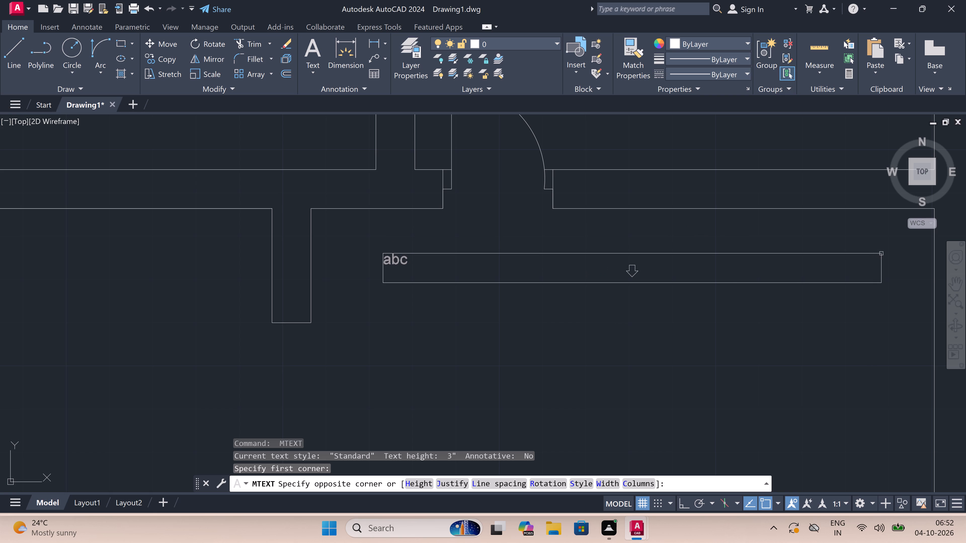
pyautogui.moveTo(887, 258); pyautogui.dragTo(890, 260)
pyautogui.click(890, 260)
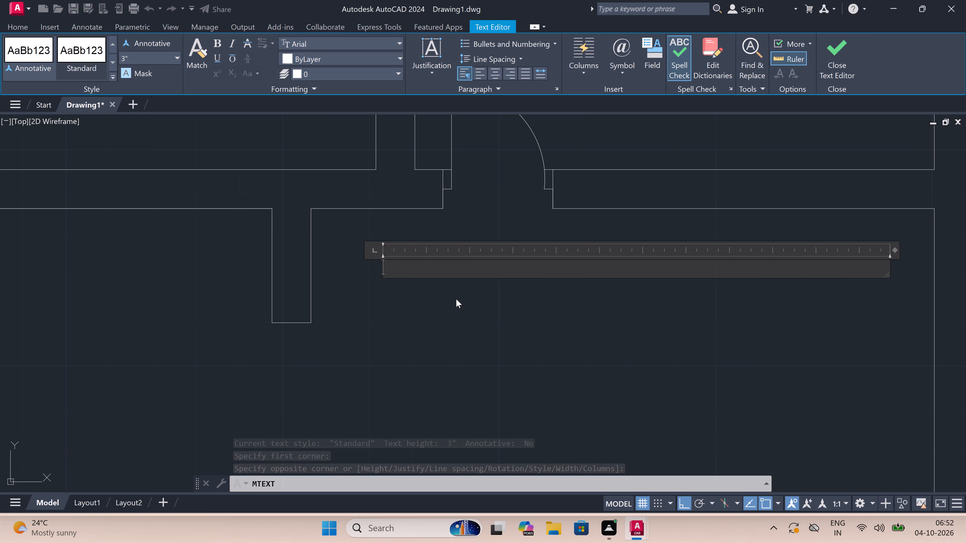
# Enter STORE in capitals with 10'X6' on a second line indented by one space, and finish the label.
pyautogui.press('s')
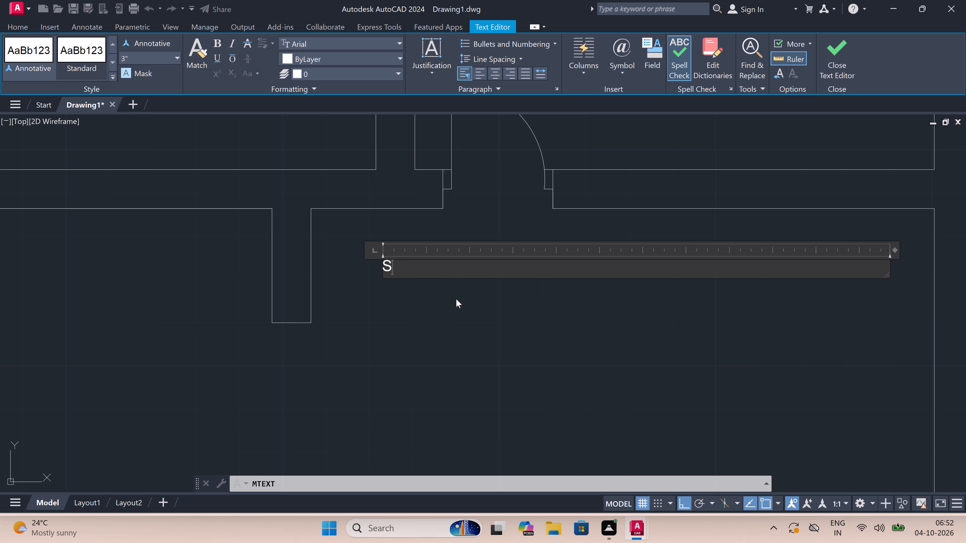
pyautogui.press('t')
pyautogui.write('ORE')
pyautogui.press('Return')
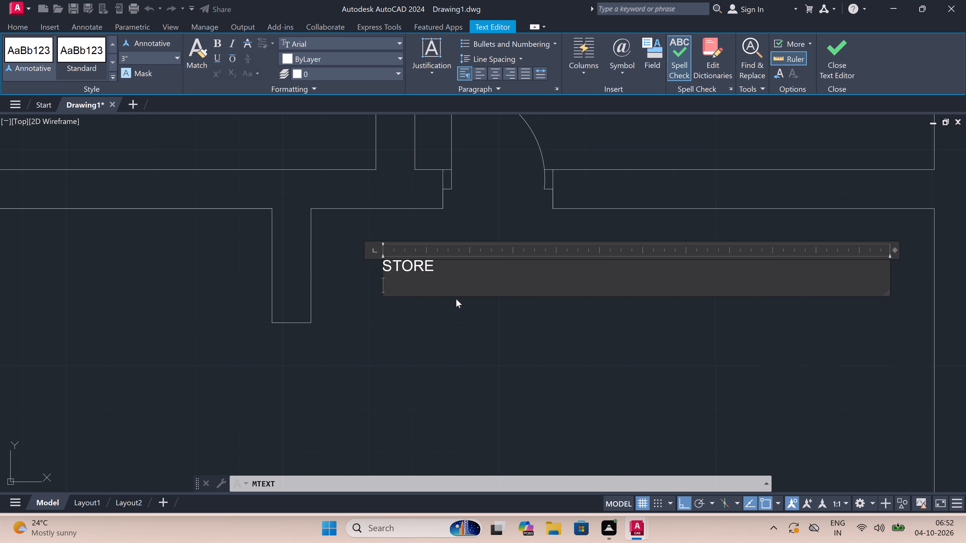
pyautogui.press('space')
pyautogui.write('10')
pyautogui.press("'")
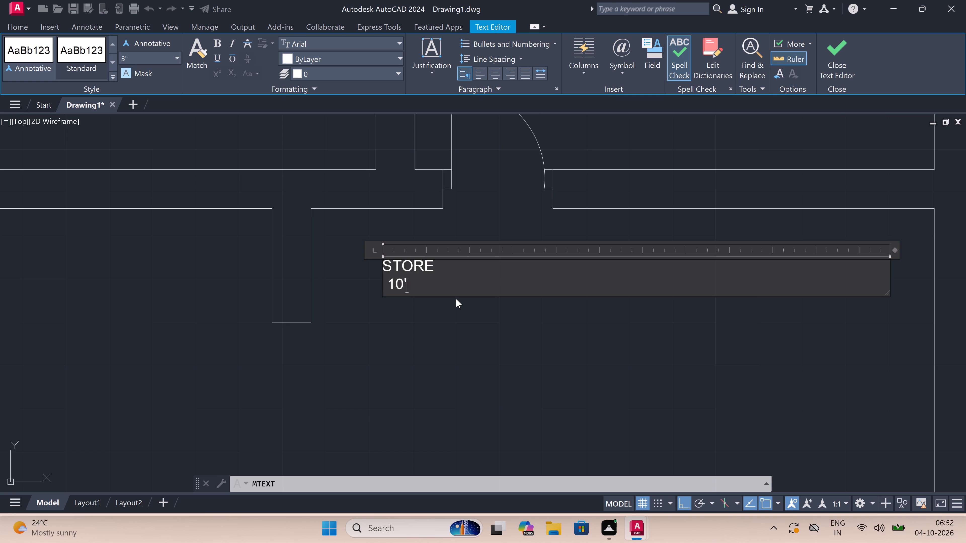
pyautogui.press('x')
pyautogui.write("6'")
pyautogui.click(456, 302)
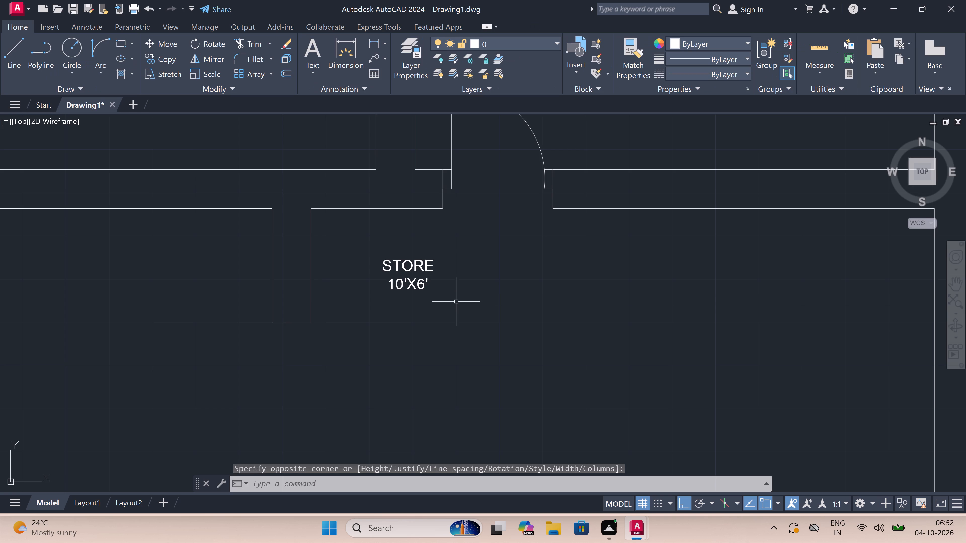
pyautogui.scroll(-4, 454, 301)
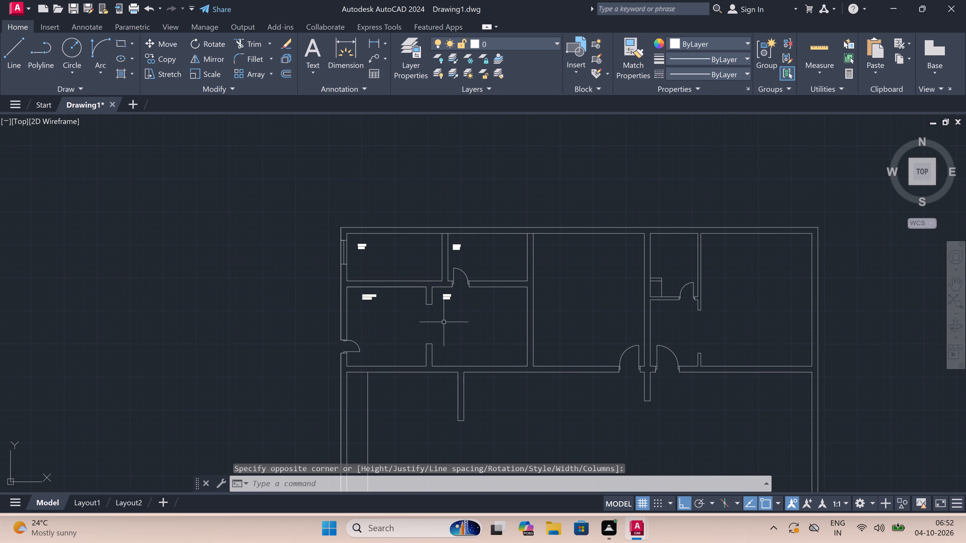
# Start a multiline text box near the north wall of the northernmost room west of the central hall, spanning most of its width.
pyautogui.scroll(-1, 373, 475)
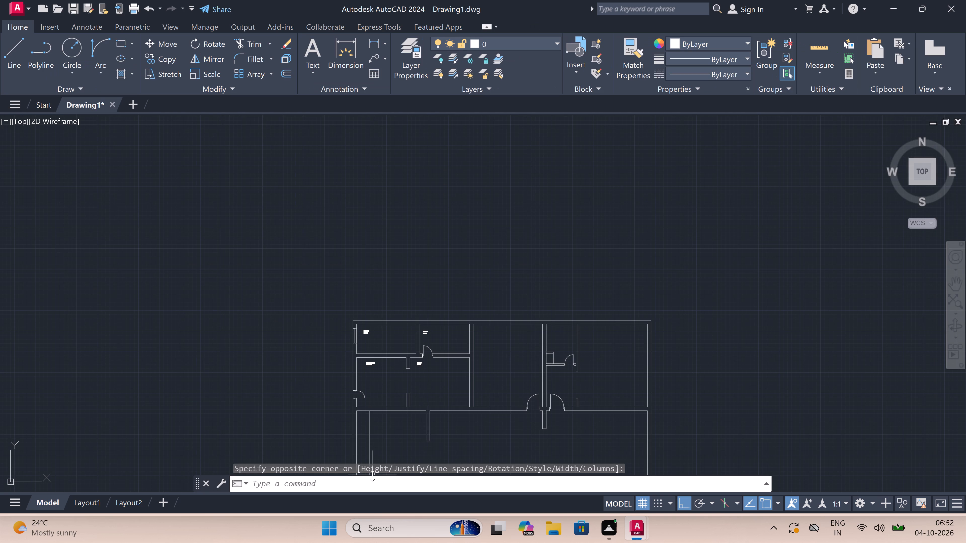
pyautogui.scroll(-3, 372, 475)
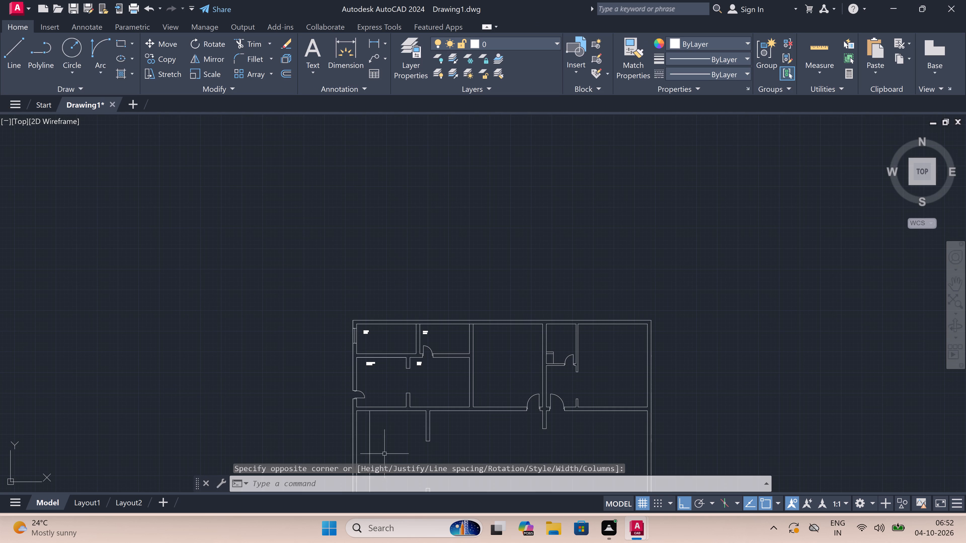
pyautogui.scroll(-4, 418, 386)
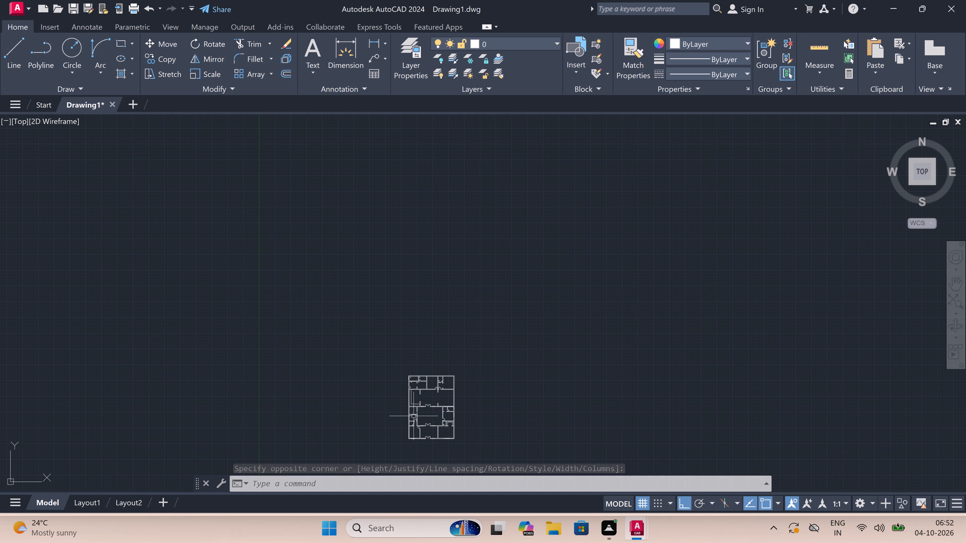
pyautogui.scroll(1, 414, 416)
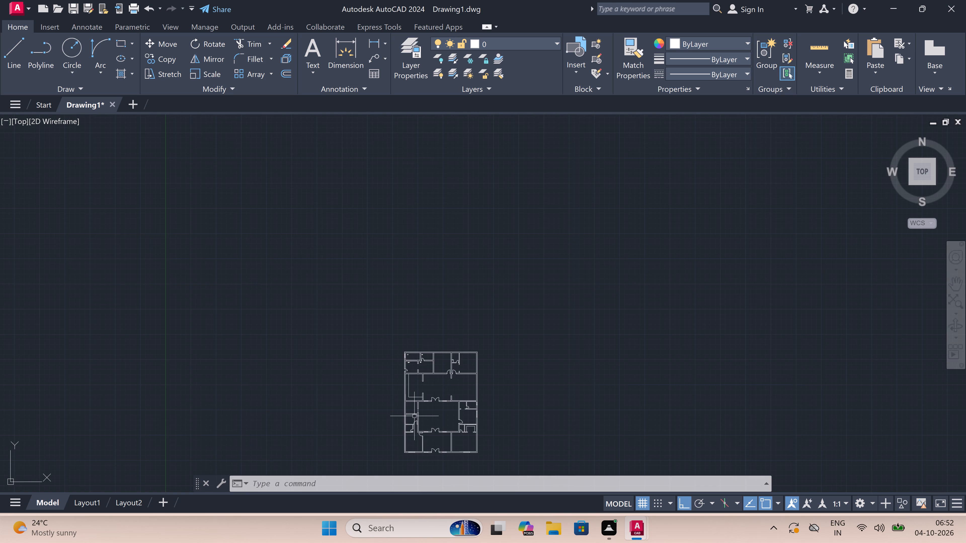
pyautogui.scroll(3, 414, 416)
pyautogui.scroll(-2, 414, 416)
pyautogui.scroll(4, 417, 421)
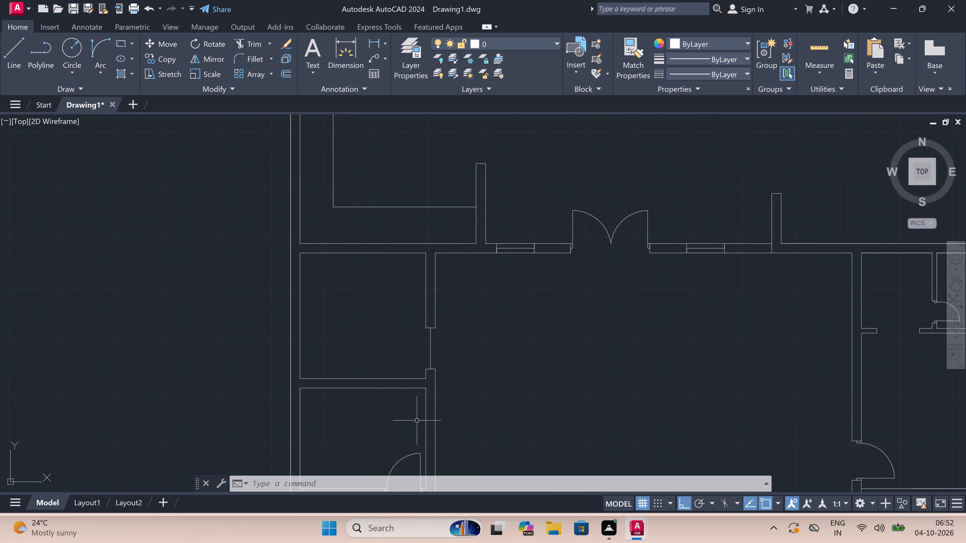
pyautogui.scroll(2, 416, 414)
pyautogui.scroll(-2, 421, 401)
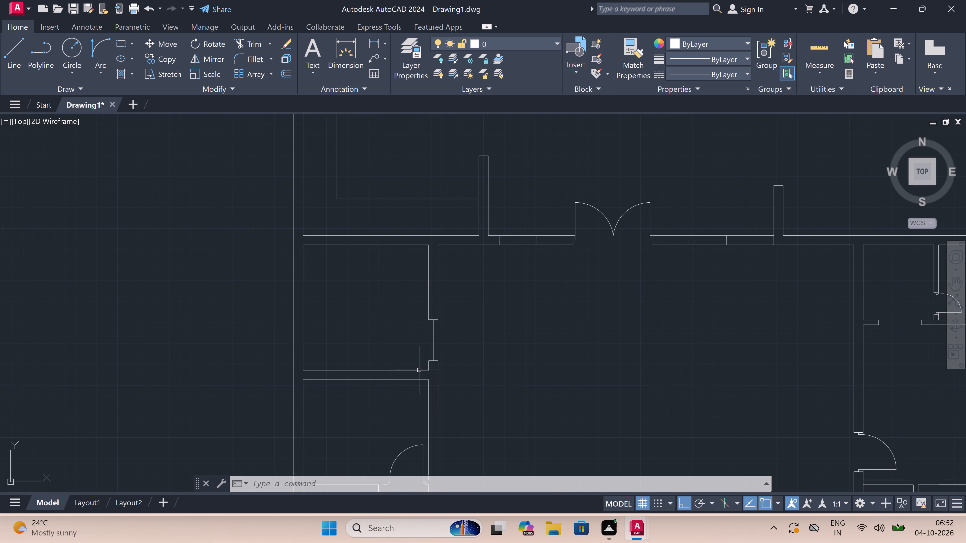
pyautogui.scroll(2, 420, 348)
pyautogui.scroll(-1, 419, 341)
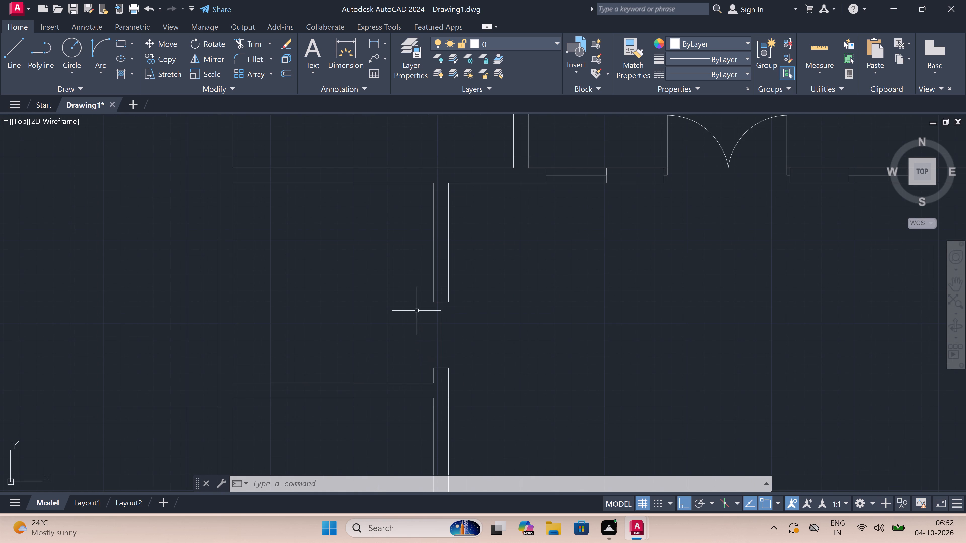
pyautogui.scroll(1, 417, 296)
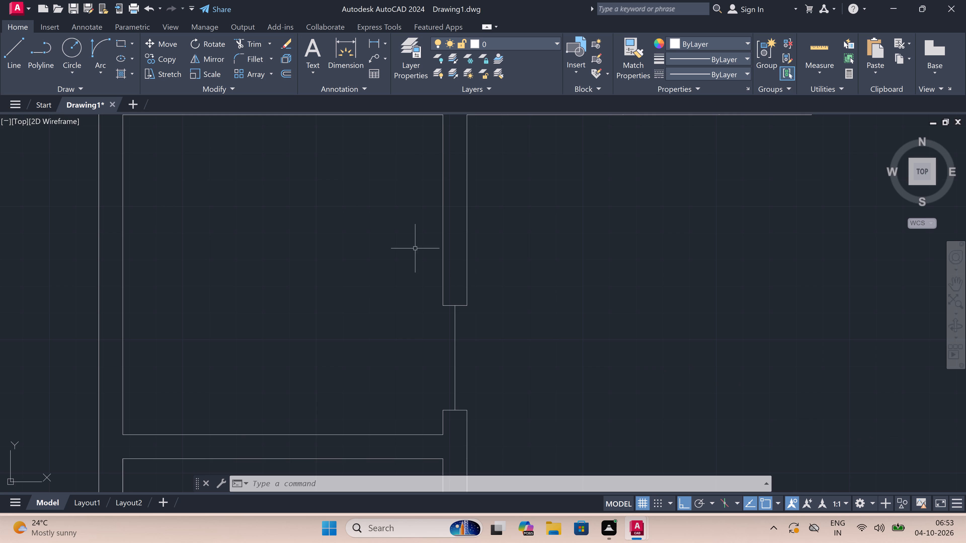
pyautogui.press('space')
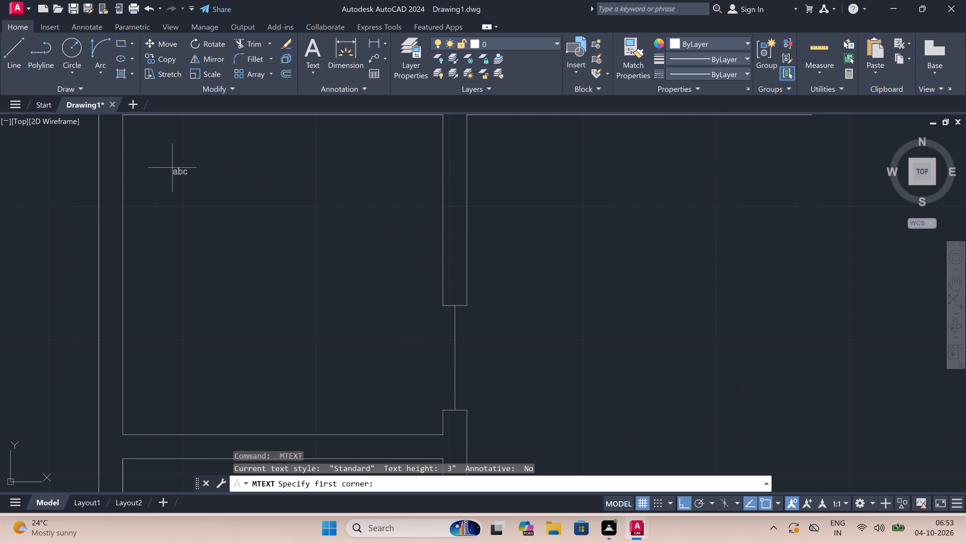
pyautogui.click(160, 168)
pyautogui.moveTo(160, 168); pyautogui.dragTo(186, 190)
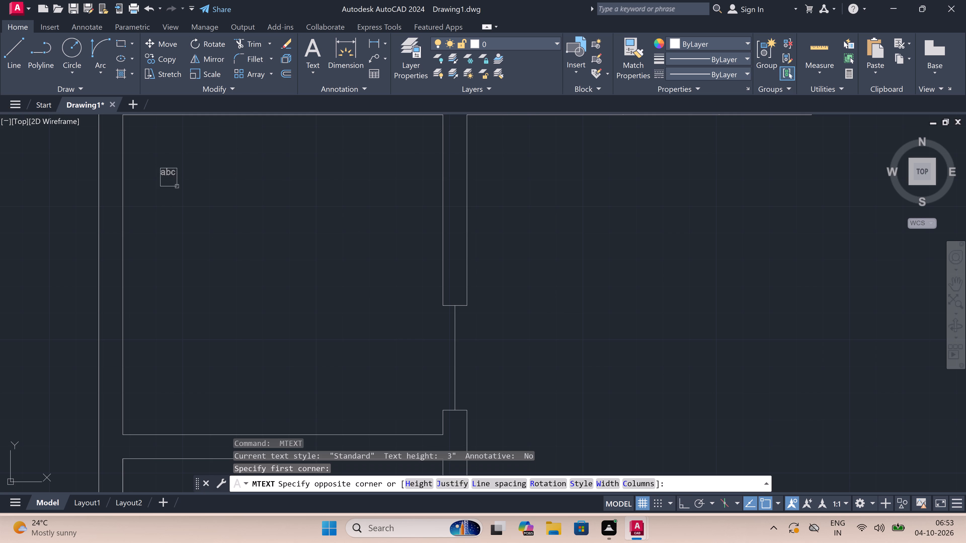
pyautogui.moveTo(186, 190); pyautogui.dragTo(316, 190)
pyautogui.moveTo(316, 190); pyautogui.dragTo(426, 199)
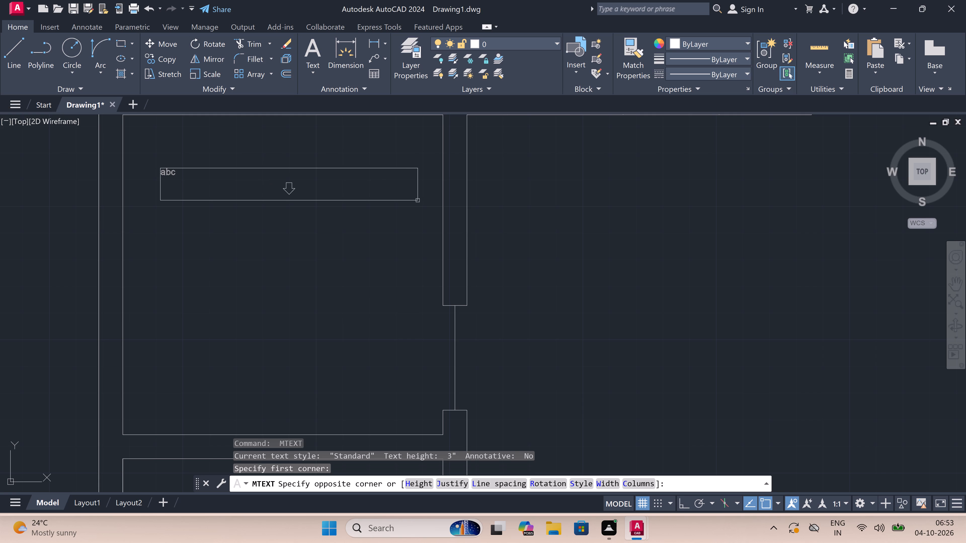
pyautogui.moveTo(426, 199); pyautogui.dragTo(439, 186)
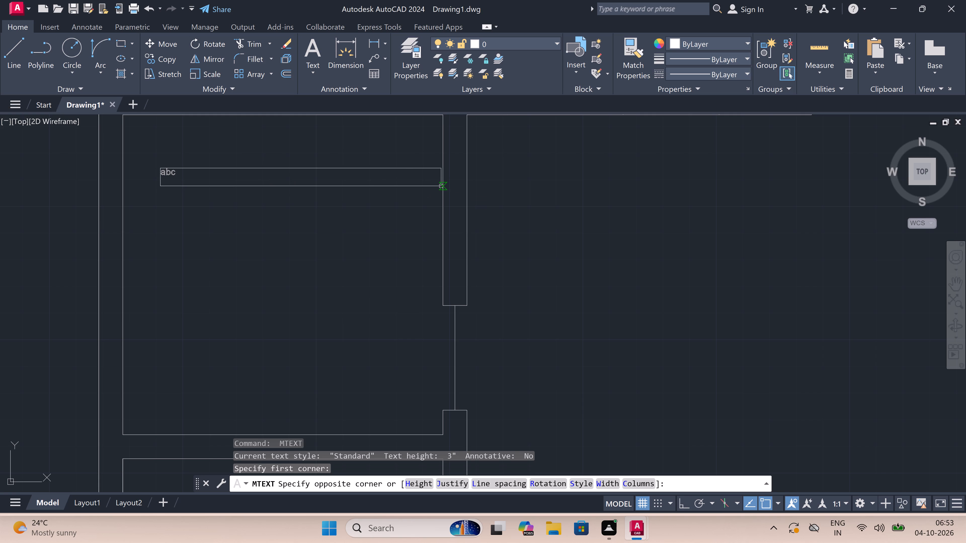
pyautogui.moveTo(439, 186); pyautogui.dragTo(435, 186)
pyautogui.click(435, 186)
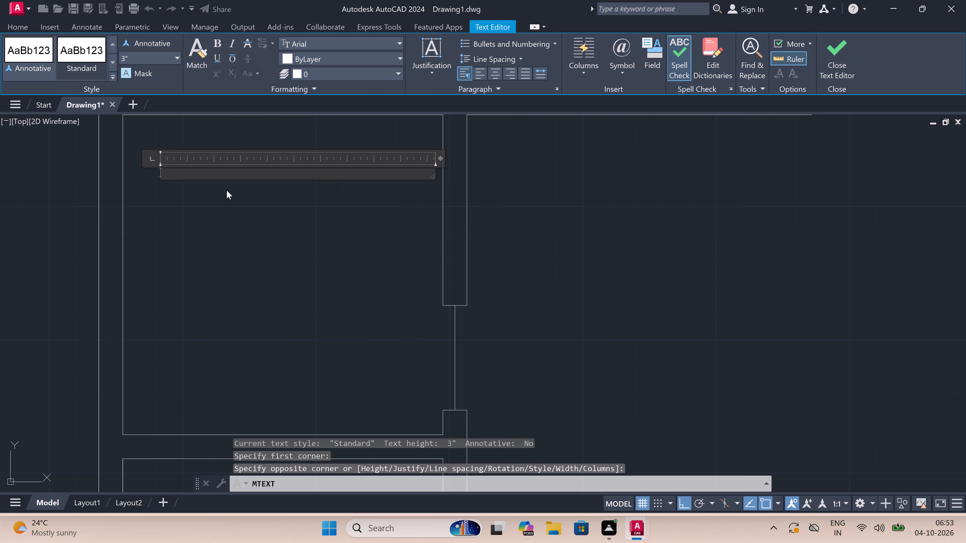
# Enter KITCHEN in capitals with 20'X14' on a second line indented by two spaces, and finish the label.
pyautogui.write('KITCHE')
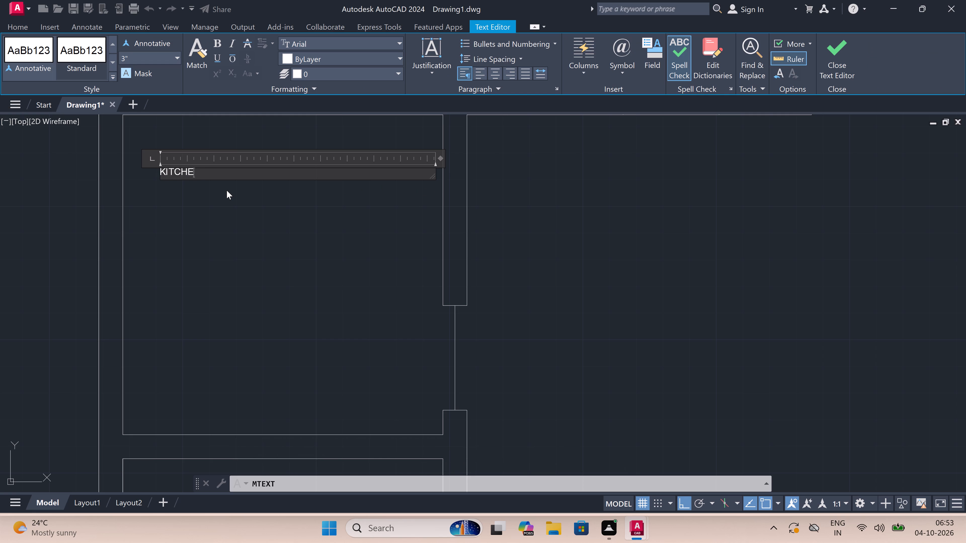
pyautogui.press('n')
pyautogui.press('Return')
pyautogui.press('space')
pyautogui.press('space')
pyautogui.write('2')
pyautogui.press('0')
pyautogui.press("'")
pyautogui.press('x')
pyautogui.write('14')
pyautogui.press("'")
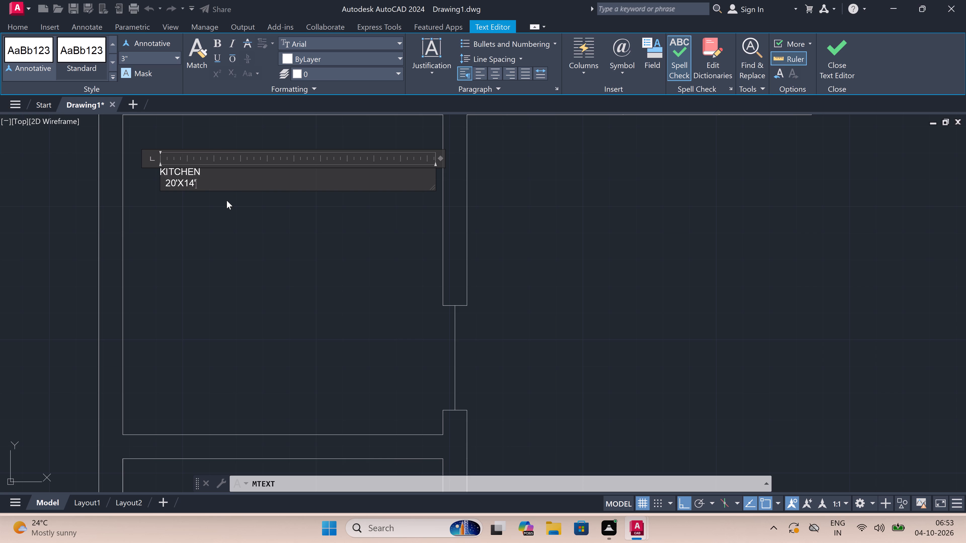
pyautogui.doubleClick(225, 201)
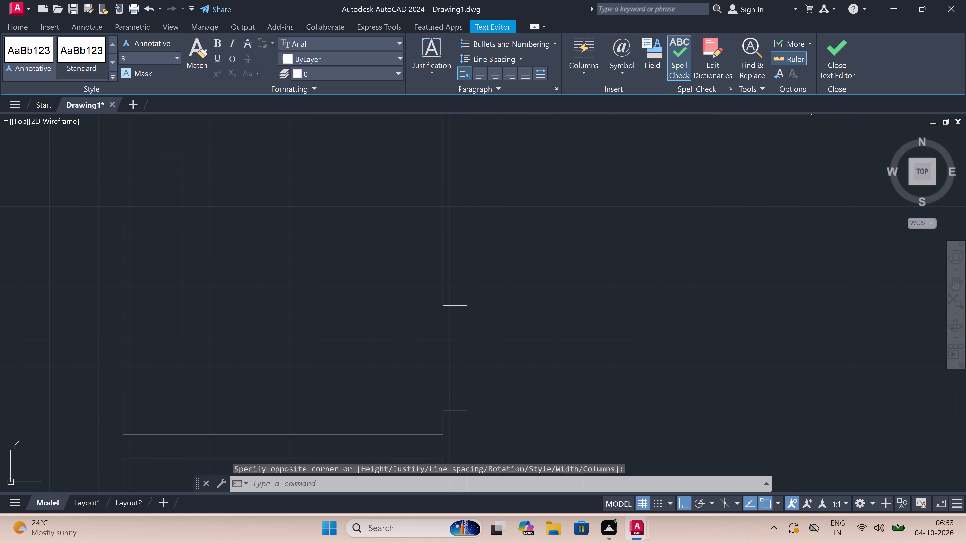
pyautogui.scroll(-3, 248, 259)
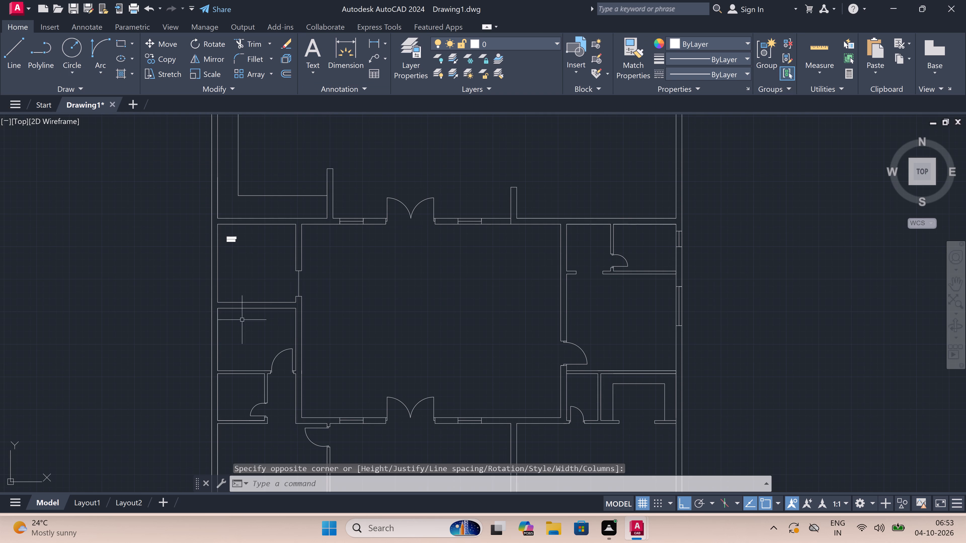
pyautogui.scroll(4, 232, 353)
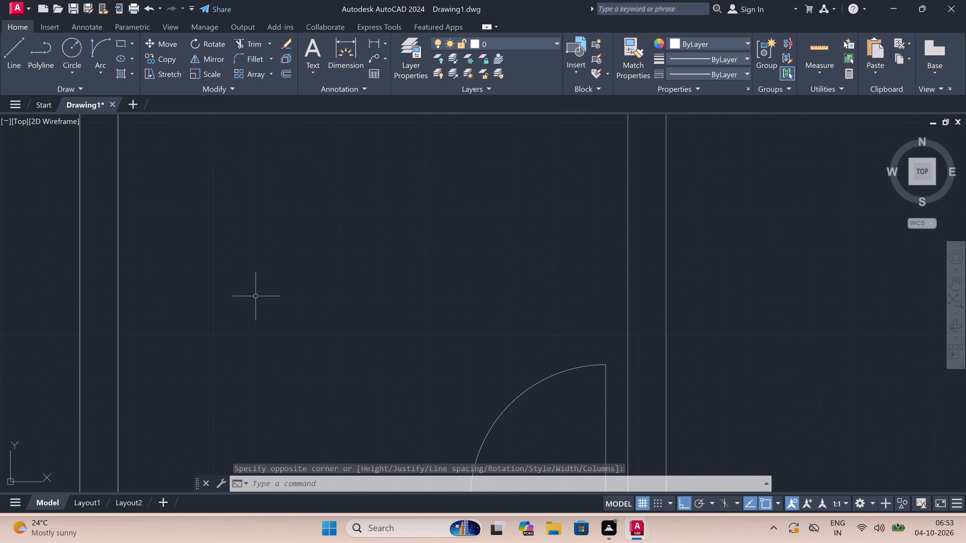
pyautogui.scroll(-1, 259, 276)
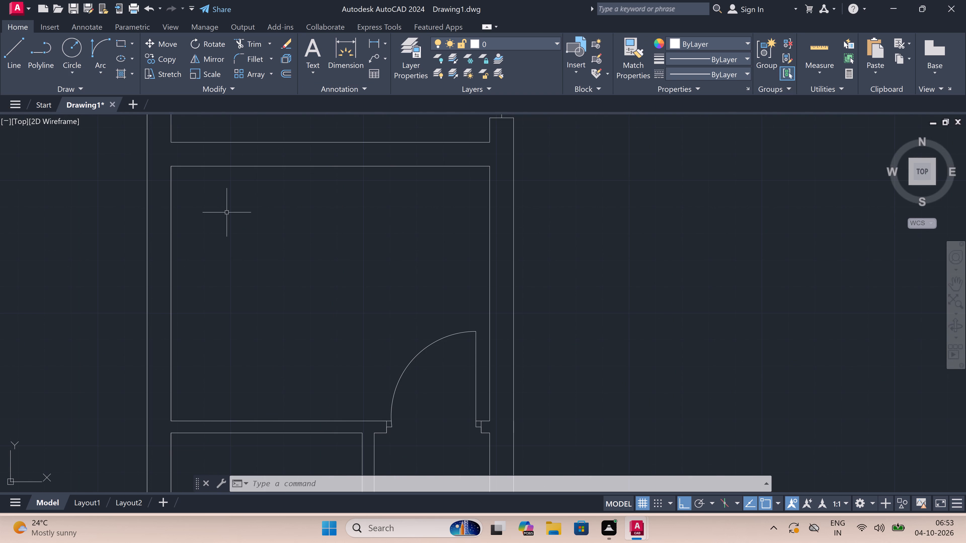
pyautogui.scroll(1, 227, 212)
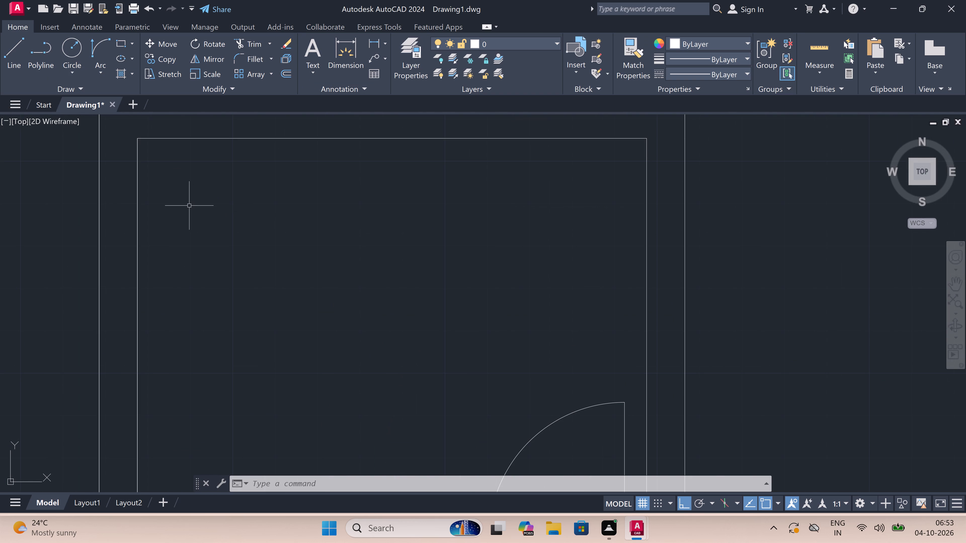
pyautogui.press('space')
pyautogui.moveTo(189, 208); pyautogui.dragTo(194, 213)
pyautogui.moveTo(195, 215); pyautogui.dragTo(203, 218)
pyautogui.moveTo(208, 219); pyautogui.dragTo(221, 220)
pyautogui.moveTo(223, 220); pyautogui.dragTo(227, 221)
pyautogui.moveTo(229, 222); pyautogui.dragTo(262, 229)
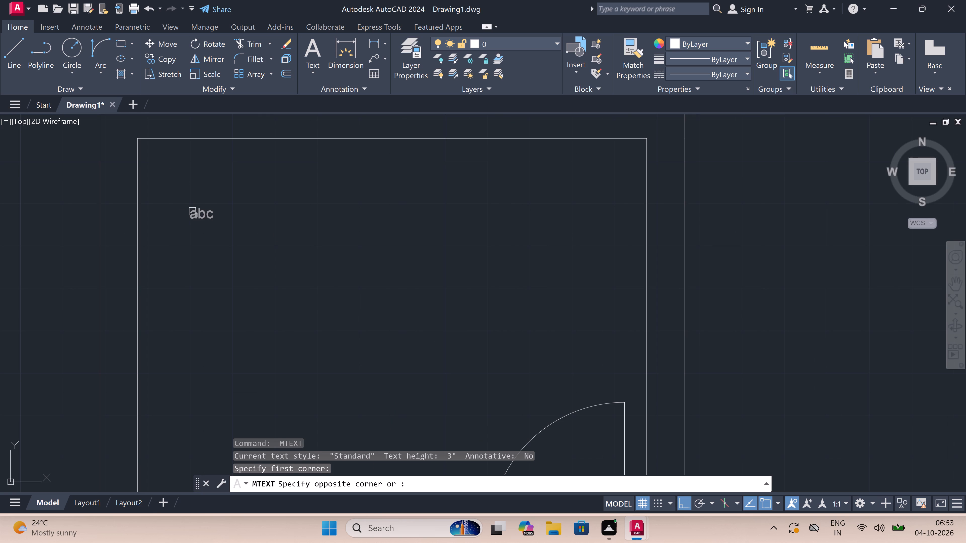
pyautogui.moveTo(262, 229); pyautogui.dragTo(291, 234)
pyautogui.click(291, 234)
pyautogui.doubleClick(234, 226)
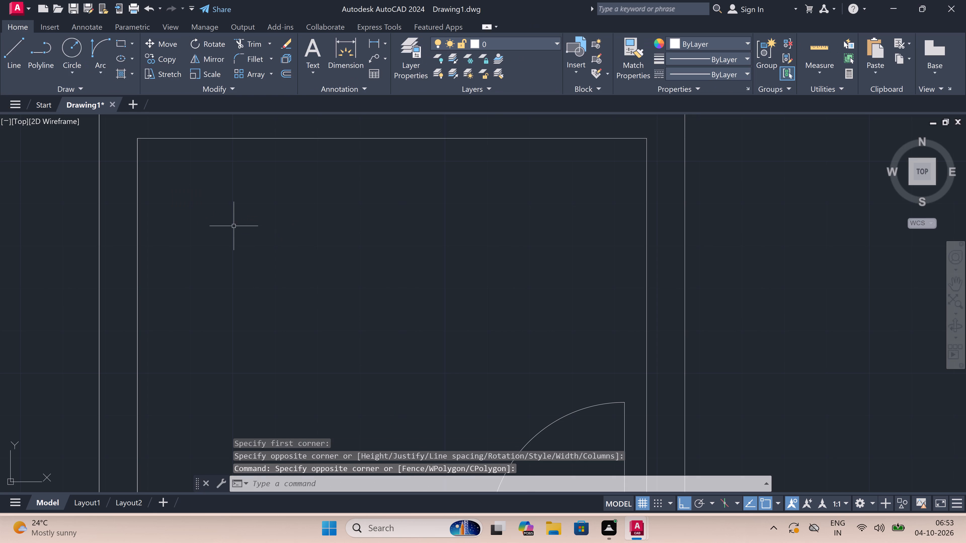
# Start a multiline text box in the northern part of the room directly south of KITCHEN, spanning about seven-tenths of its width.
pyautogui.press('space')
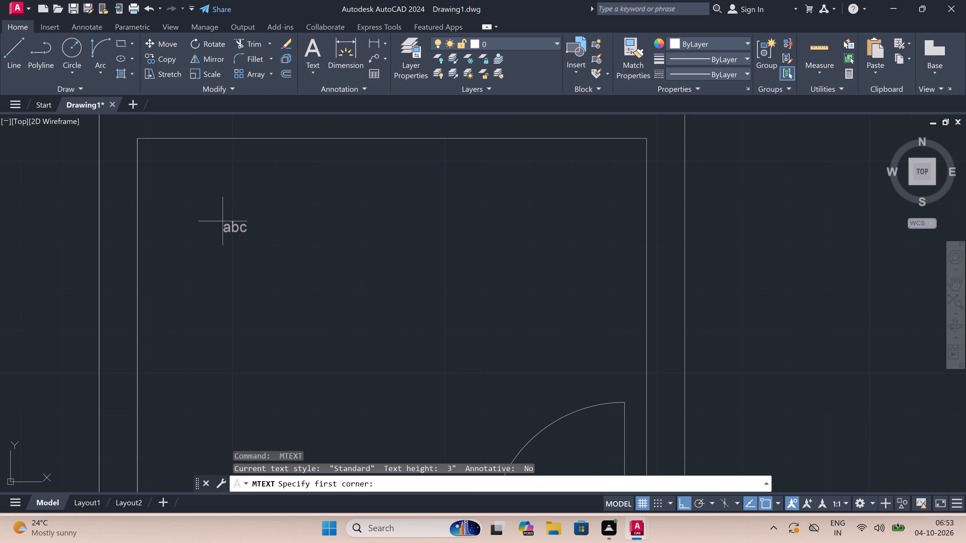
pyautogui.moveTo(229, 224); pyautogui.dragTo(271, 237)
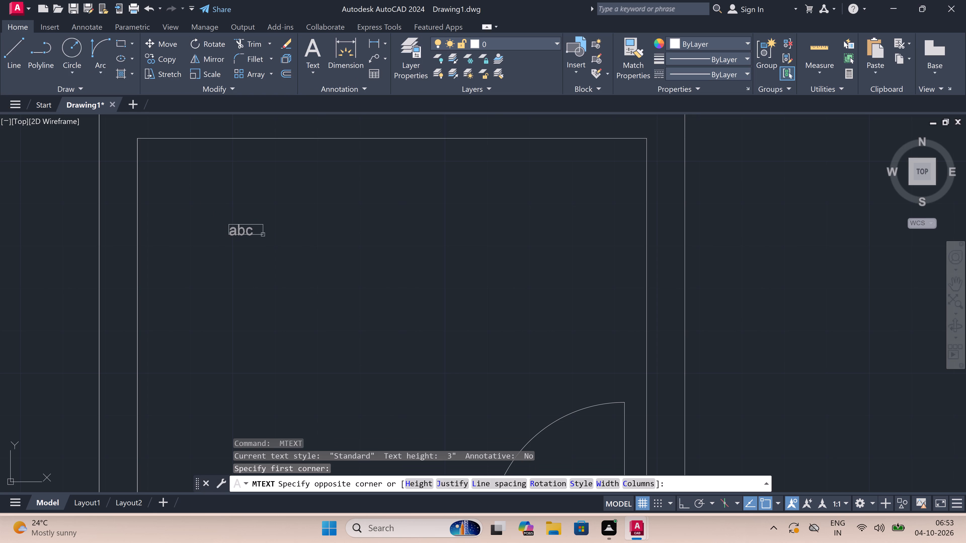
pyautogui.moveTo(271, 237); pyautogui.dragTo(363, 258)
pyautogui.moveTo(363, 258); pyautogui.dragTo(577, 253)
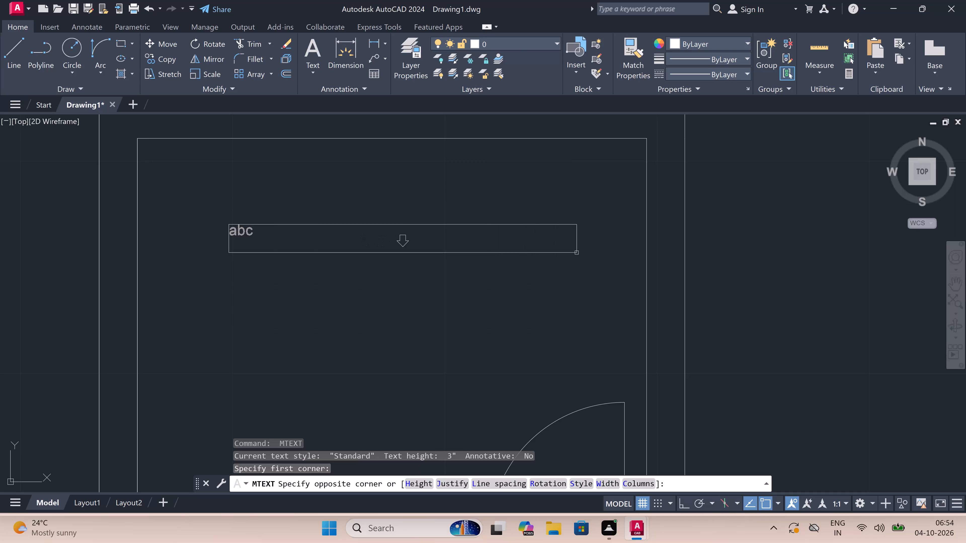
pyautogui.moveTo(577, 253); pyautogui.dragTo(594, 251)
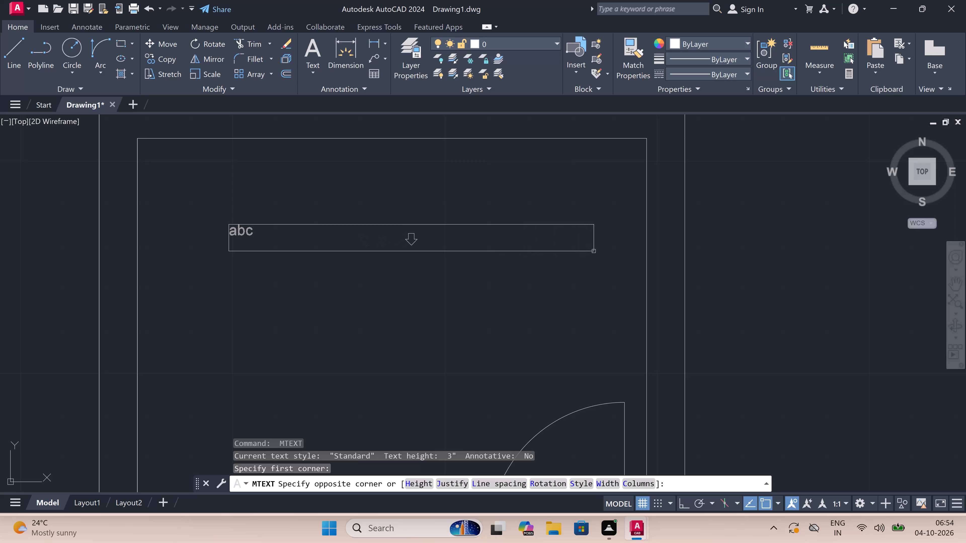
pyautogui.doubleClick(594, 251)
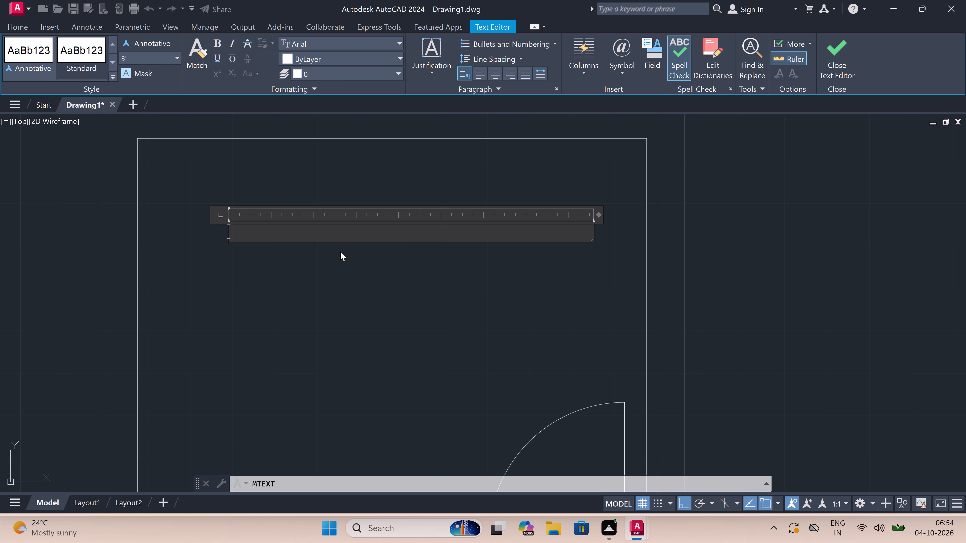
# Examine the floor plan around the room south of KITCHEN to see how it relates to the neighbouring rooms.
pyautogui.scroll(-2, 340, 252)
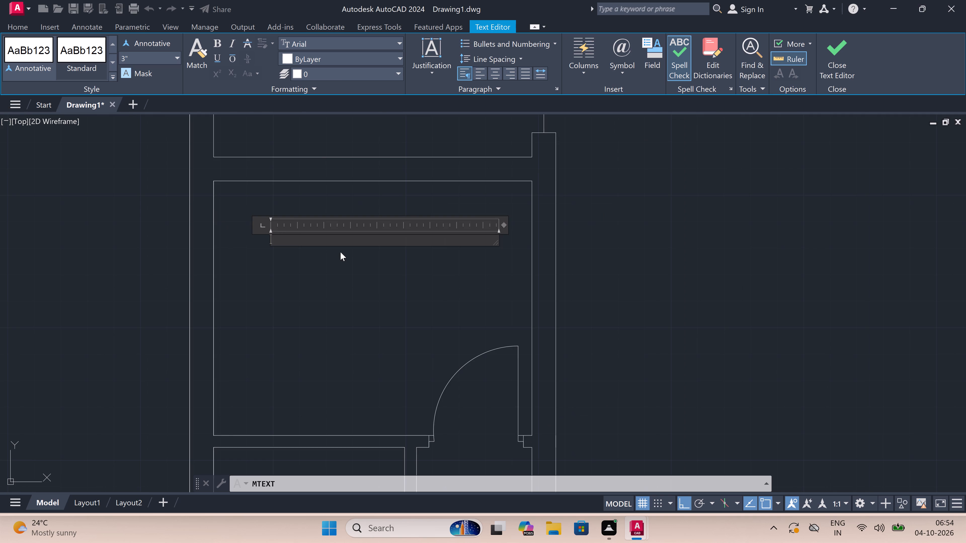
pyautogui.scroll(-3, 340, 252)
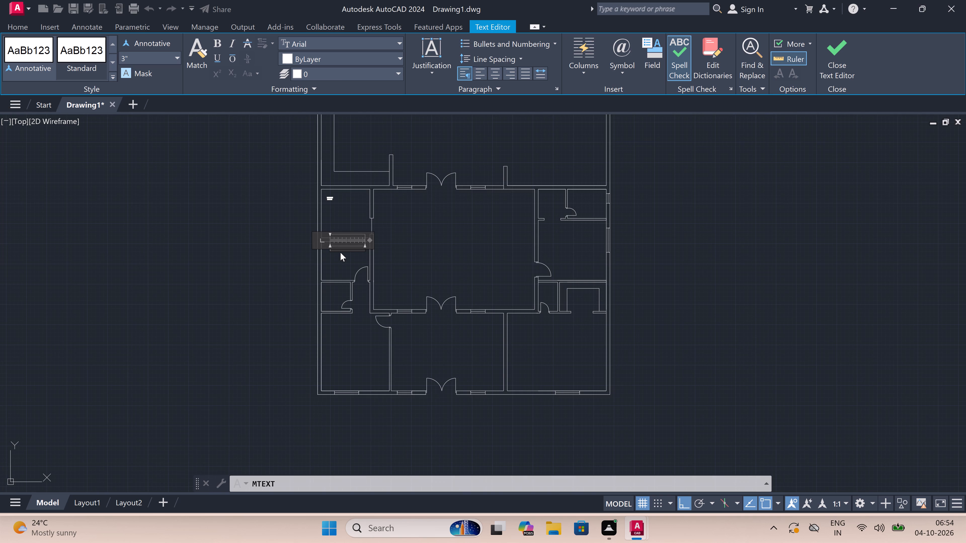
pyautogui.scroll(2, 340, 252)
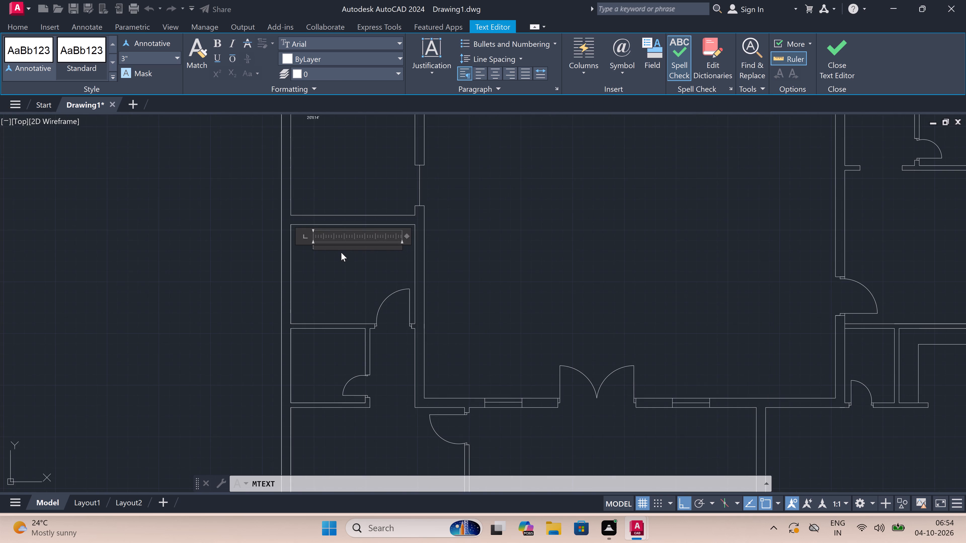
pyautogui.scroll(3, 341, 252)
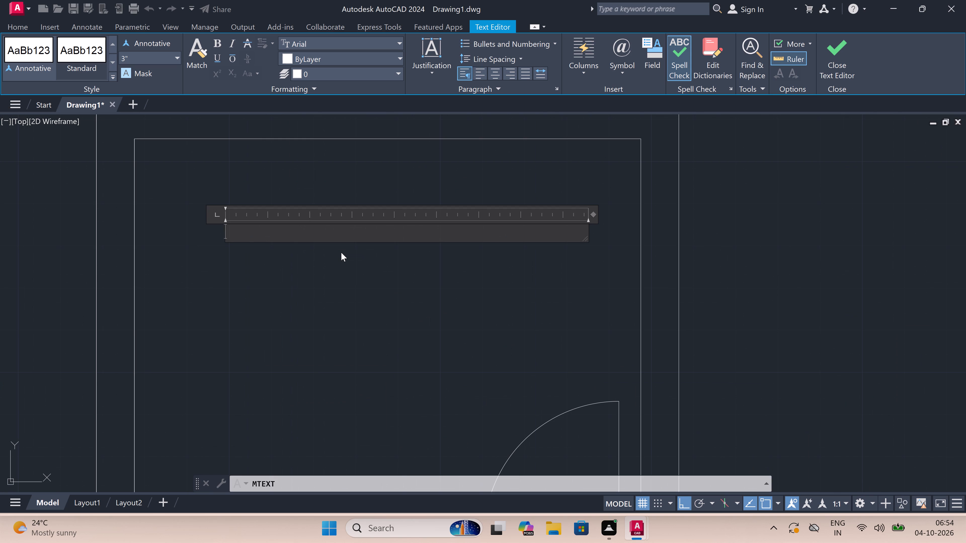
pyautogui.scroll(-4, 341, 252)
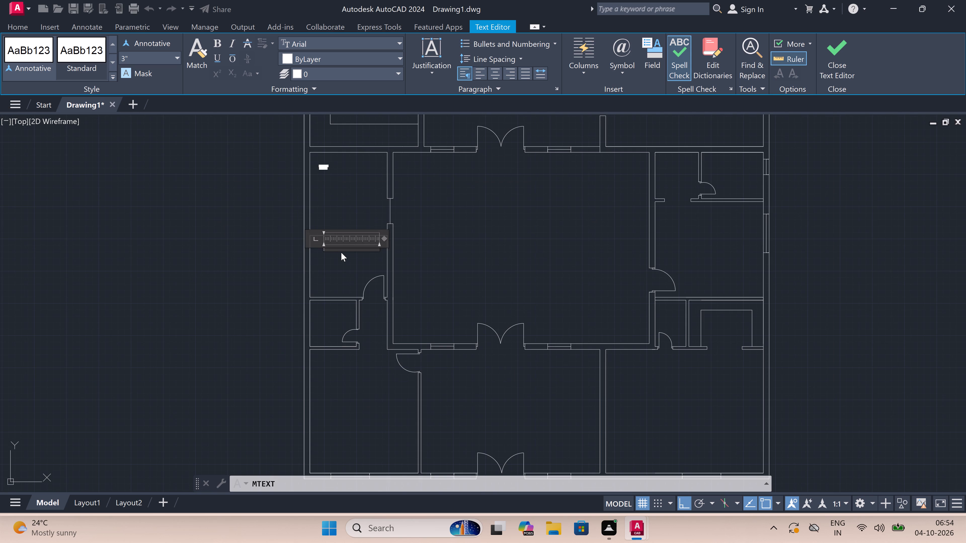
pyautogui.scroll(-2, 341, 252)
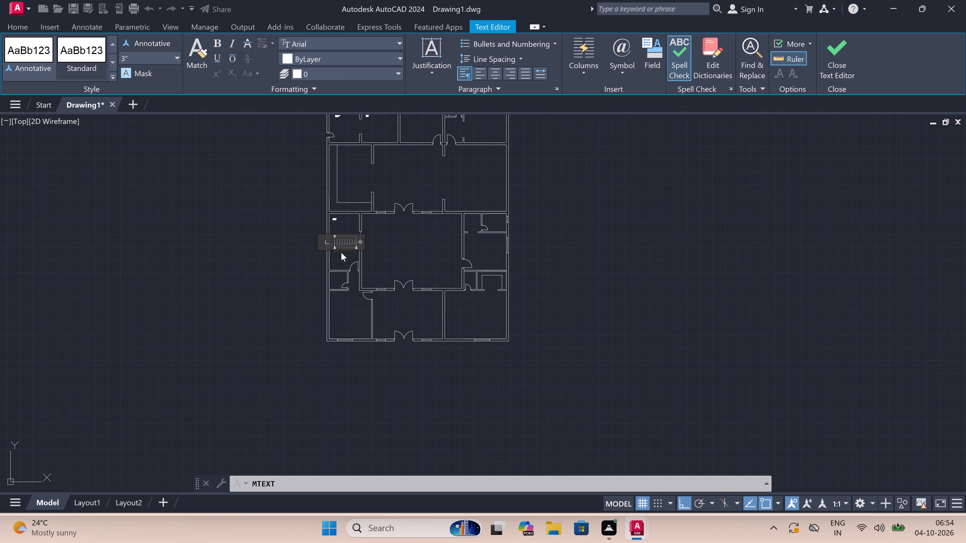
pyautogui.scroll(4, 341, 253)
pyautogui.scroll(-1, 341, 253)
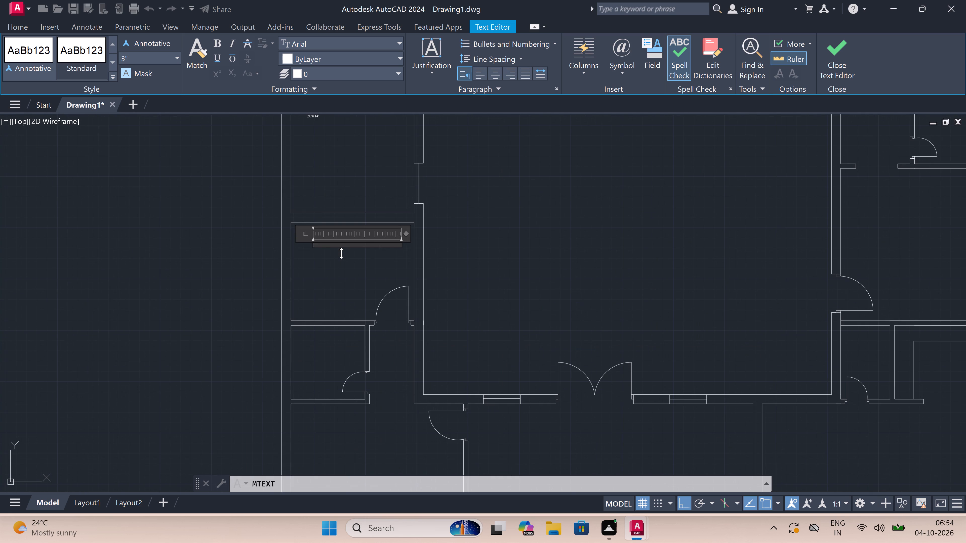
pyautogui.scroll(2, 341, 253)
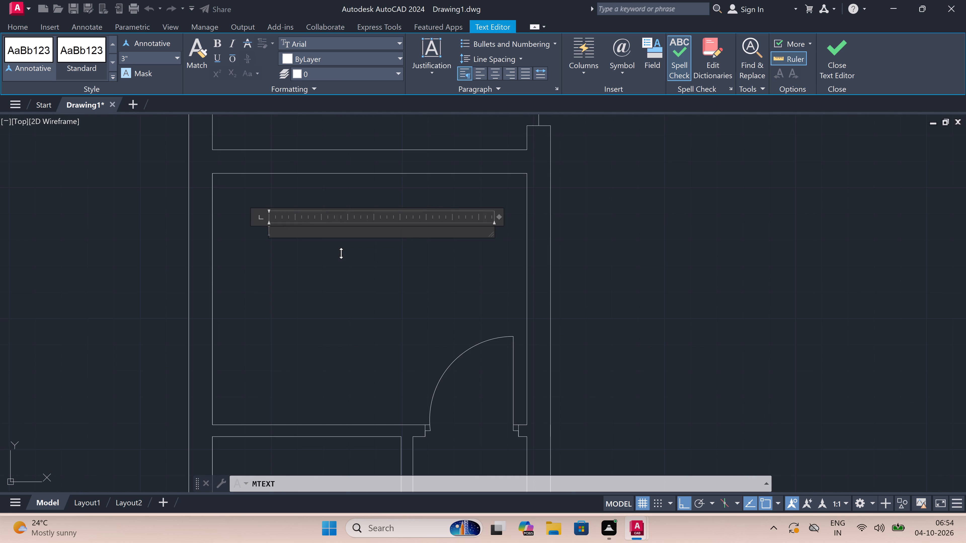
pyautogui.scroll(1, 341, 253)
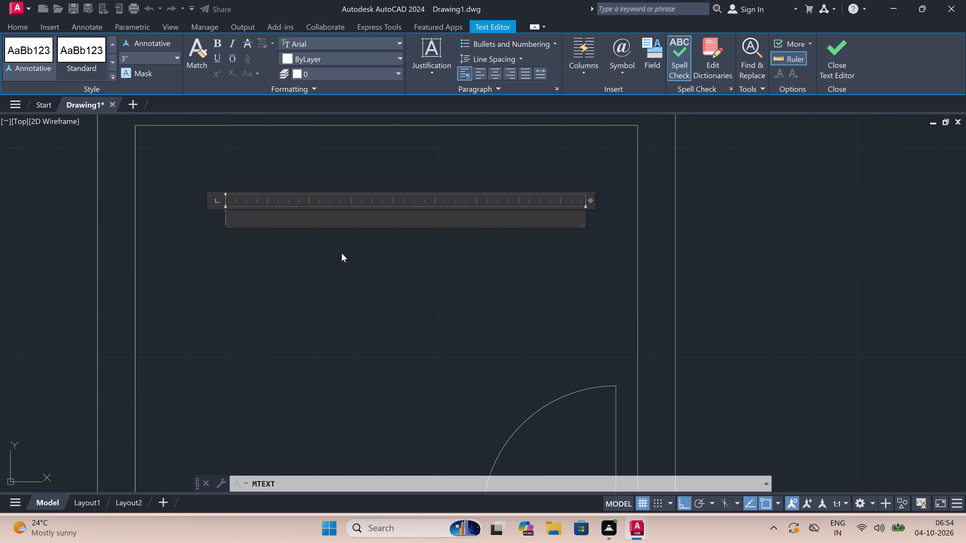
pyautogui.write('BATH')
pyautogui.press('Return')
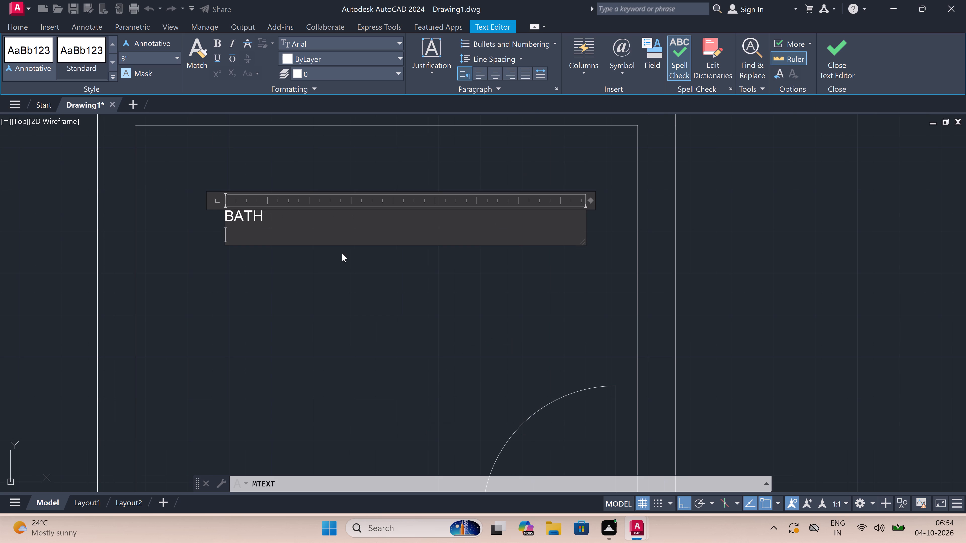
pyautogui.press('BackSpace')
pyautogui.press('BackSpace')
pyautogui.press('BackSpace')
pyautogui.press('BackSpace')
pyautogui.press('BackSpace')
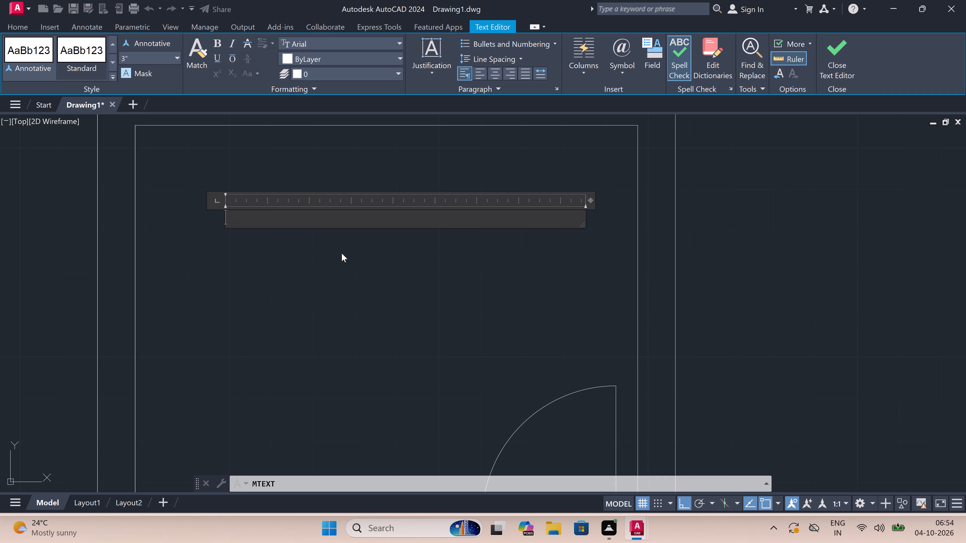
# Enter READING ROOM in capitals with 10'X8' on a second line, and finish the label.
pyautogui.write('RE')
pyautogui.write('ADING')
pyautogui.press('space')
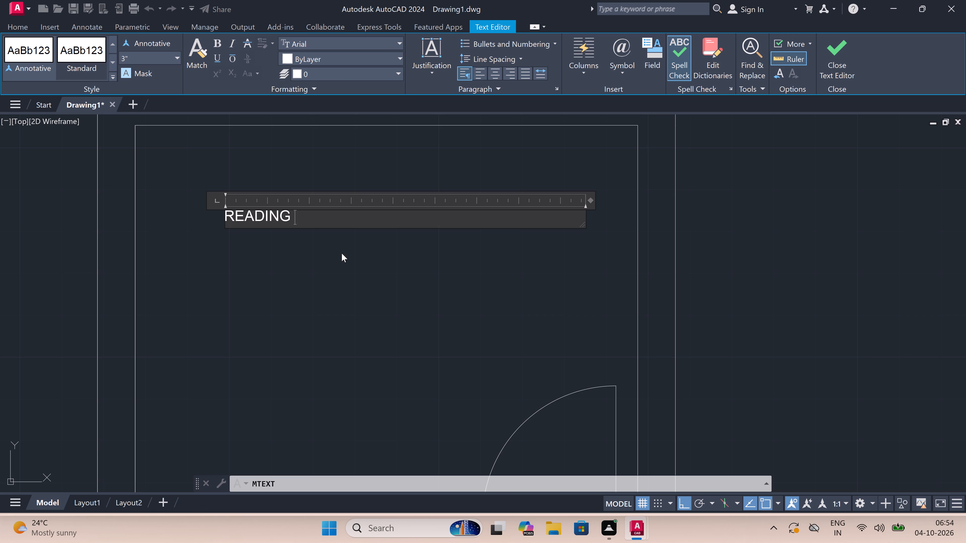
pyautogui.write('ROOM')
pyautogui.press('Return')
pyautogui.write('10')
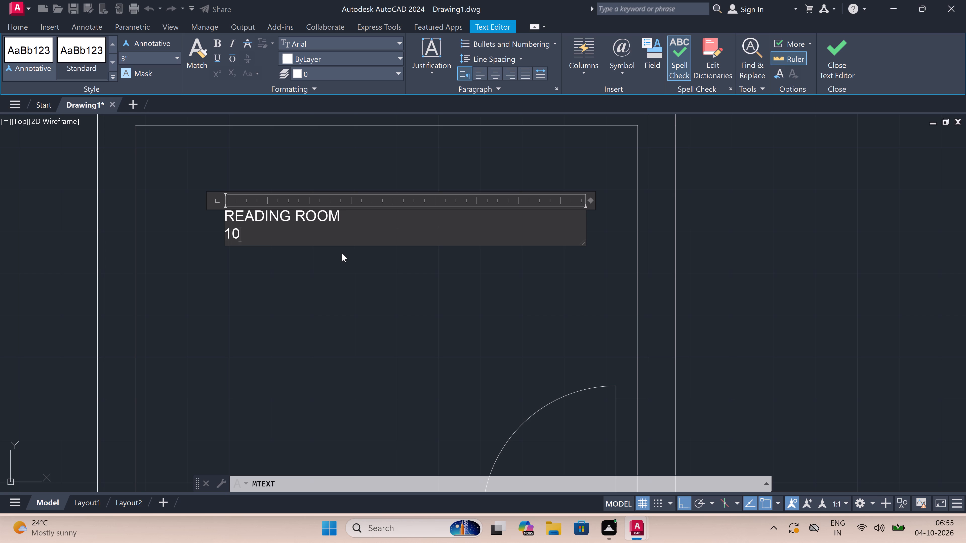
pyautogui.write("'X")
pyautogui.press('8')
pyautogui.press("'")
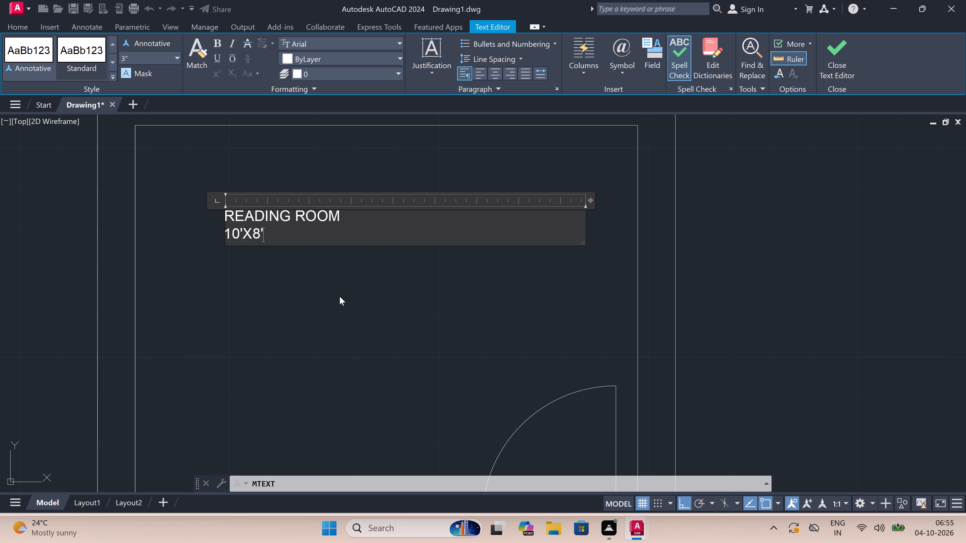
pyautogui.click(340, 296)
# Replace both lines of the KITCHEN label in the room north of READING ROOM with WELL in capitals, and finish the edit.
pyautogui.scroll(-2, 340, 296)
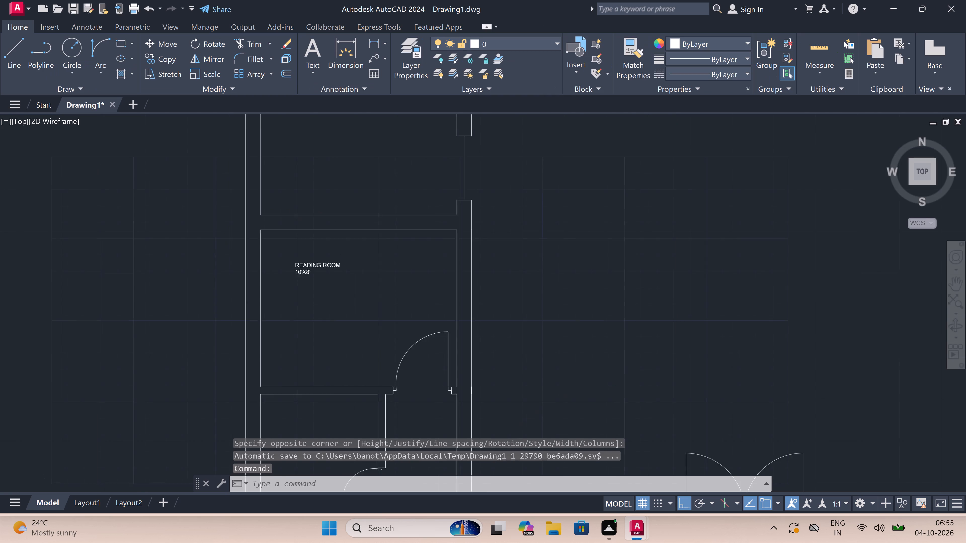
pyautogui.scroll(-2, 340, 296)
pyautogui.scroll(-2, 342, 269)
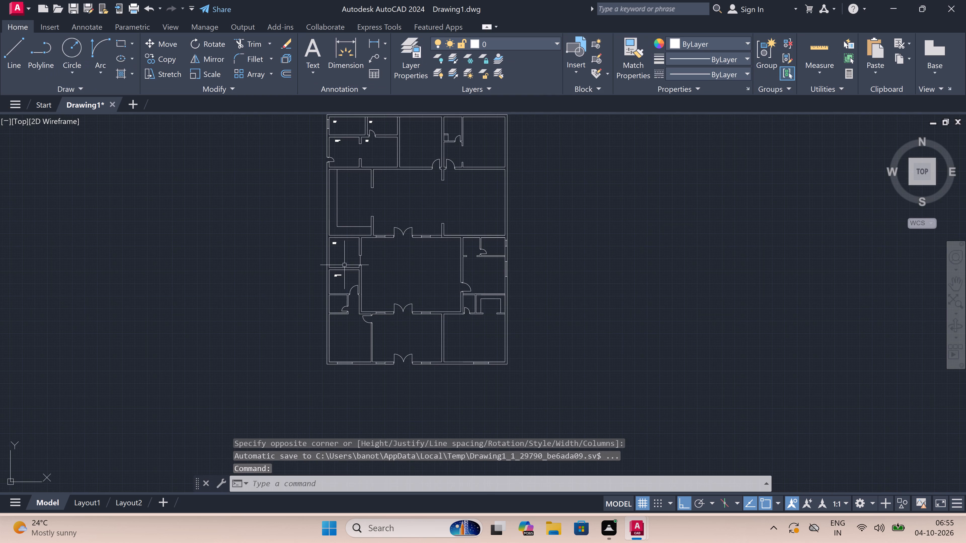
pyautogui.scroll(6, 349, 240)
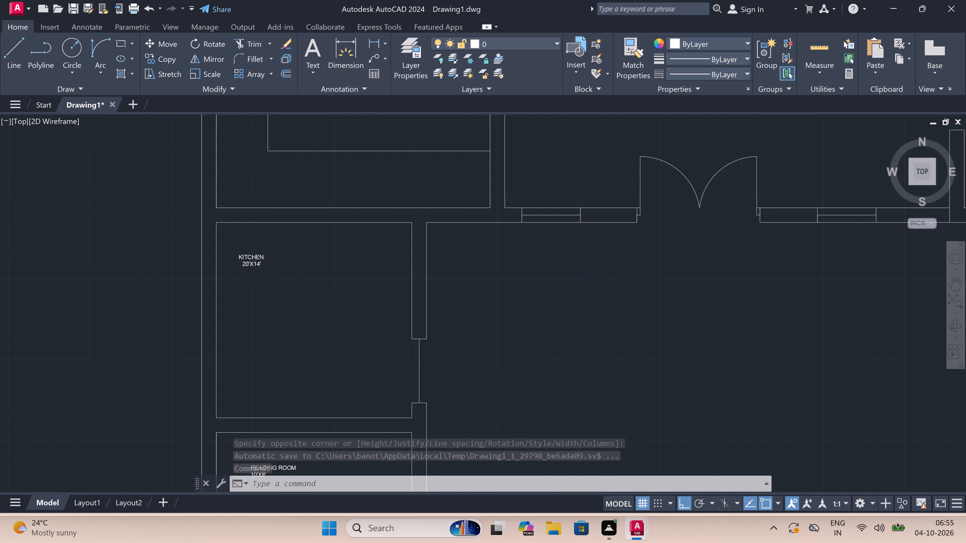
pyautogui.doubleClick(91, 279)
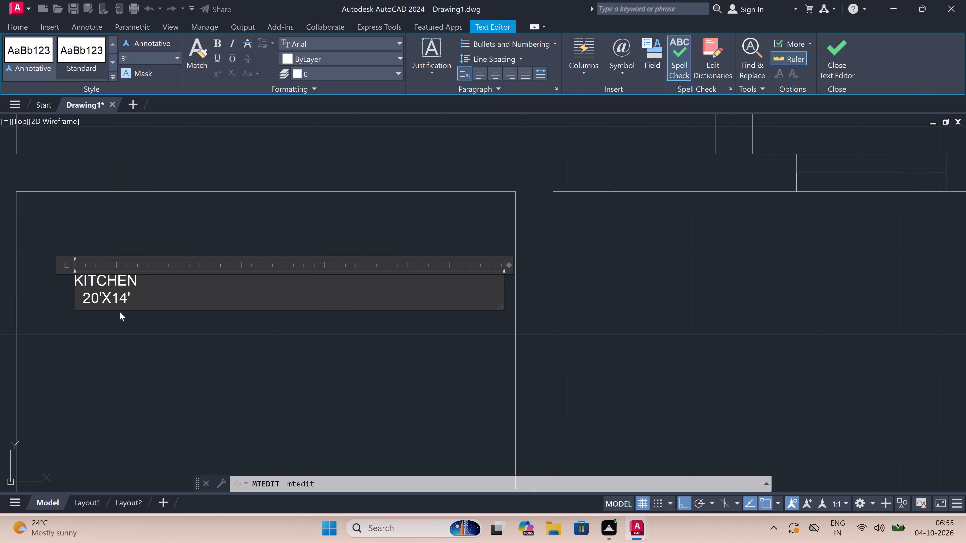
pyautogui.doubleClick(131, 305)
pyautogui.press('BackSpace')
pyautogui.press('BackSpace')
pyautogui.press('BackSpace')
pyautogui.press('BackSpace')
pyautogui.press('BackSpace')
pyautogui.press('BackSpace')
pyautogui.press('BackSpace')
pyautogui.press('BackSpace')
pyautogui.press('BackSpace')
pyautogui.press('BackSpace')
pyautogui.press('BackSpace')
pyautogui.press('BackSpace')
pyautogui.press('BackSpace')
pyautogui.press('BackSpace')
pyautogui.press('BackSpace')
pyautogui.press('BackSpace')
pyautogui.press('BackSpace')
pyautogui.press('BackSpace')
pyautogui.press('BackSpace')
pyautogui.press('BackSpace')
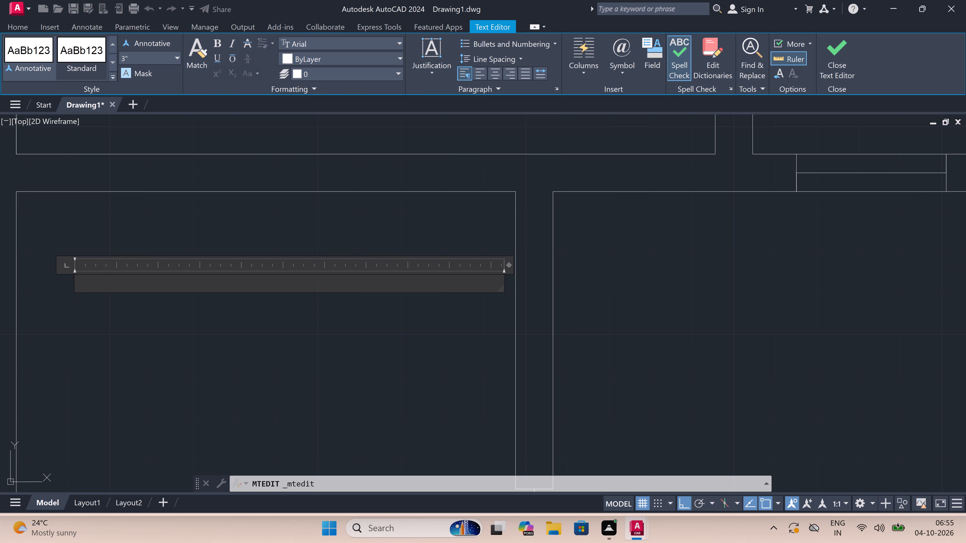
pyautogui.write('WE')
pyautogui.write('LL')
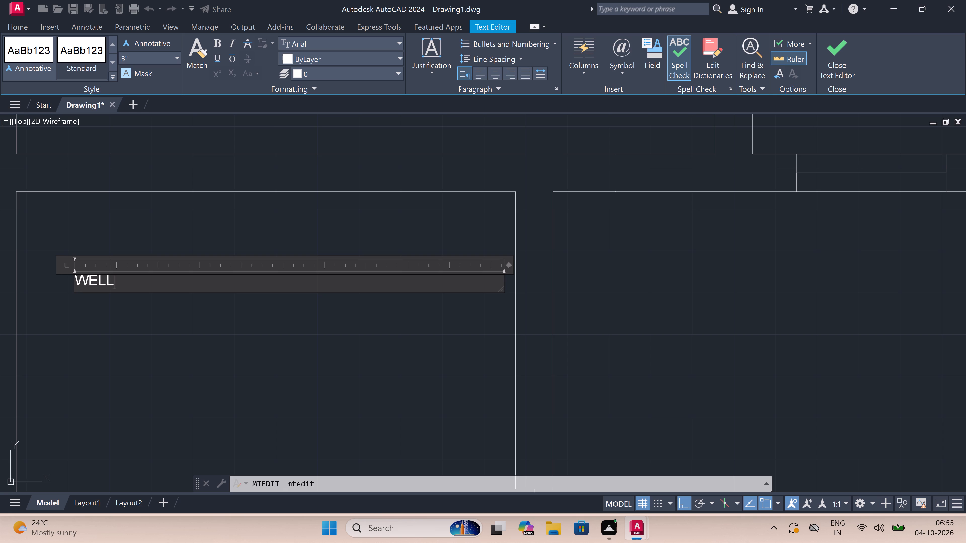
pyautogui.doubleClick(131, 304)
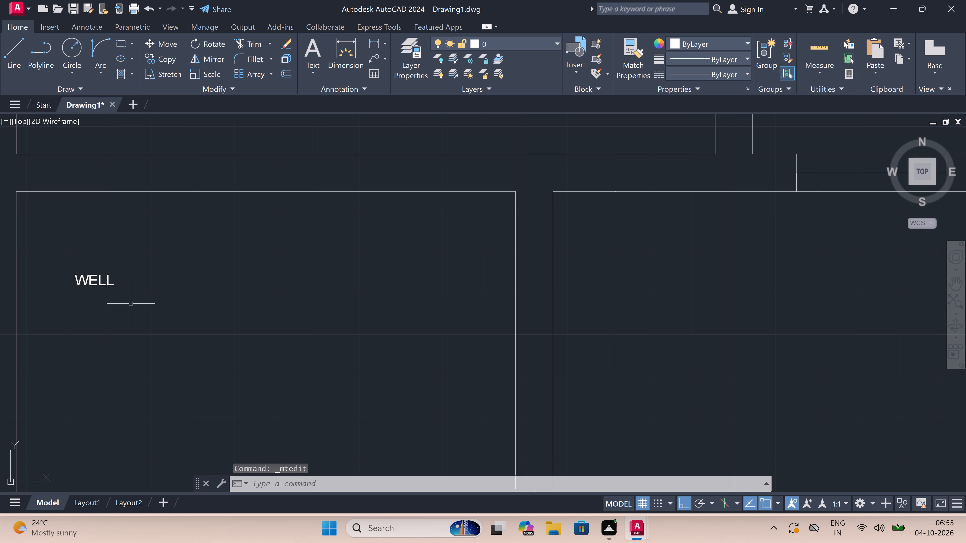
# Examine the floor plan around WELL and the large area north of it to locate the next space to label.
pyautogui.scroll(-4, 105, 176)
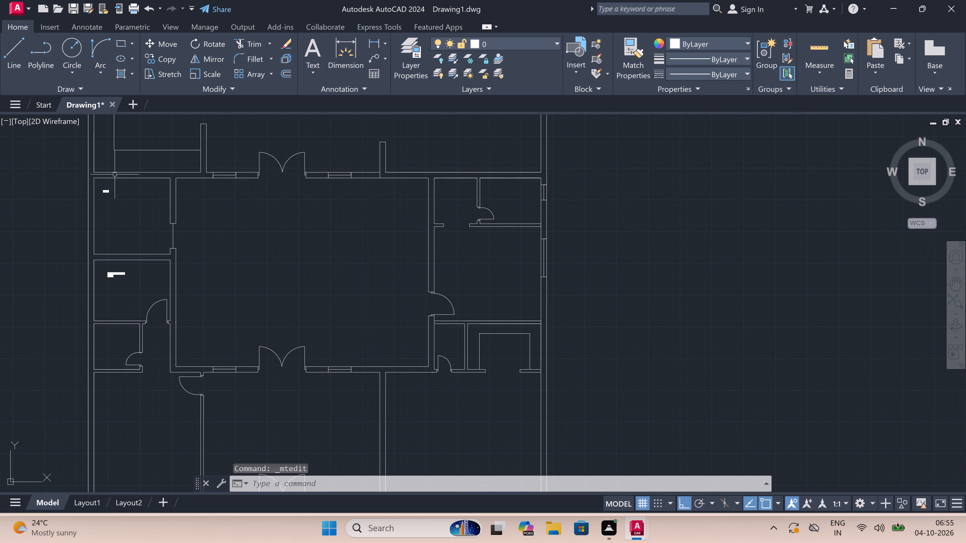
pyautogui.scroll(-4, 116, 173)
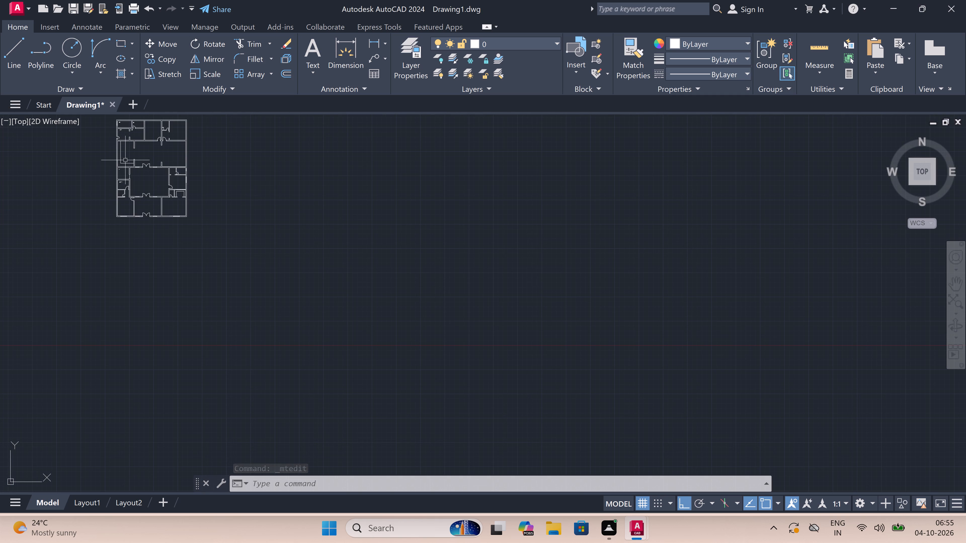
pyautogui.scroll(5, 127, 156)
pyautogui.scroll(-2, 127, 156)
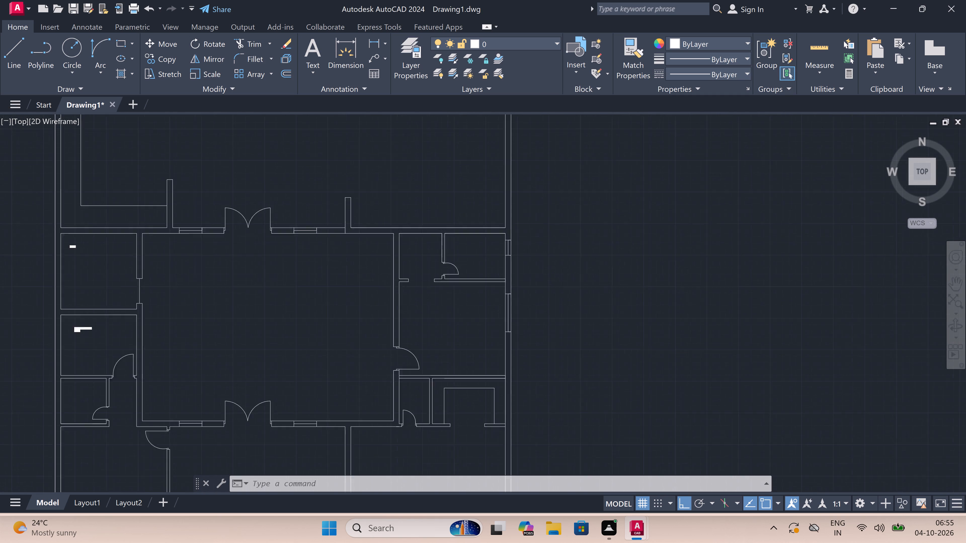
pyautogui.scroll(-2, 127, 156)
pyautogui.scroll(2, 128, 145)
pyautogui.scroll(-1, 128, 144)
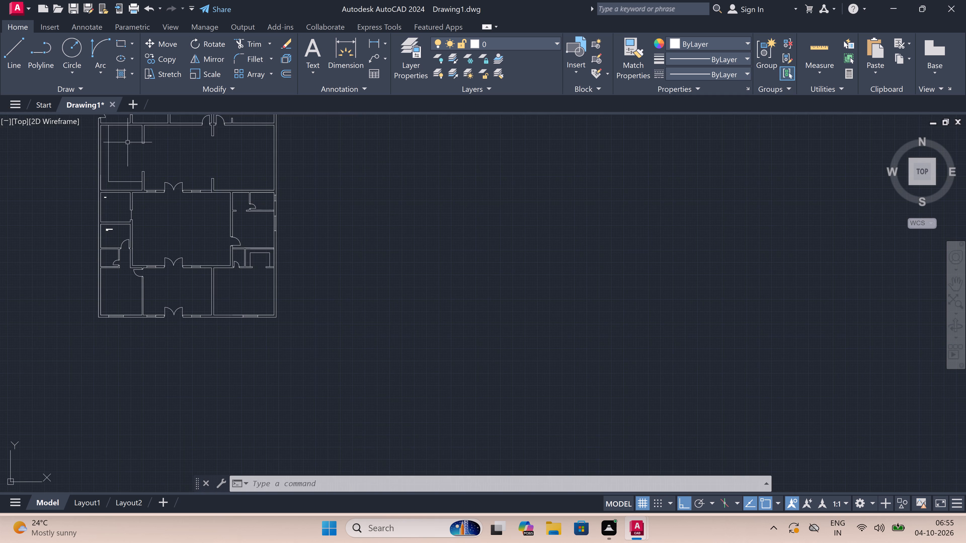
pyautogui.scroll(4, 126, 138)
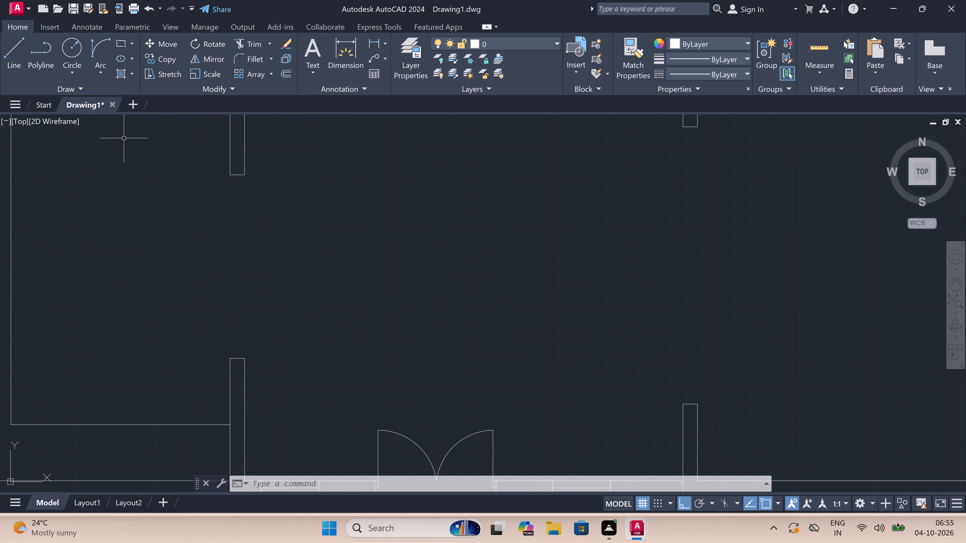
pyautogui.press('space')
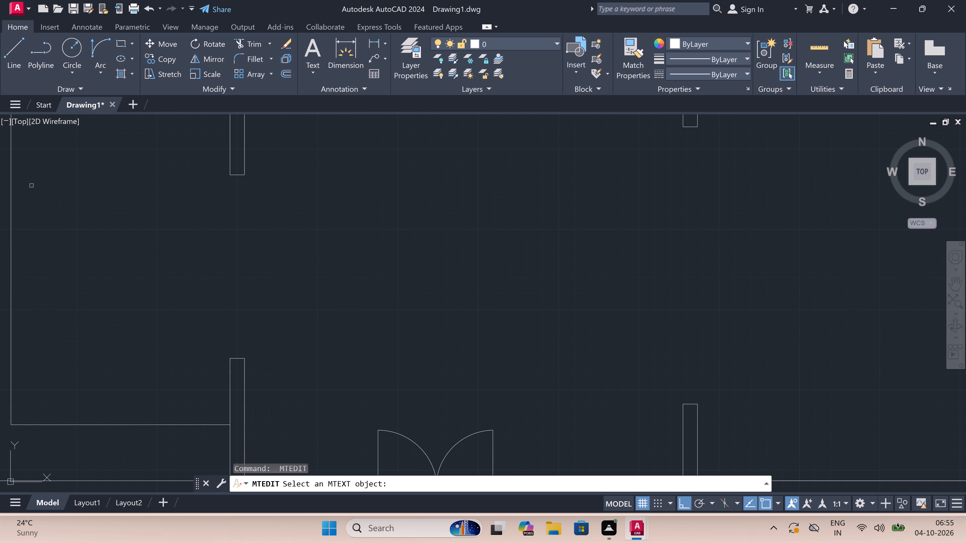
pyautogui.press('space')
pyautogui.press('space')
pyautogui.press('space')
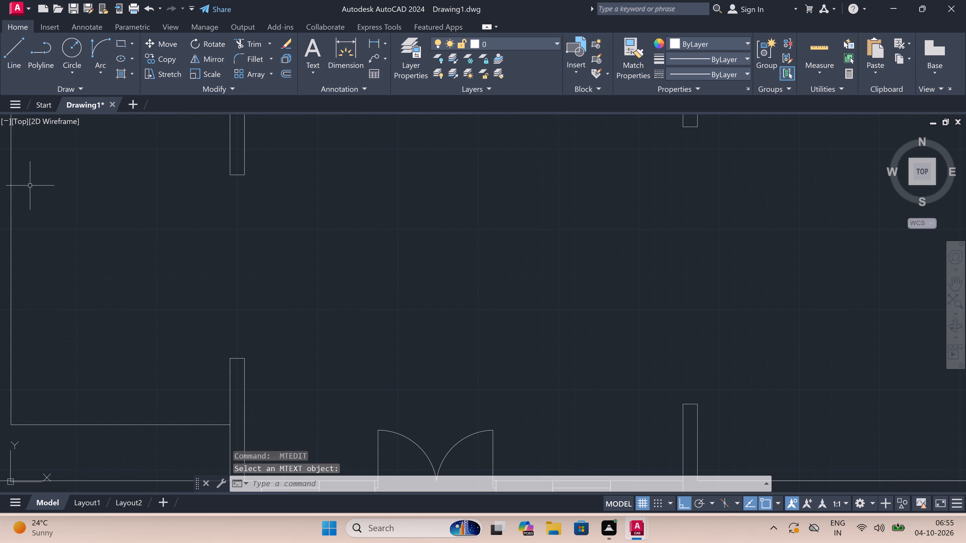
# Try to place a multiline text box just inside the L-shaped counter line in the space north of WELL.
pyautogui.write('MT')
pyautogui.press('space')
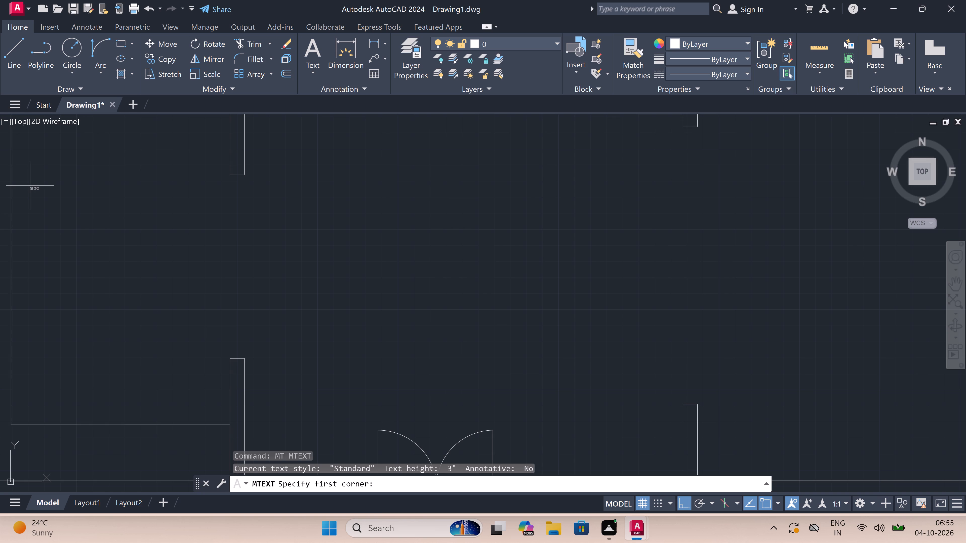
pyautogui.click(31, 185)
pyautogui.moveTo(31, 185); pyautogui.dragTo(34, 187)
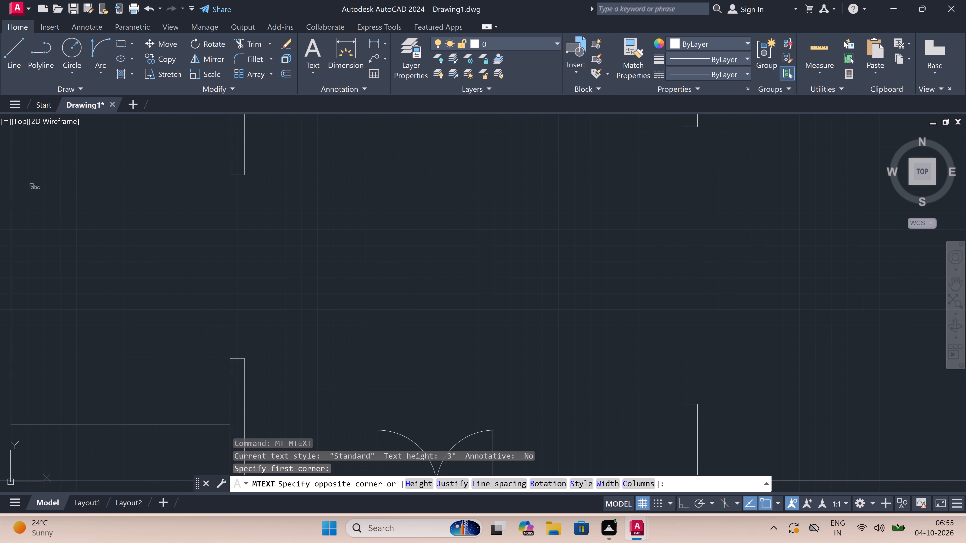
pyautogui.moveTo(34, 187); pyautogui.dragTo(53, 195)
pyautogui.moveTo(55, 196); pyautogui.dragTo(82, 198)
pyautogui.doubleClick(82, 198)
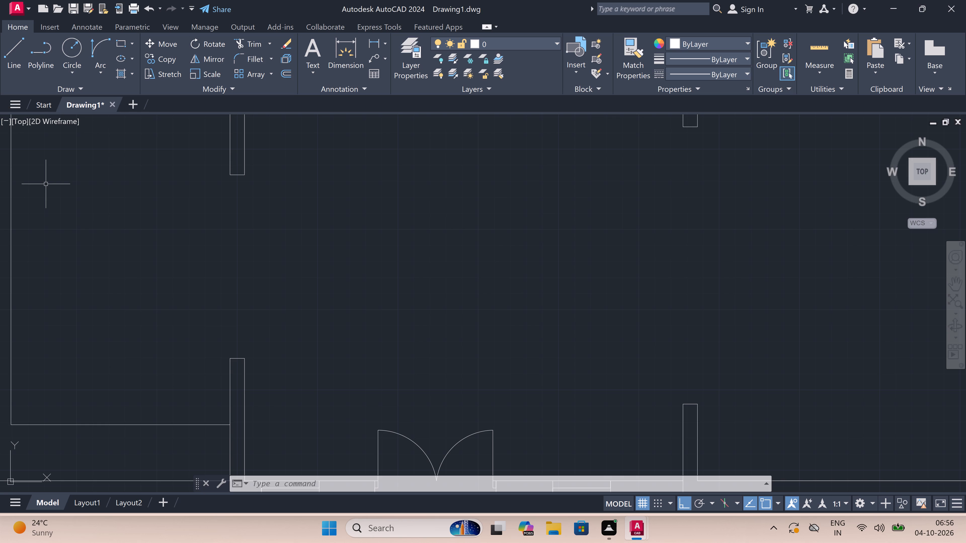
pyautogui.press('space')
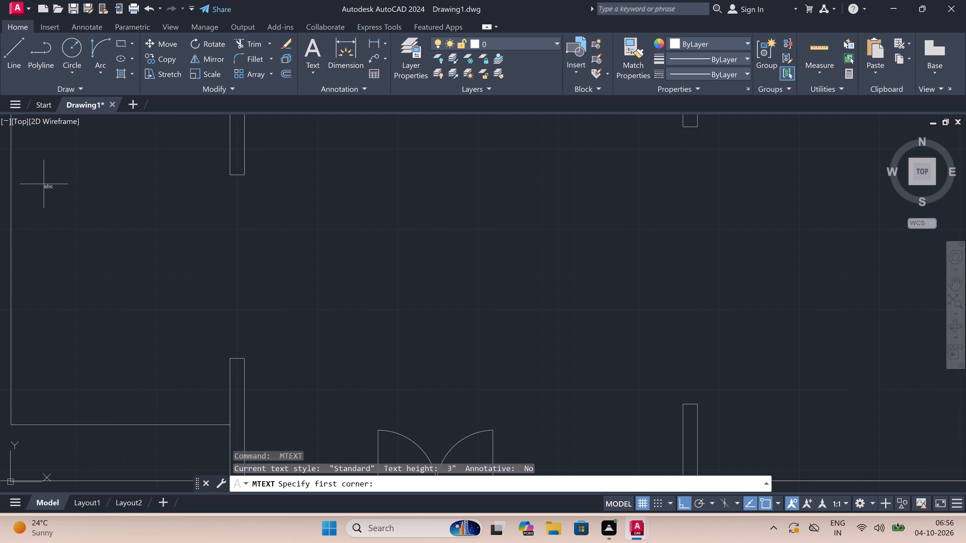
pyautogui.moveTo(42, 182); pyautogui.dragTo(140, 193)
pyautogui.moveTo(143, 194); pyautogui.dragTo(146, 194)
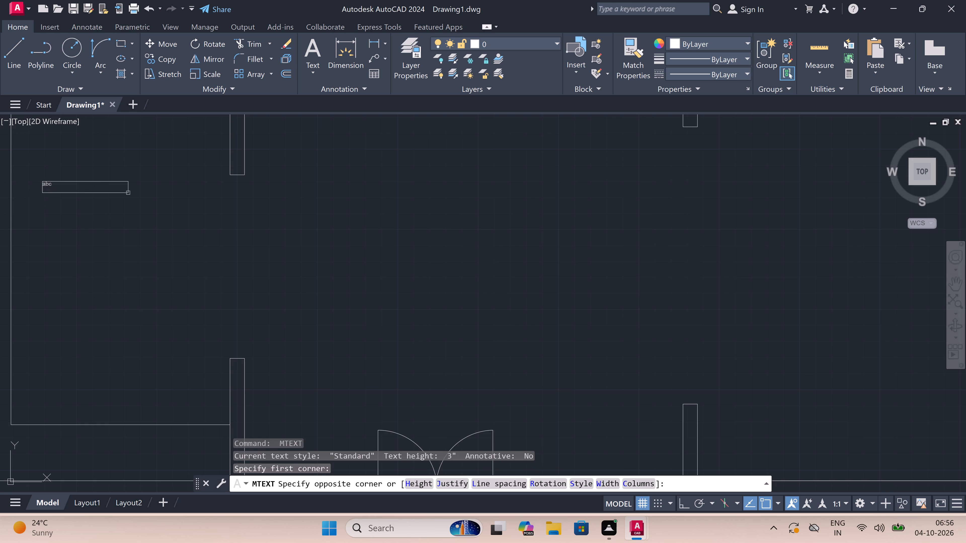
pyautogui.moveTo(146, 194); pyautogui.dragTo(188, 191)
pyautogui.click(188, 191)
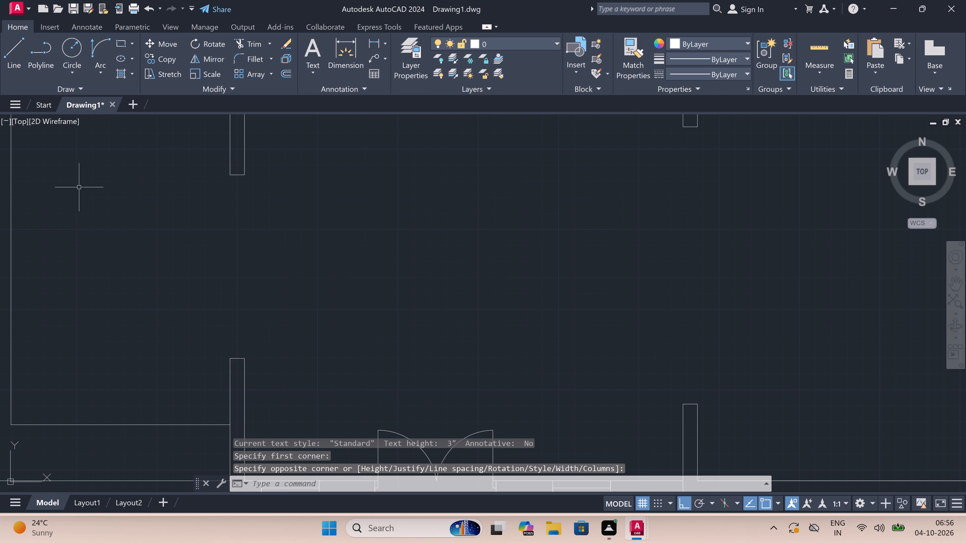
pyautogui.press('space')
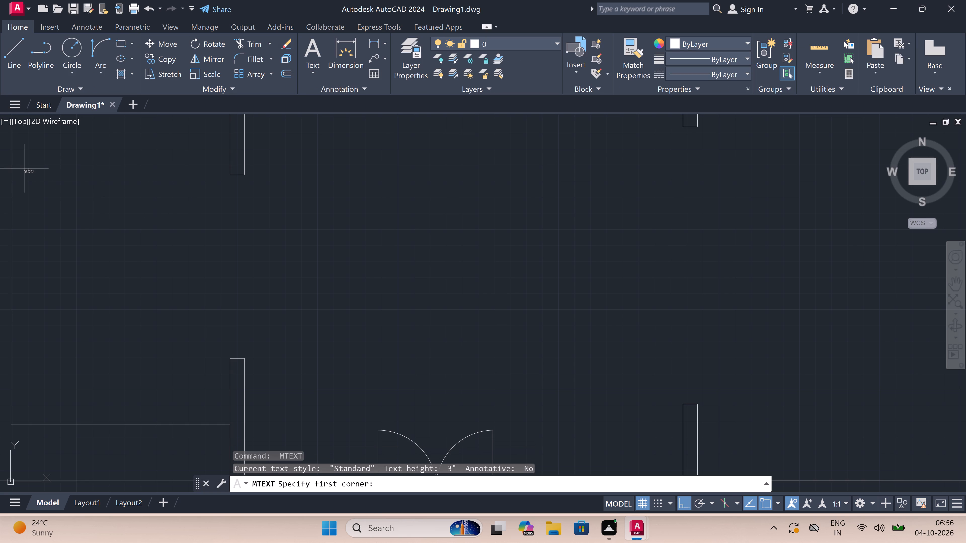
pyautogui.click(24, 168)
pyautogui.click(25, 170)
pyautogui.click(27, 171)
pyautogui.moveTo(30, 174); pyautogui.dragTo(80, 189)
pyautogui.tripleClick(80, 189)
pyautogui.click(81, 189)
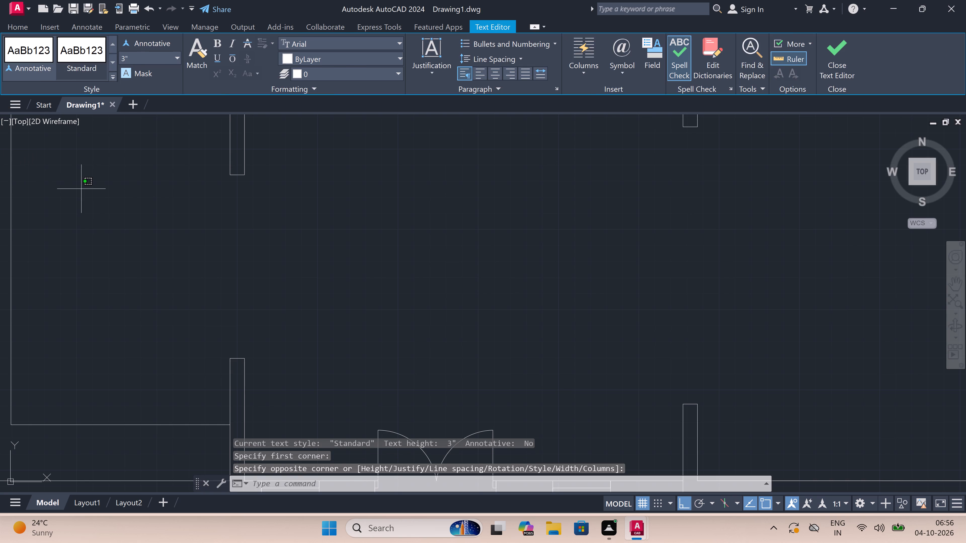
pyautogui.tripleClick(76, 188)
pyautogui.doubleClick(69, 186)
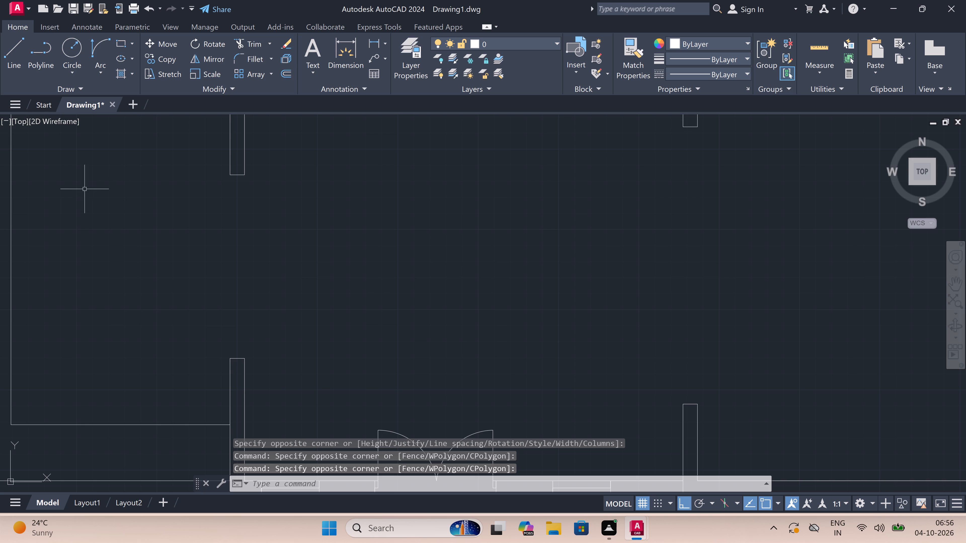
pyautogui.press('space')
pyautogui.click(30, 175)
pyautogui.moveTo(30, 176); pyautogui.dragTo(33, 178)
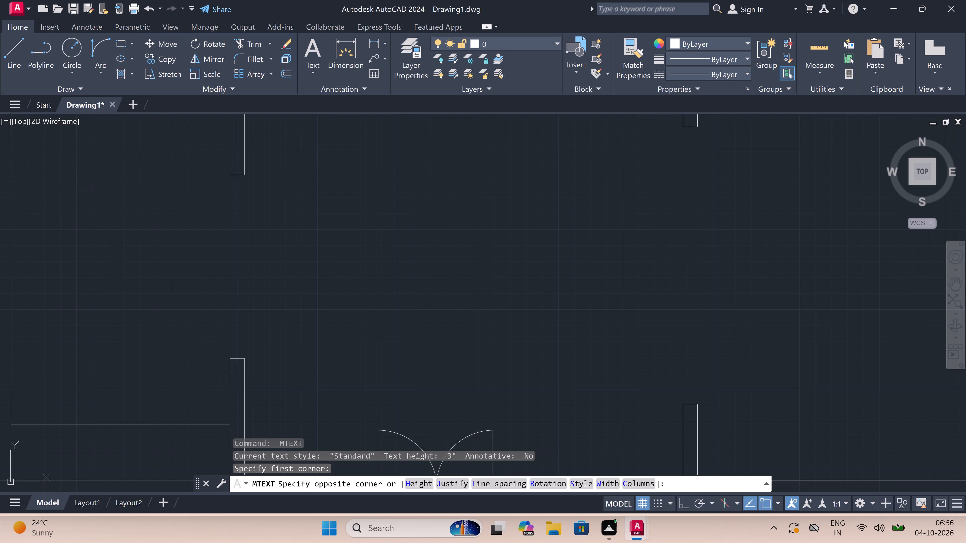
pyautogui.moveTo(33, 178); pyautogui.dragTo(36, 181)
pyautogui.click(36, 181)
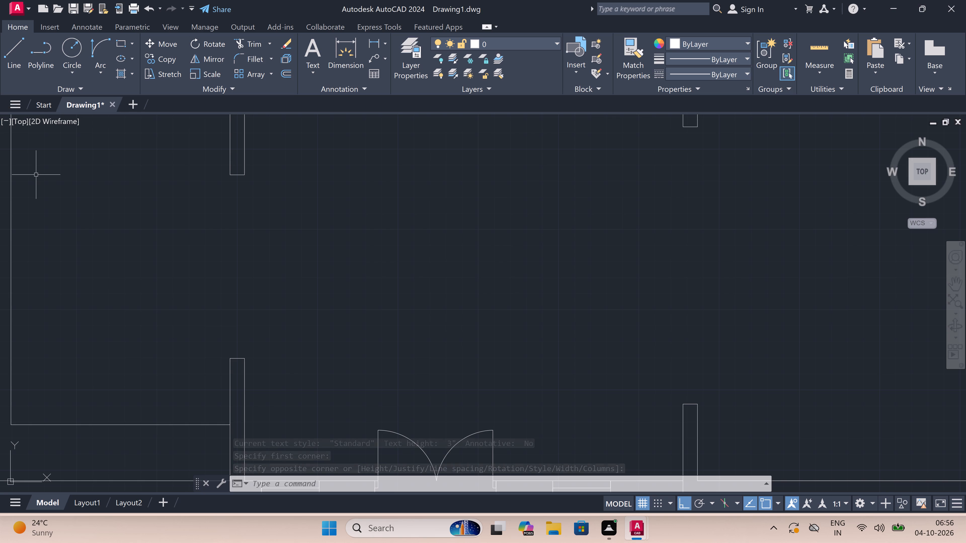
# Start a multiline text box inside the L-shaped counter line north of WELL, spanning about five-sixths of the width to the wall stubs.
pyautogui.press('space')
pyautogui.moveTo(36, 175); pyautogui.dragTo(40, 177)
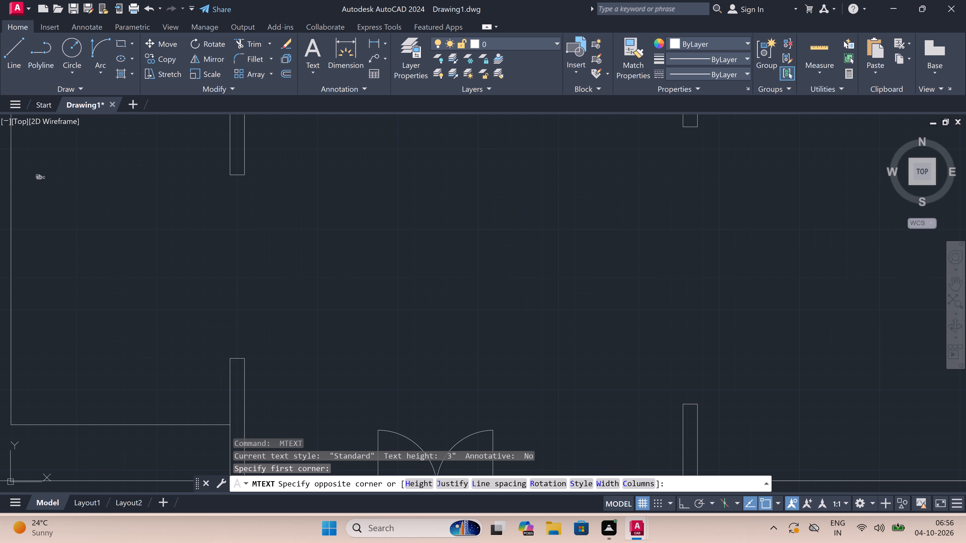
pyautogui.moveTo(40, 177); pyautogui.dragTo(91, 193)
pyautogui.moveTo(91, 193); pyautogui.dragTo(189, 182)
pyautogui.moveTo(189, 182); pyautogui.dragTo(219, 185)
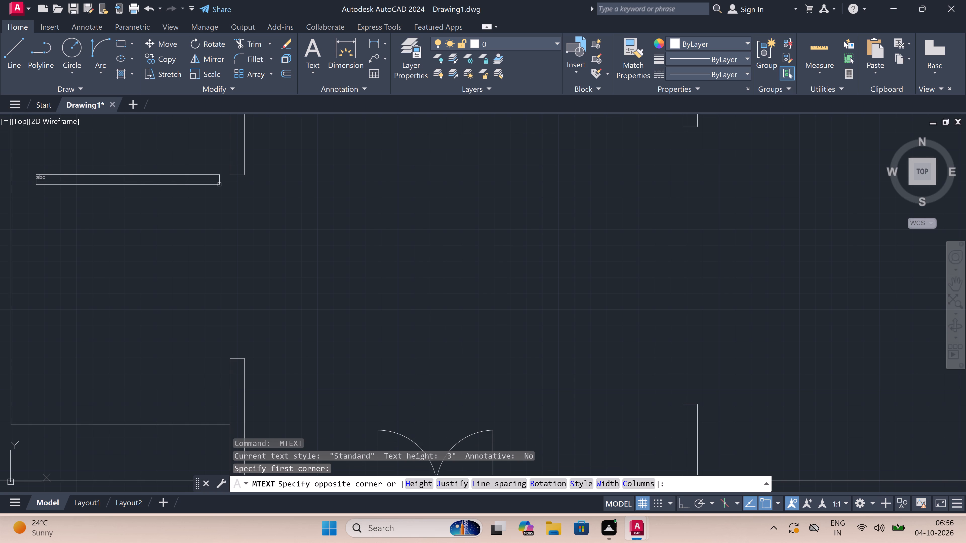
pyautogui.moveTo(219, 185); pyautogui.dragTo(220, 185)
pyautogui.click(220, 185)
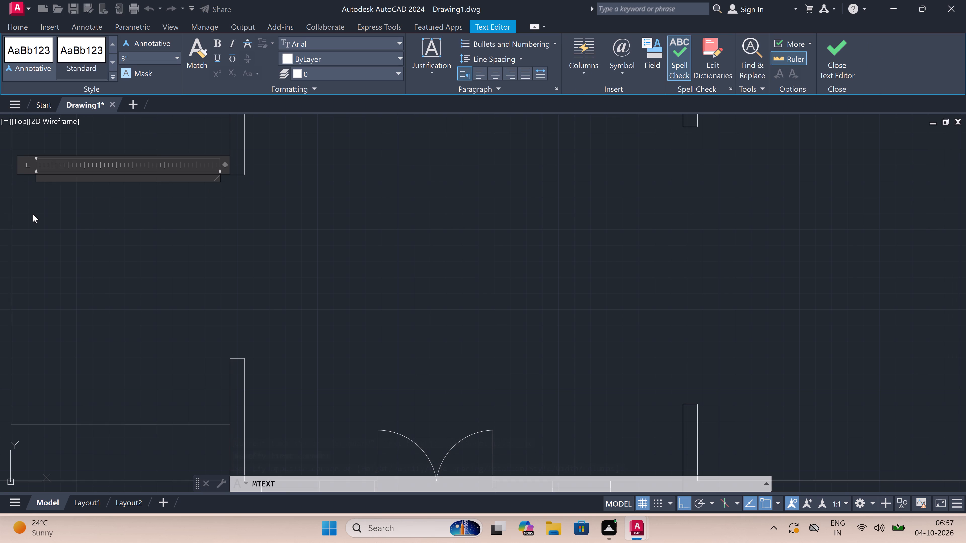
# Enter KITCHEN in capitals with 20'X14' slightly indented on a second line, and finish the label.
pyautogui.write('KITCHE')
pyautogui.press('n')
pyautogui.press('Return')
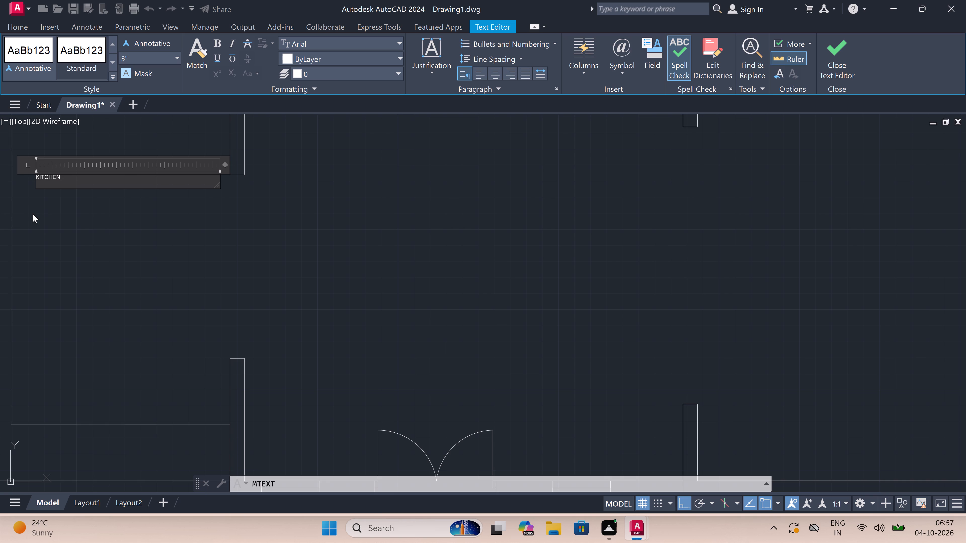
pyautogui.press('space')
pyautogui.press('space')
pyautogui.write('20')
pyautogui.press("'")
pyautogui.press('x')
pyautogui.write('14')
pyautogui.press("'")
pyautogui.doubleClick(44, 220)
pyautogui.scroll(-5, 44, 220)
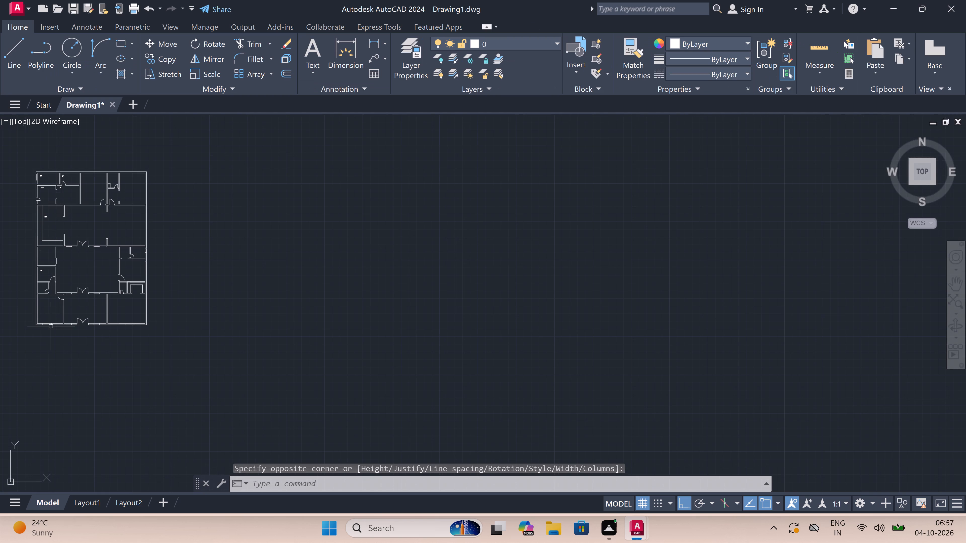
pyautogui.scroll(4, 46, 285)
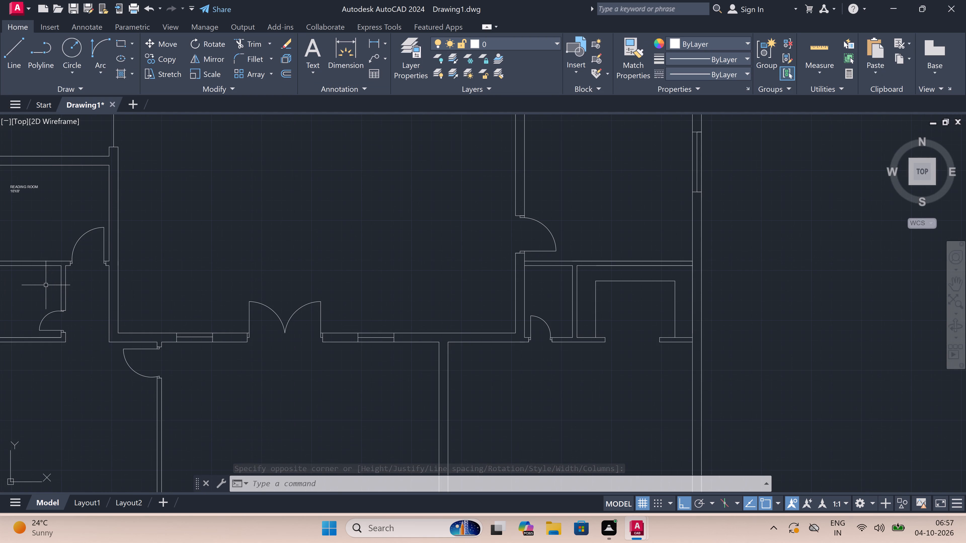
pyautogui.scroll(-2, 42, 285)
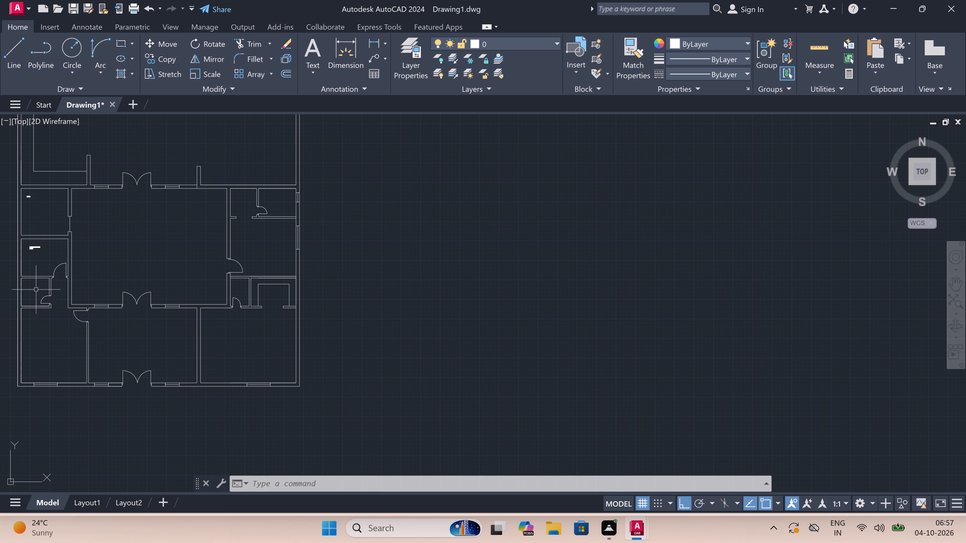
# Start a multiline text box just inside the west wall of the small room south of READING ROOM, extending east into the large central room.
pyautogui.scroll(4, 17, 311)
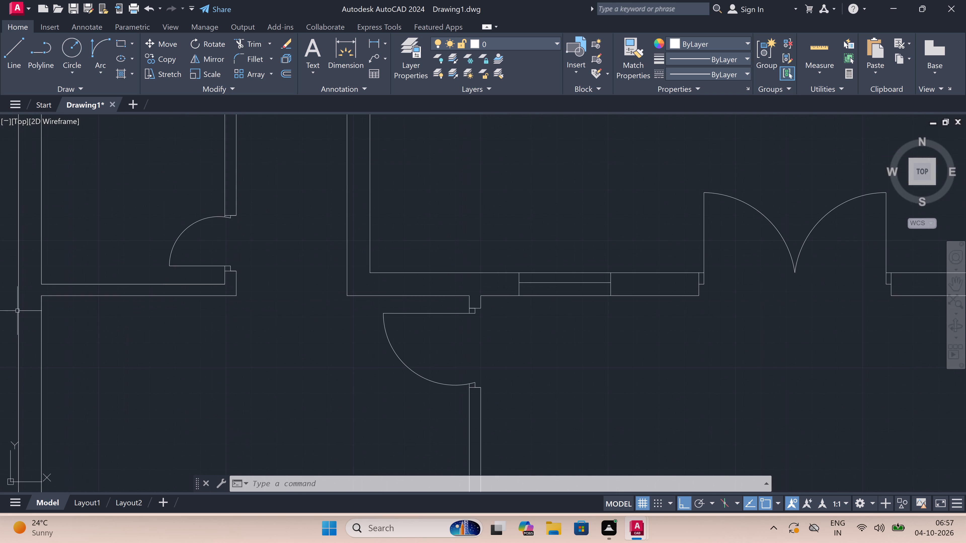
pyautogui.scroll(-1, 54, 180)
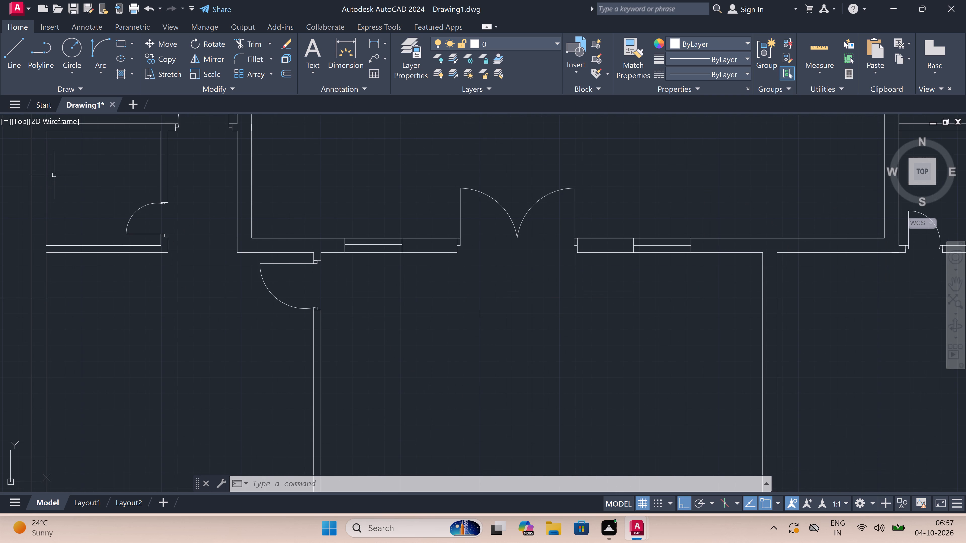
pyautogui.scroll(-2, 54, 163)
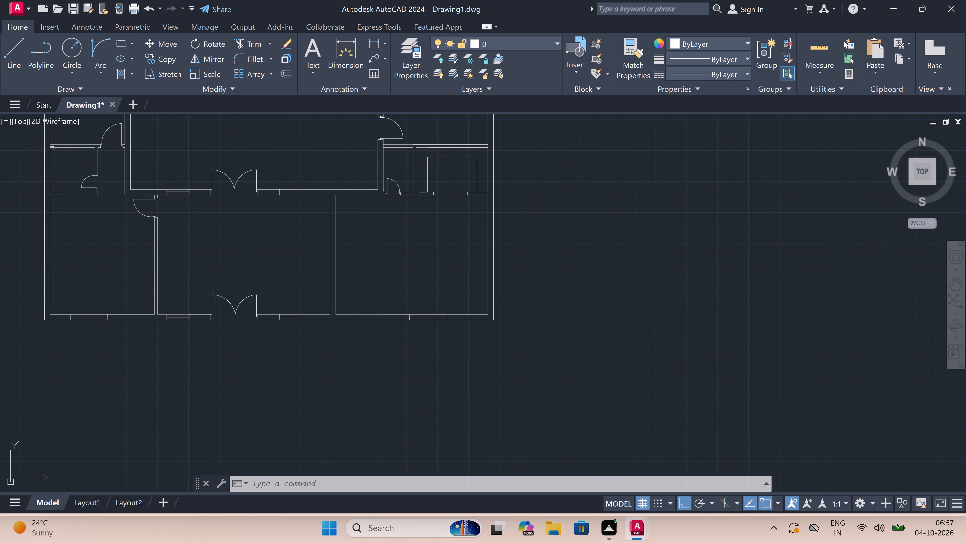
pyautogui.scroll(4, 51, 145)
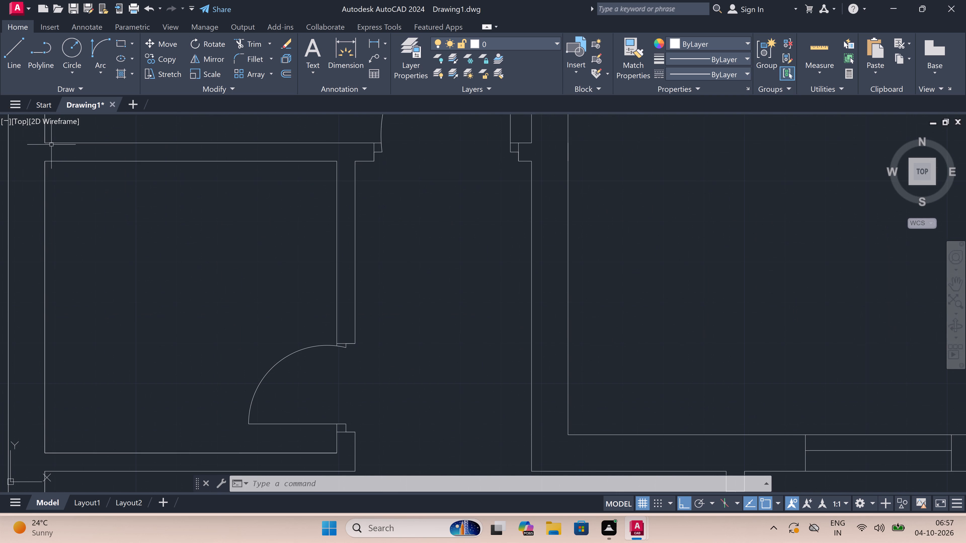
pyautogui.scroll(1, 51, 145)
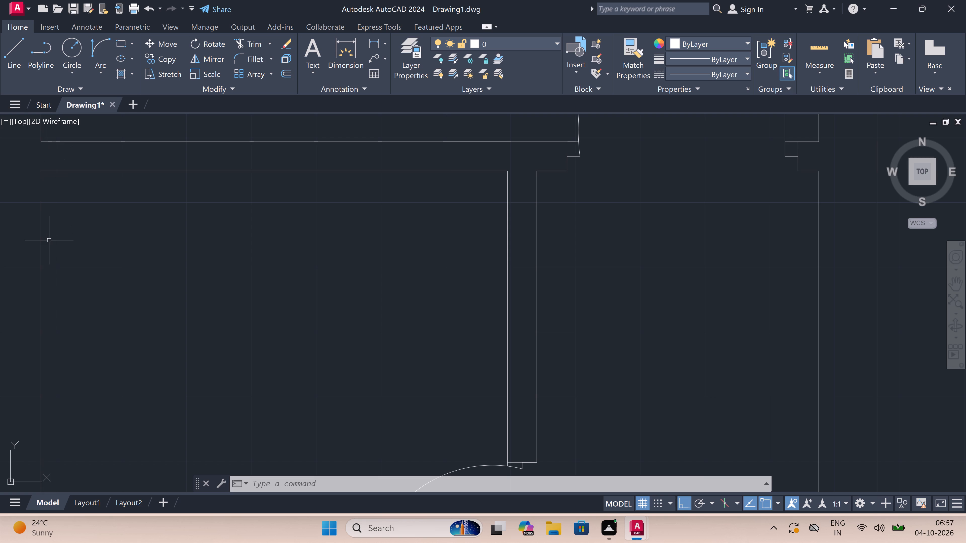
pyautogui.scroll(-3, 49, 240)
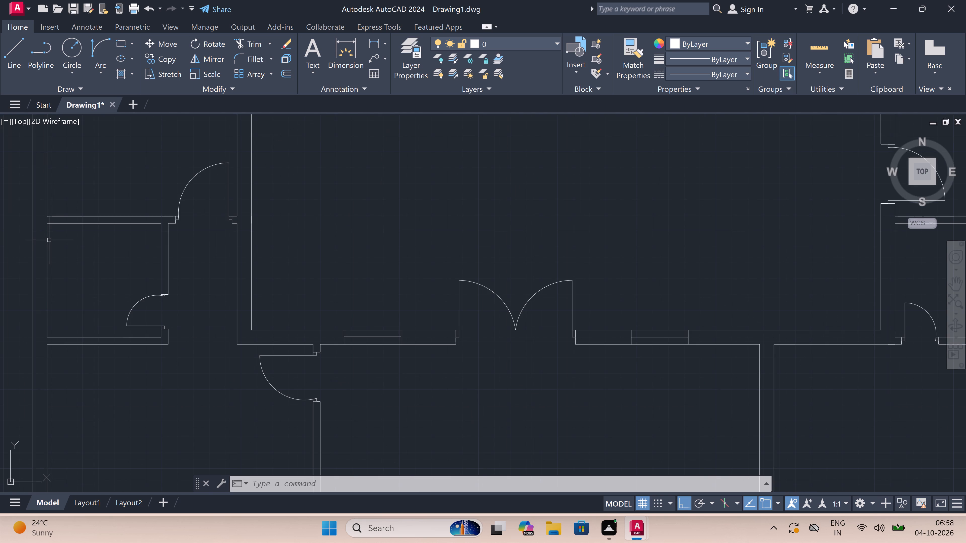
pyautogui.scroll(-1, 49, 240)
pyautogui.scroll(3, 49, 240)
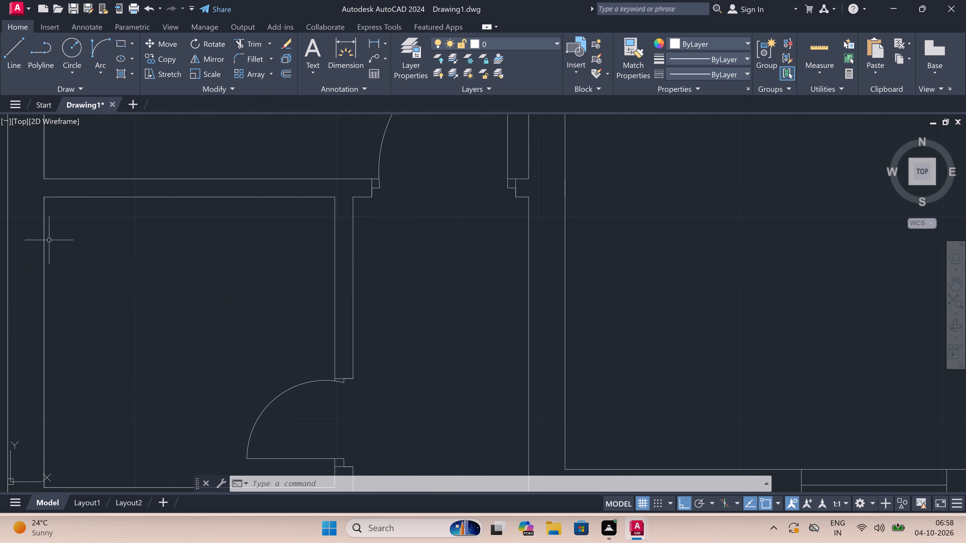
pyautogui.press('space')
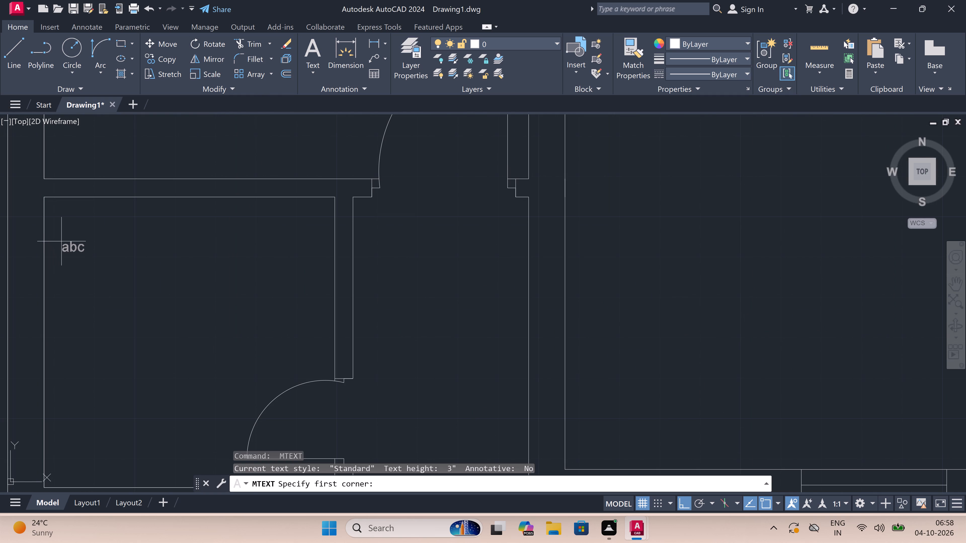
pyautogui.moveTo(61, 241); pyautogui.dragTo(129, 261)
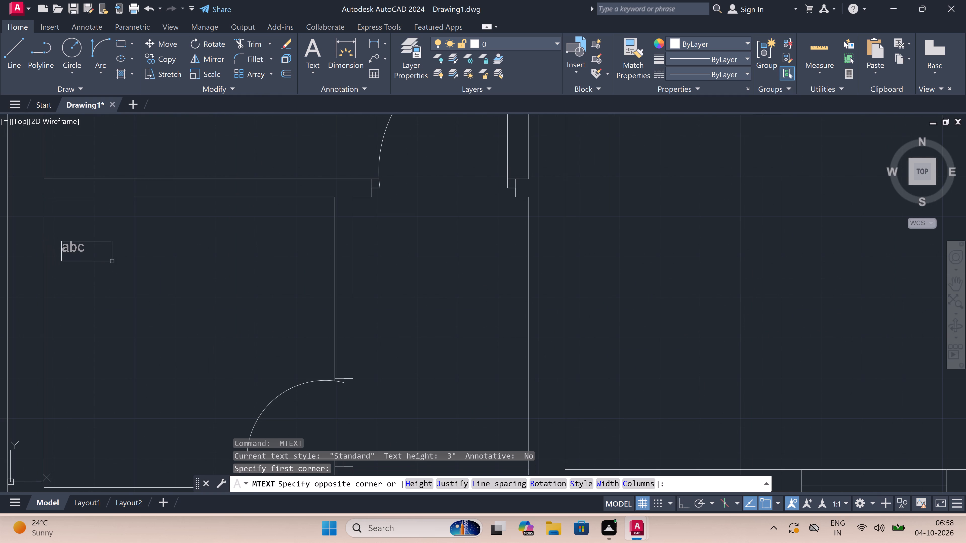
pyautogui.moveTo(129, 261); pyautogui.dragTo(282, 273)
pyautogui.moveTo(282, 273); pyautogui.dragTo(329, 264)
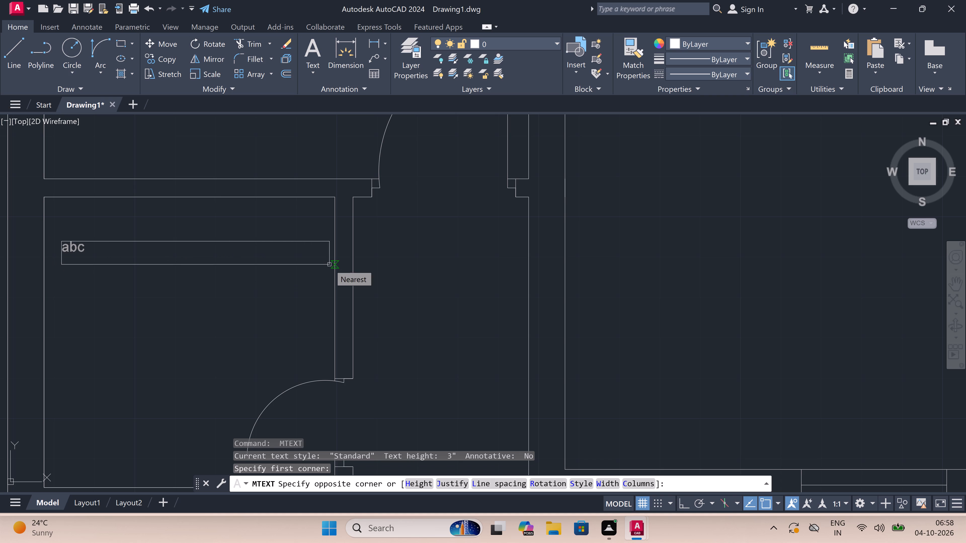
pyautogui.moveTo(329, 264); pyautogui.dragTo(545, 254)
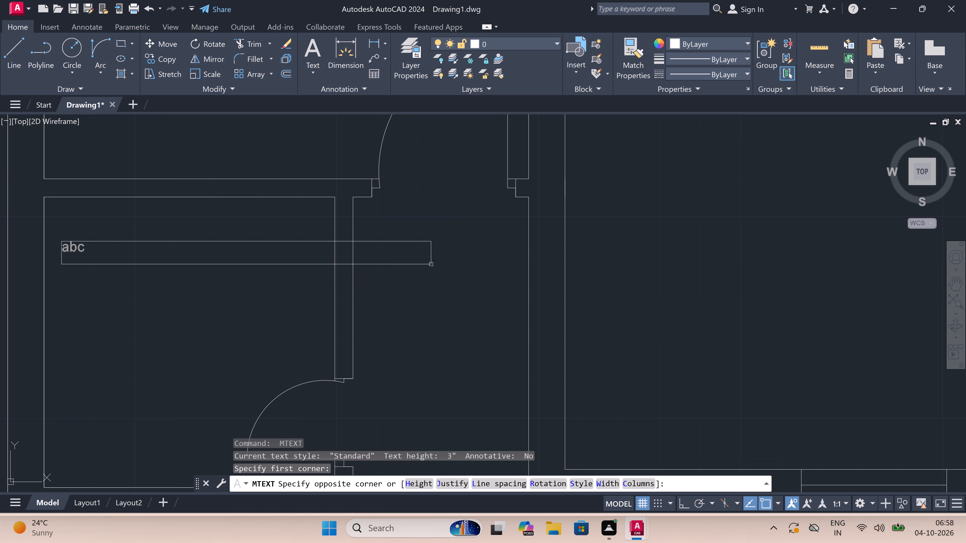
pyautogui.moveTo(545, 254); pyautogui.dragTo(797, 259)
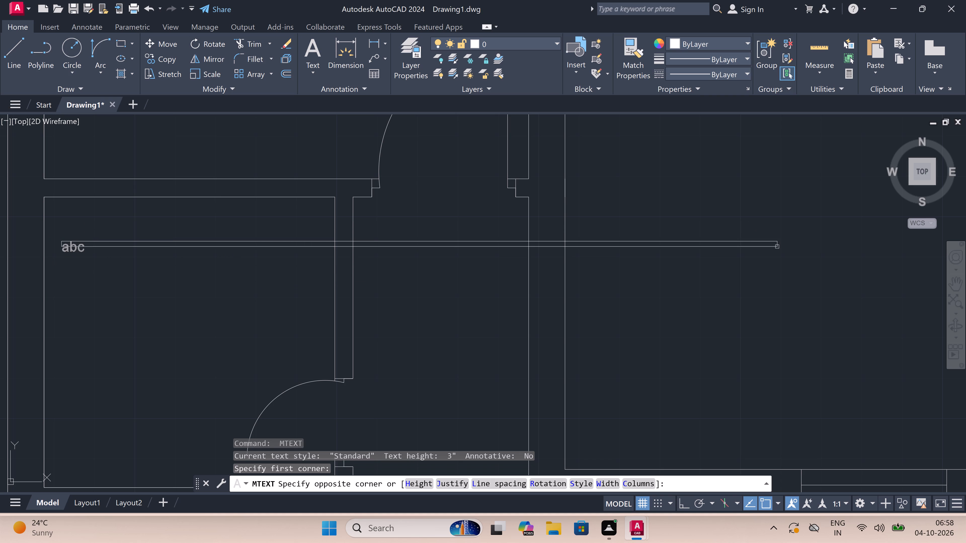
pyautogui.moveTo(797, 259); pyautogui.dragTo(879, 265)
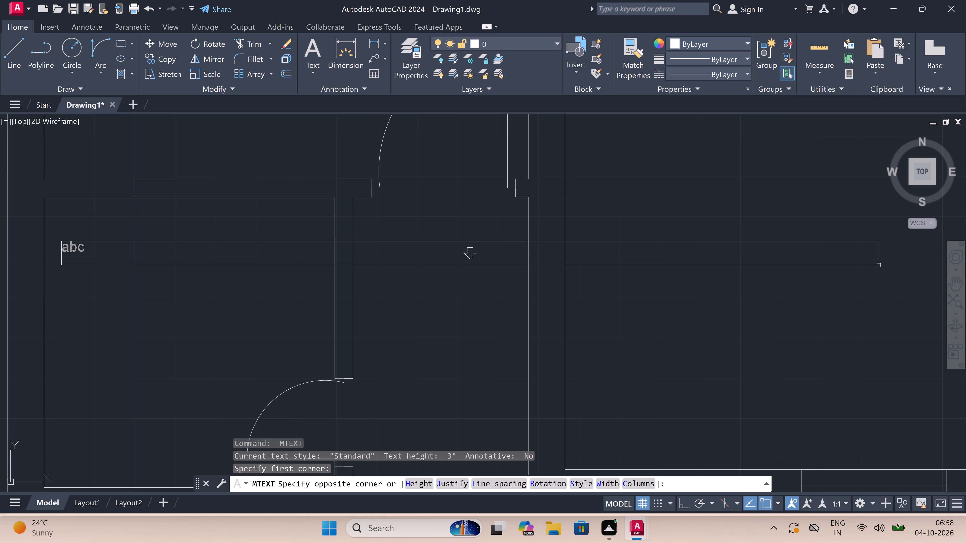
pyautogui.doubleClick(877, 265)
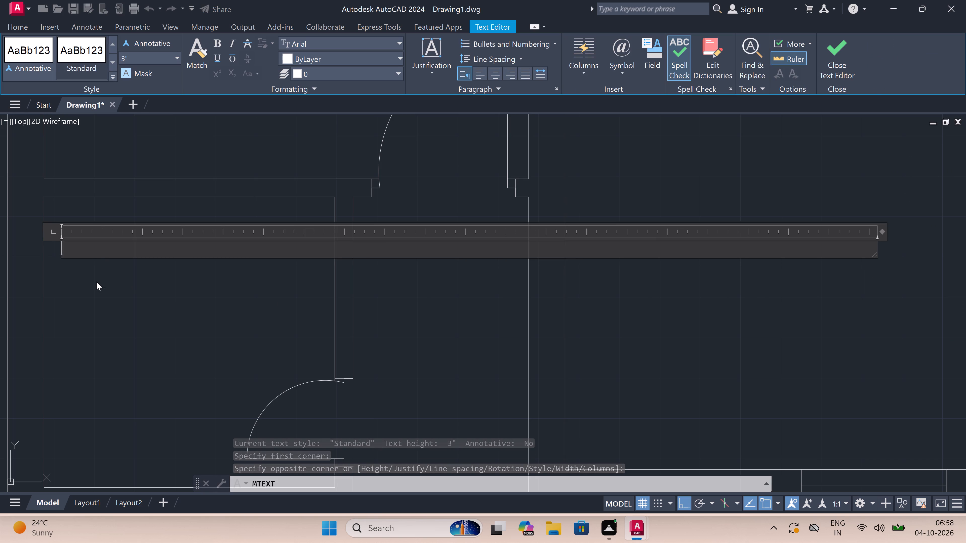
# Enter BATH in capitals with 8'X6' indented by one space on a second line, and finish the label.
pyautogui.write('BATH')
pyautogui.press('Return')
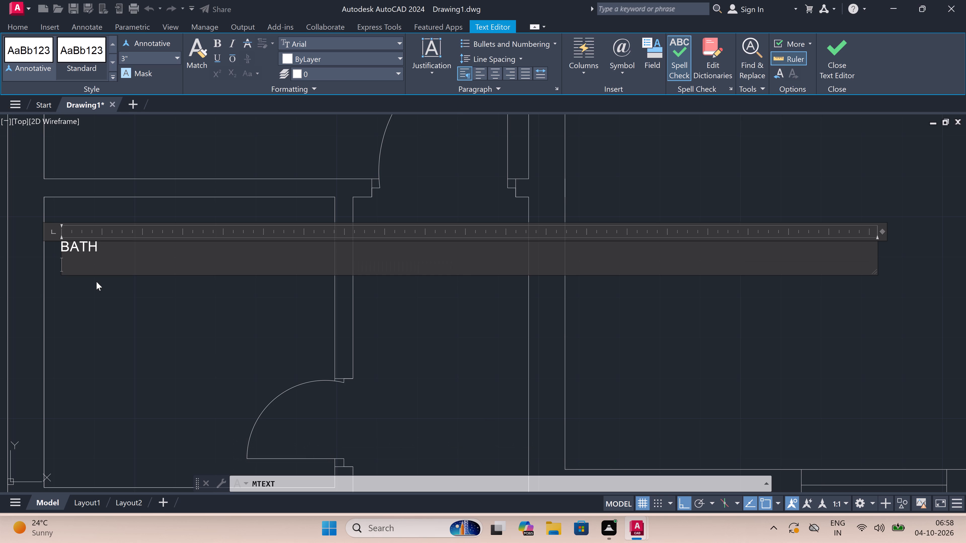
pyautogui.press('space')
pyautogui.press('8')
pyautogui.press("'")
pyautogui.press('x')
pyautogui.press('6')
pyautogui.press("'")
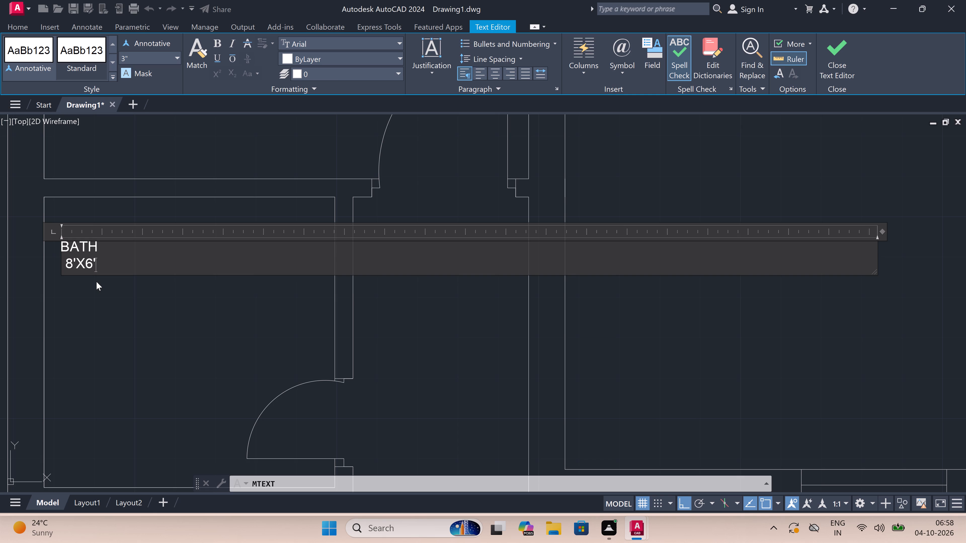
pyautogui.doubleClick(96, 282)
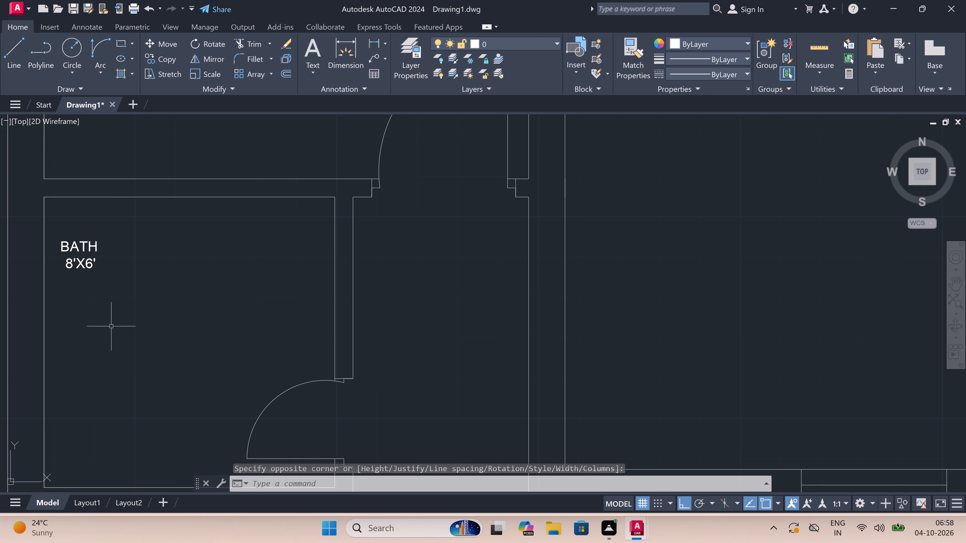
# Examine the floor plan around BATH and the southwest corner room to locate the next space to label.
pyautogui.scroll(-4, 130, 386)
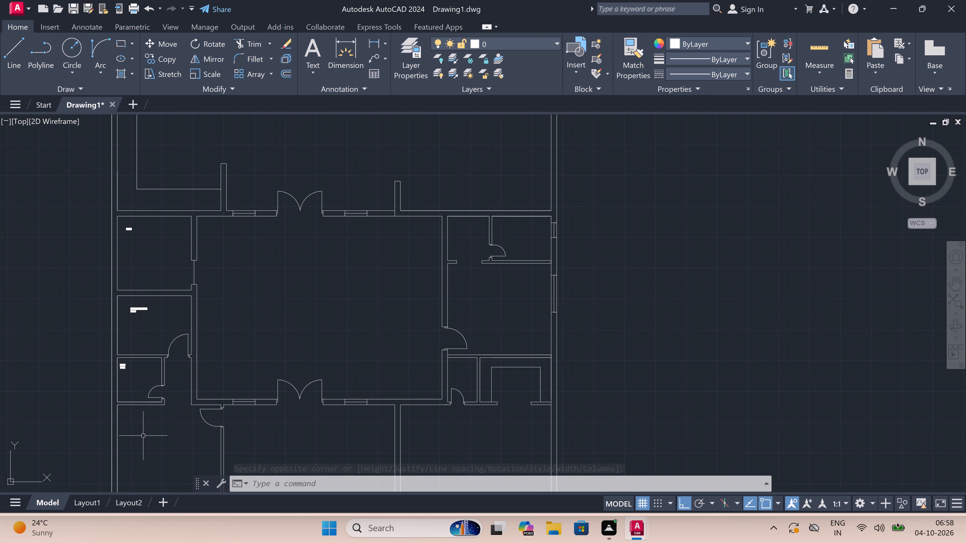
pyautogui.scroll(-1, 143, 436)
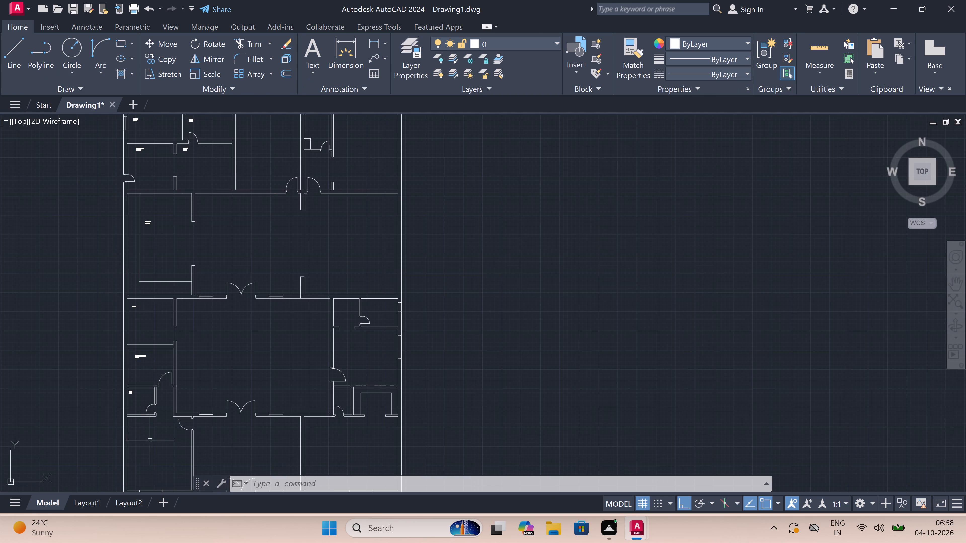
pyautogui.scroll(2, 150, 440)
pyautogui.scroll(-1, 159, 467)
pyautogui.scroll(1, 160, 474)
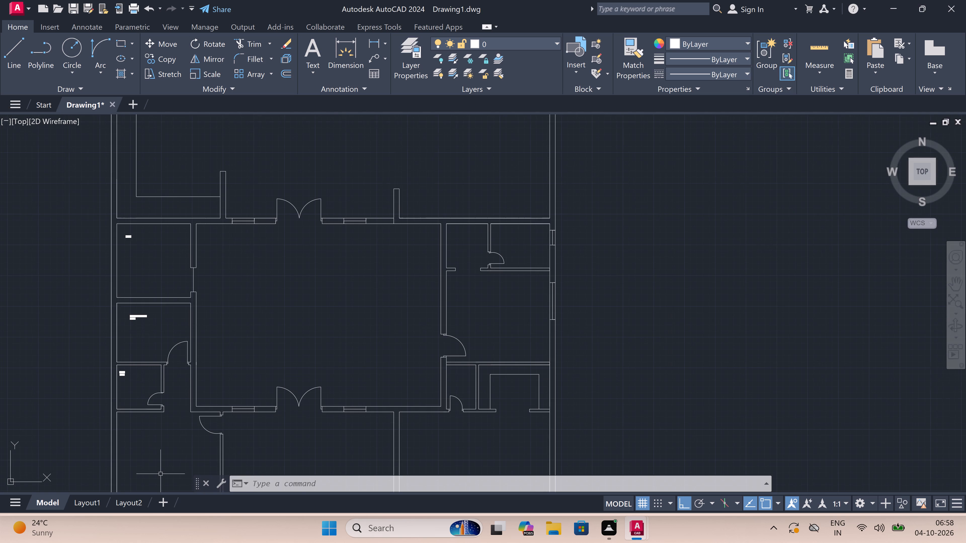
pyautogui.scroll(2, 160, 474)
pyautogui.scroll(-7, 160, 473)
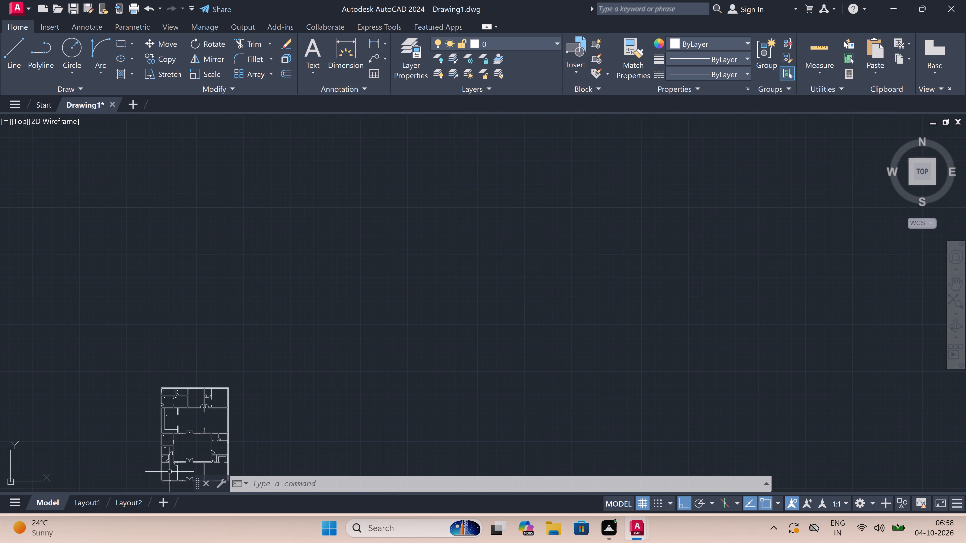
pyautogui.scroll(-2, 170, 472)
pyautogui.scroll(2, 170, 477)
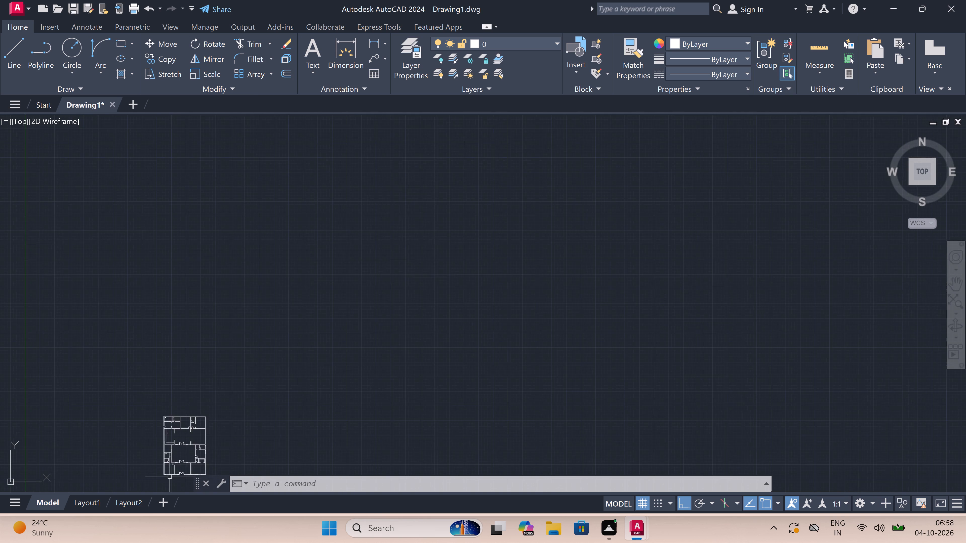
pyautogui.scroll(3, 170, 477)
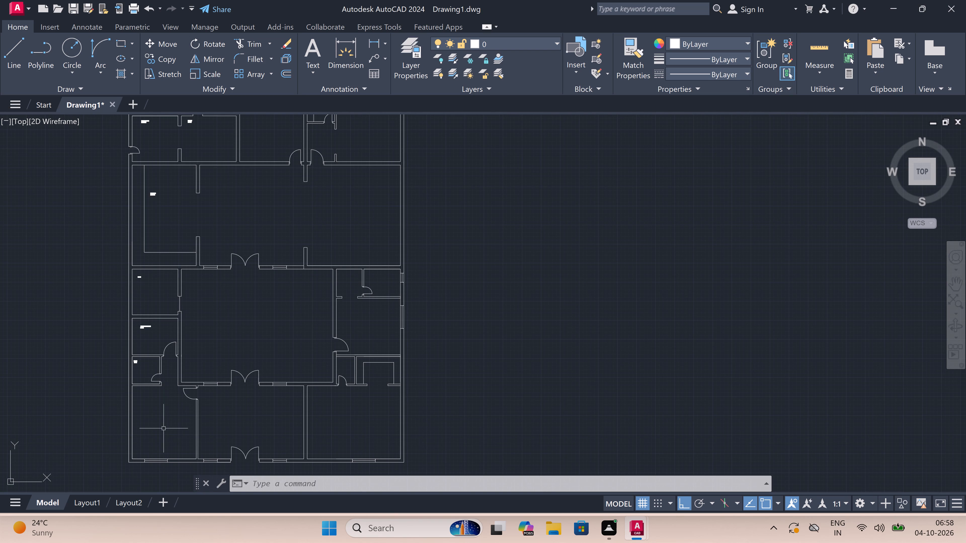
pyautogui.scroll(4, 161, 422)
pyautogui.scroll(-2, 151, 418)
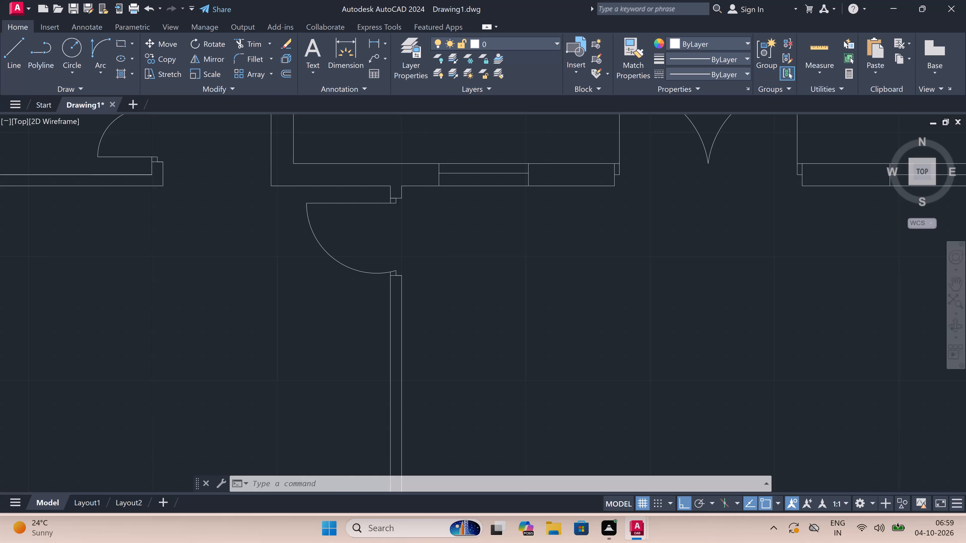
pyautogui.scroll(-2, 148, 417)
pyautogui.scroll(5, 129, 414)
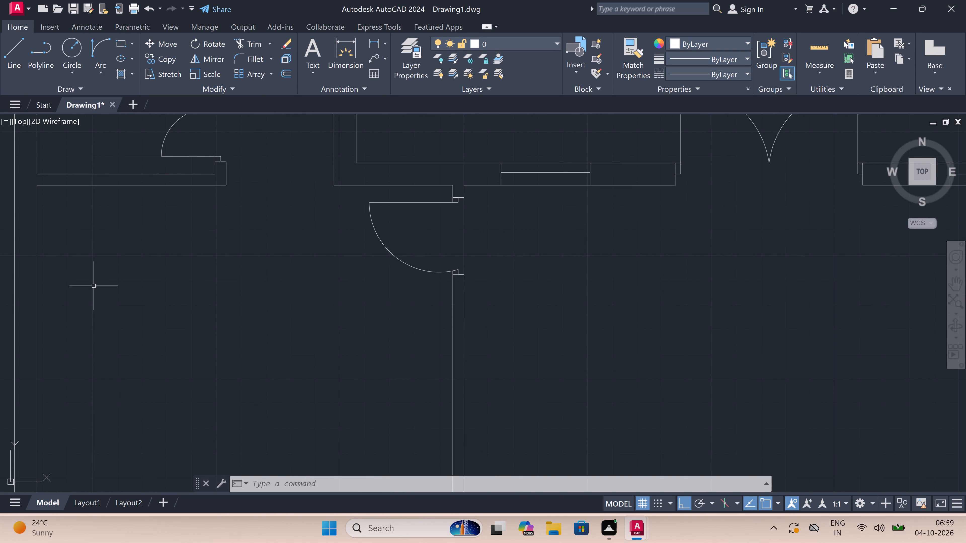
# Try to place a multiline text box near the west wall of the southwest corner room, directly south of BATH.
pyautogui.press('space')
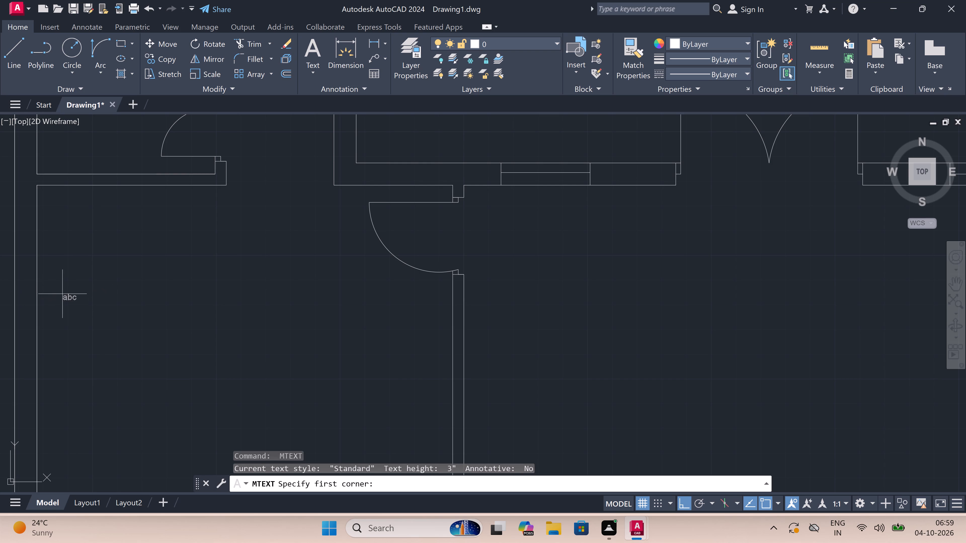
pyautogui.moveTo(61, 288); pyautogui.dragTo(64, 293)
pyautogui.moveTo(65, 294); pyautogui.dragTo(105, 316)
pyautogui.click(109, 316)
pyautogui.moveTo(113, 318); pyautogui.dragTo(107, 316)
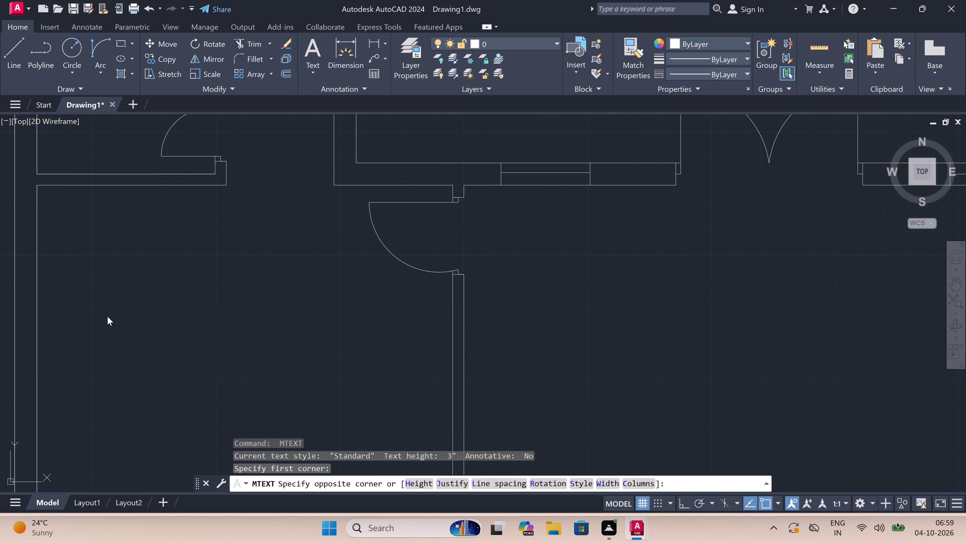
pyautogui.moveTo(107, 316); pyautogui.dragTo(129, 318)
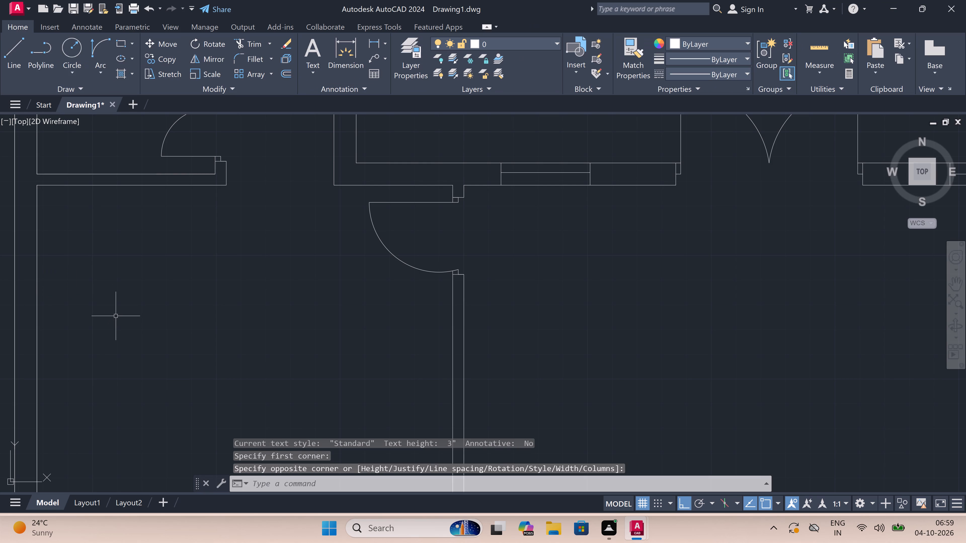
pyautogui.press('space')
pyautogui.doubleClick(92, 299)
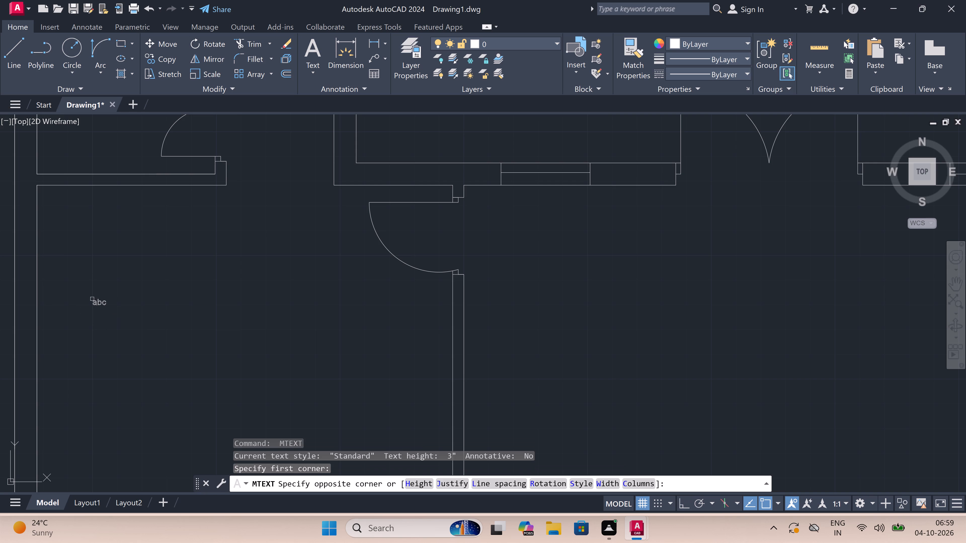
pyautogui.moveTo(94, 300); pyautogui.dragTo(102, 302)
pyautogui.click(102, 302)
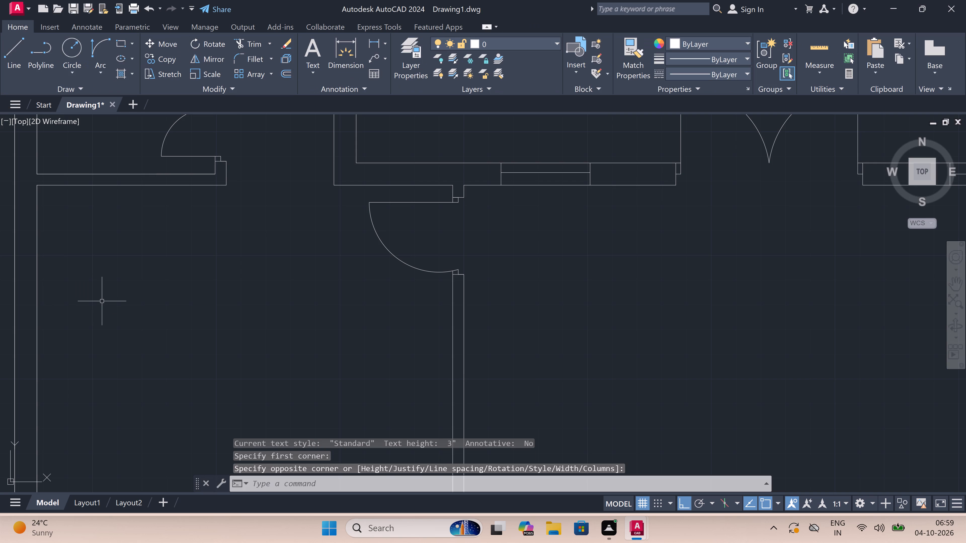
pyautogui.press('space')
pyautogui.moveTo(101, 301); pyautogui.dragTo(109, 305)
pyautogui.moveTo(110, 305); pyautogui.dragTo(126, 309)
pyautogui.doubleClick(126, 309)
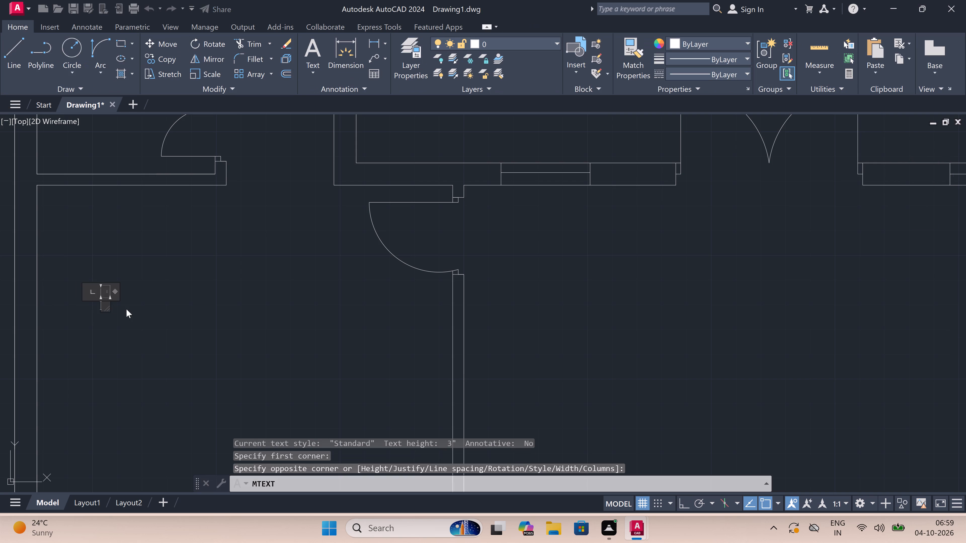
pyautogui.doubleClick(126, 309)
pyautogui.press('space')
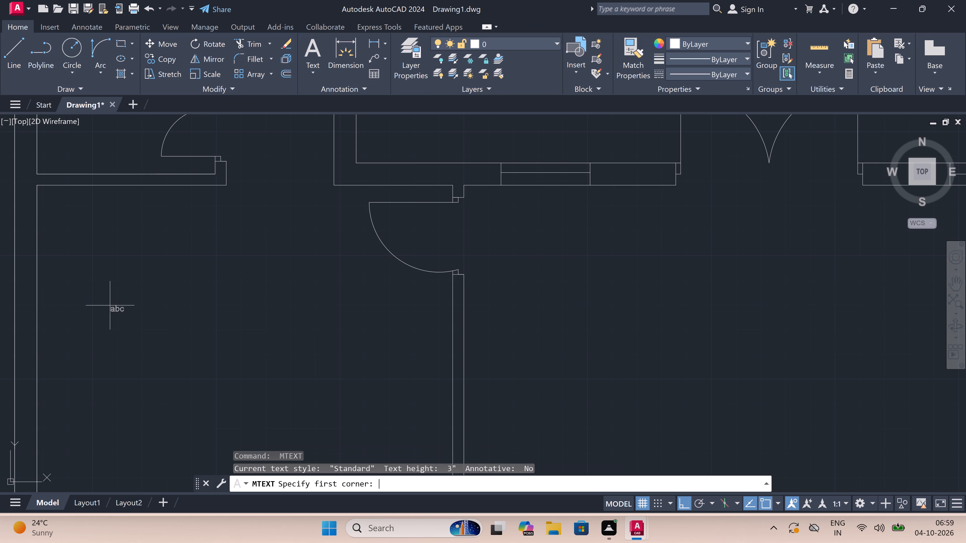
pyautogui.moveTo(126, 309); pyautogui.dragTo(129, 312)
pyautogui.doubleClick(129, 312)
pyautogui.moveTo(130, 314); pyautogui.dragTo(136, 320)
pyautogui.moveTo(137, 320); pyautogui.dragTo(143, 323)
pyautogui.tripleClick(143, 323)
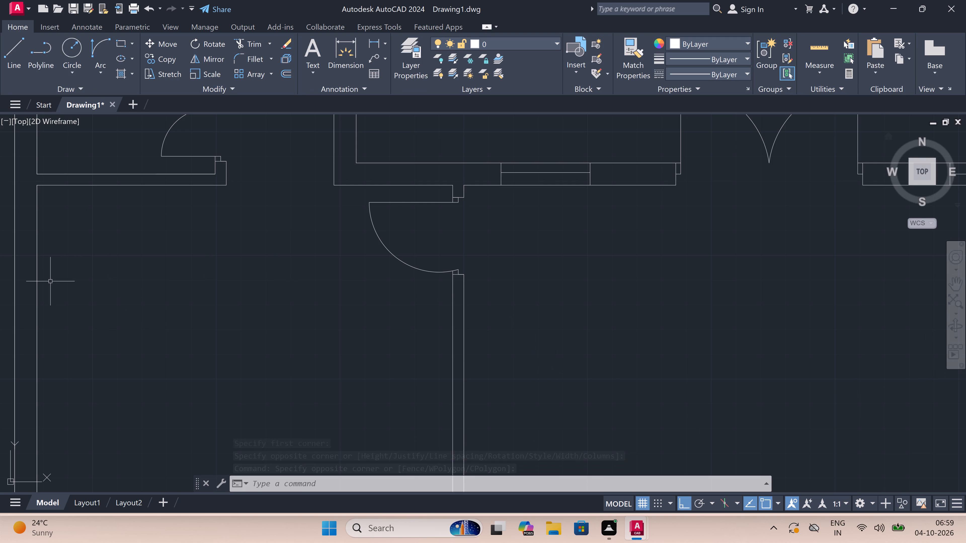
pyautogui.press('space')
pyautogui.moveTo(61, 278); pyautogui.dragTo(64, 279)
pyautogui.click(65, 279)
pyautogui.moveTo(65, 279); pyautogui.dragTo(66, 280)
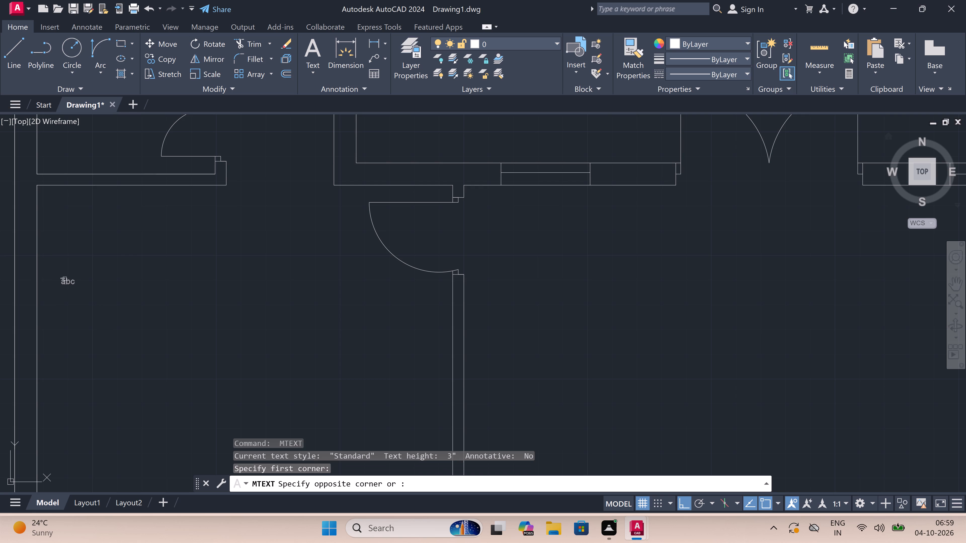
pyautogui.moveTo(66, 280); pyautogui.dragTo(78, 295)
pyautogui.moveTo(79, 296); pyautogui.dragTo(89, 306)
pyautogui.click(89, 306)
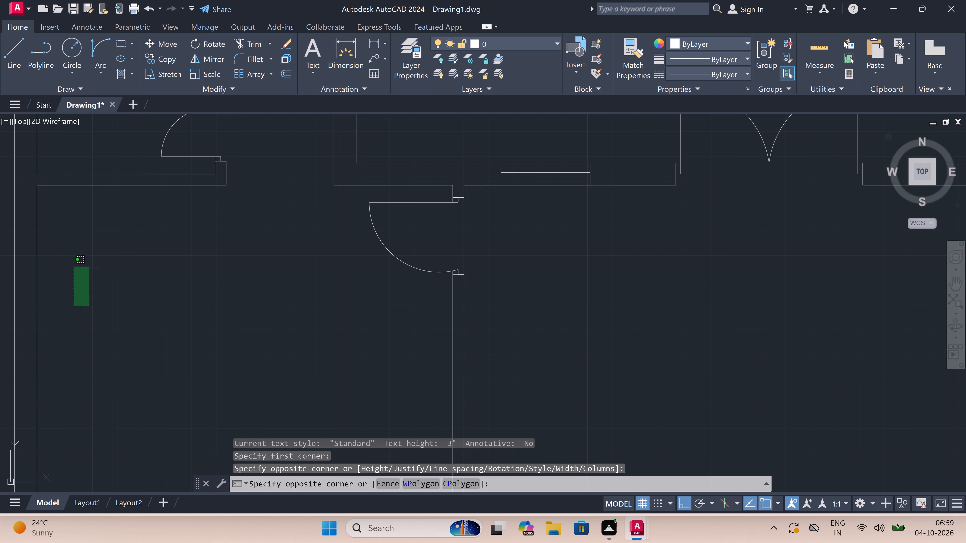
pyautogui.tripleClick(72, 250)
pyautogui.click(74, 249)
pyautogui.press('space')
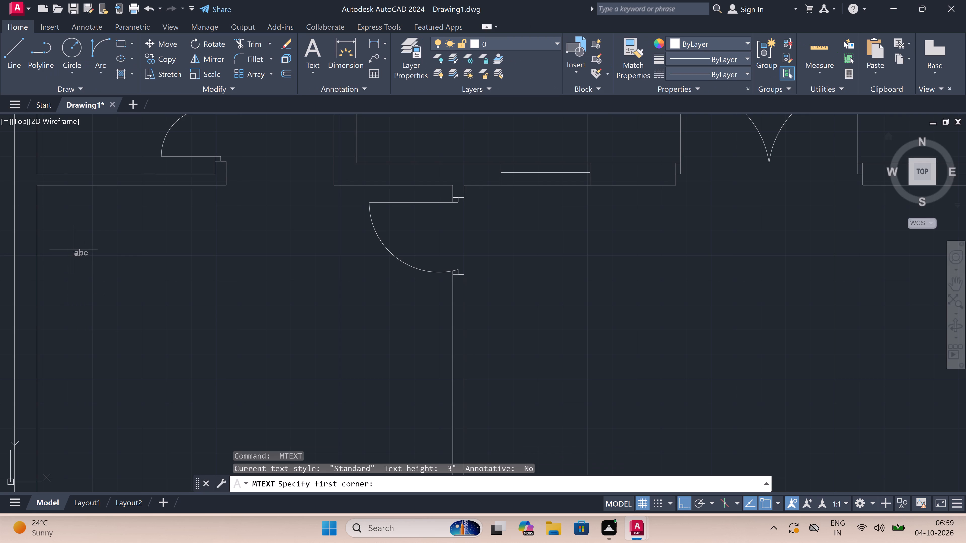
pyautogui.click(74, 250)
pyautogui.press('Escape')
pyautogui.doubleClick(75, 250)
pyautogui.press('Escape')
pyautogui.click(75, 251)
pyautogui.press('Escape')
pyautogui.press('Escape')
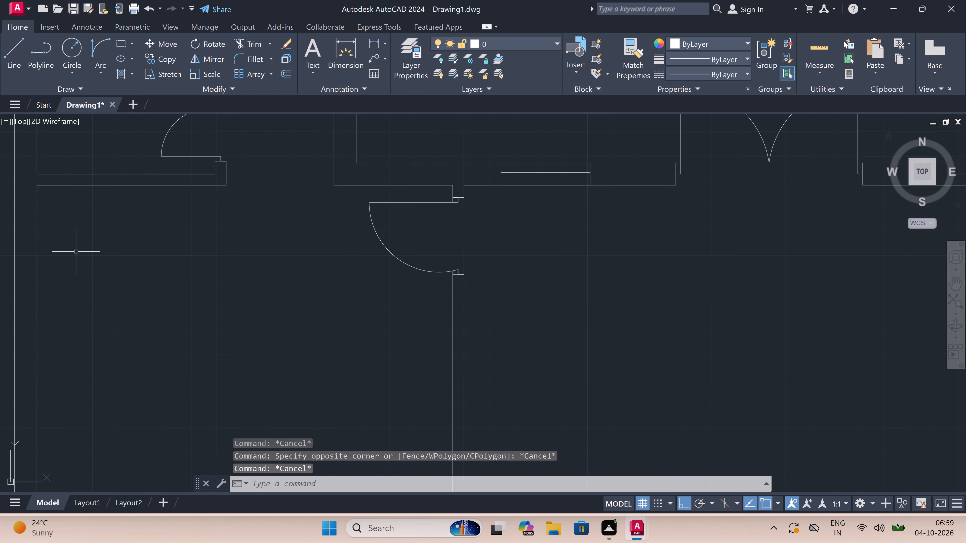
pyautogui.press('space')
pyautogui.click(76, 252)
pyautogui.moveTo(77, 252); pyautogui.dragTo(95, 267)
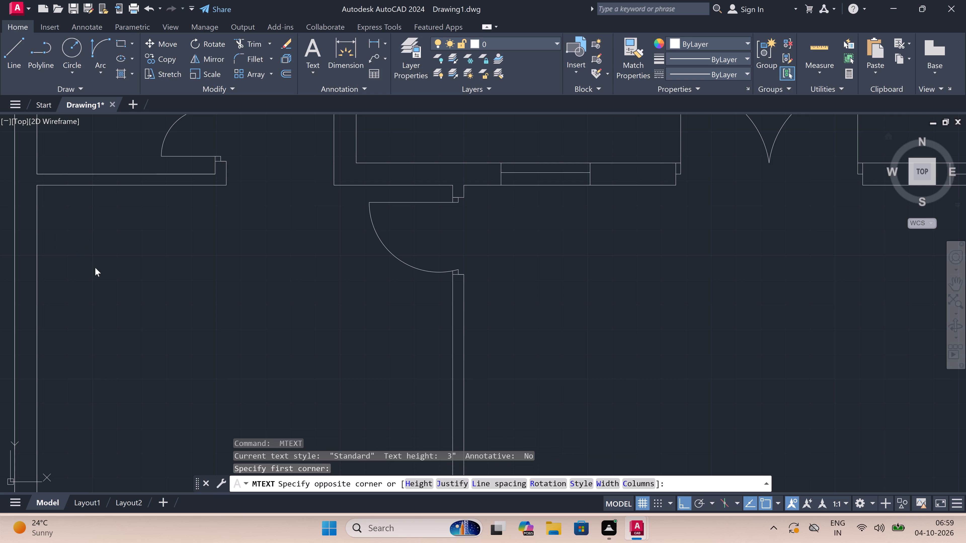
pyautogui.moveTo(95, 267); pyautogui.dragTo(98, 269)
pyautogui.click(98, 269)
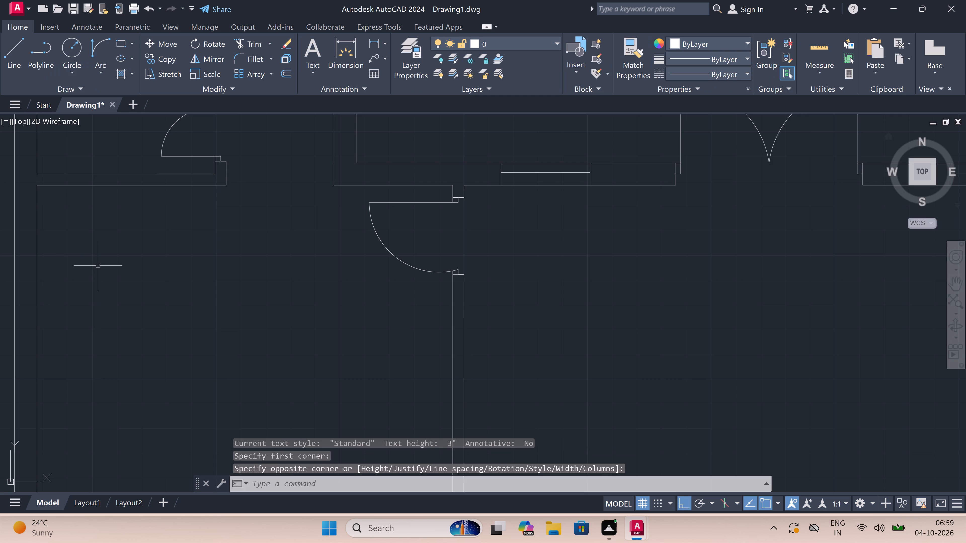
# Place a wide multiline text box in the north part of the southwest corner room, extending east almost to the door swing.
pyautogui.press('space')
pyautogui.moveTo(109, 239); pyautogui.dragTo(110, 242)
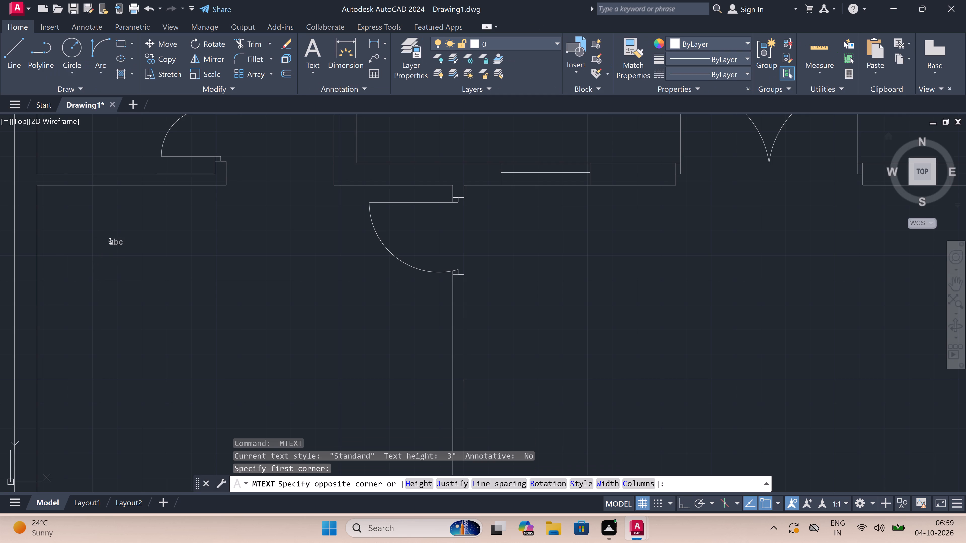
pyautogui.moveTo(110, 242); pyautogui.dragTo(219, 258)
pyautogui.moveTo(219, 258); pyautogui.dragTo(333, 258)
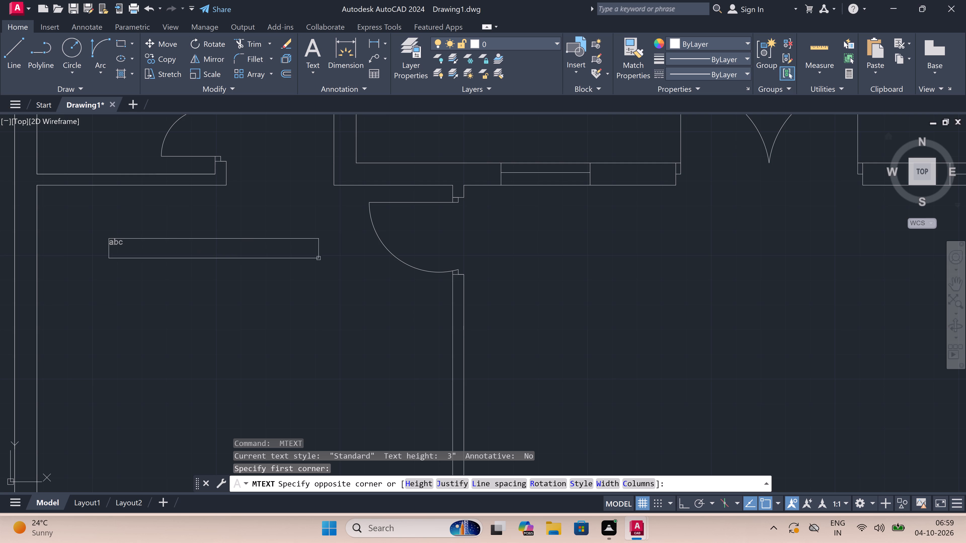
pyautogui.moveTo(333, 258); pyautogui.dragTo(352, 255)
pyautogui.moveTo(353, 255); pyautogui.dragTo(378, 254)
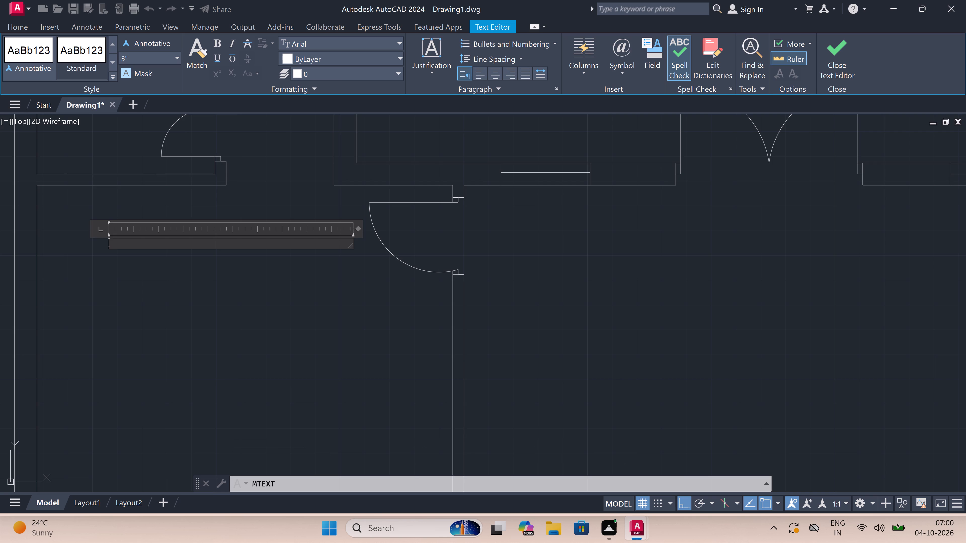
# Enter BEDROOM in capitals, as one word, on the first line of the label.
pyautogui.write('BED')
pyautogui.press('space')
pyautogui.write('R')
pyautogui.write('OOM')
pyautogui.press('BackSpace')
pyautogui.press('BackSpace')
pyautogui.press('BackSpace')
pyautogui.press('BackSpace')
pyautogui.press('BackSpace')
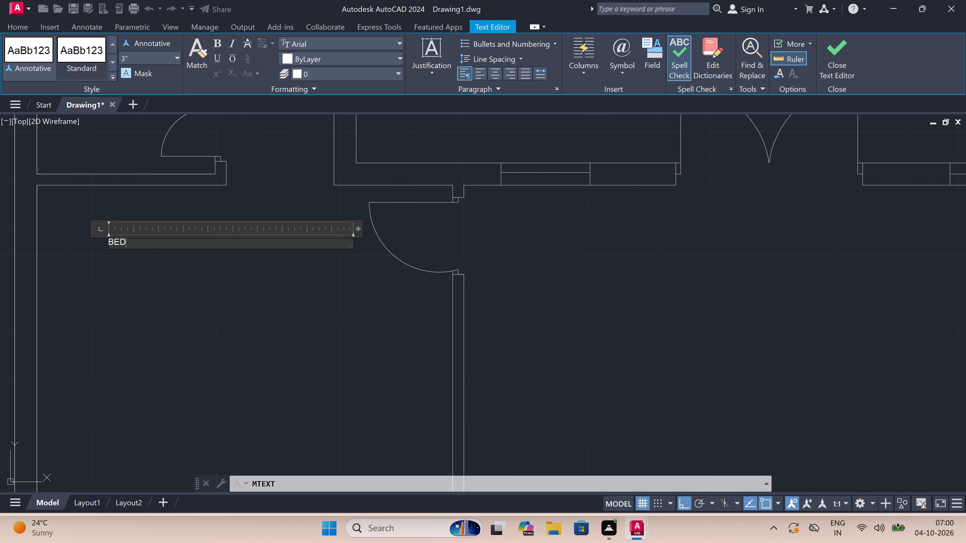
pyautogui.write('ROOM')
# Add the size 16'X14' on a second line, indented by two spaces, and finish the label.
pyautogui.press('Return')
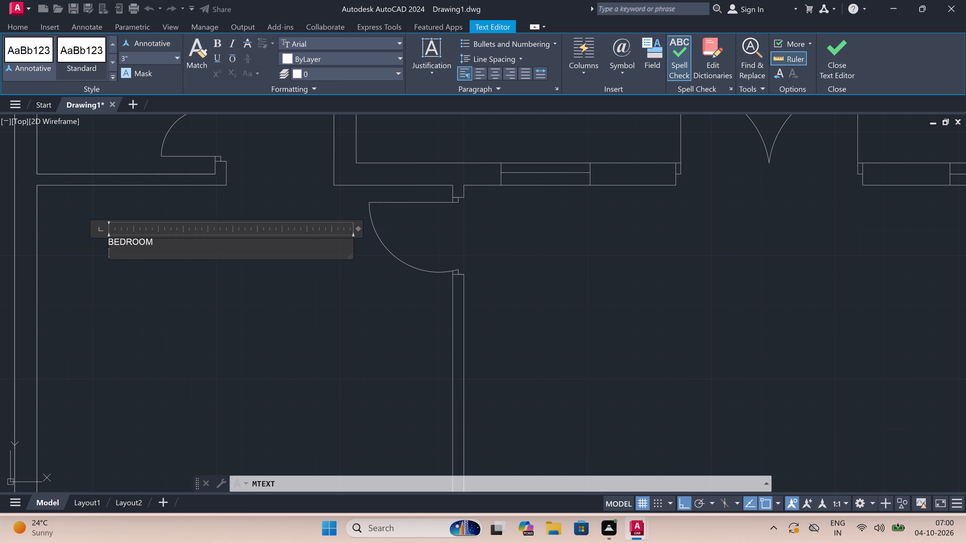
pyautogui.press('space')
pyautogui.press('space')
pyautogui.press('1')
pyautogui.press('6')
pyautogui.press("'")
pyautogui.press('x')
pyautogui.write('14')
pyautogui.press("'")
pyautogui.tripleClick(131, 266)
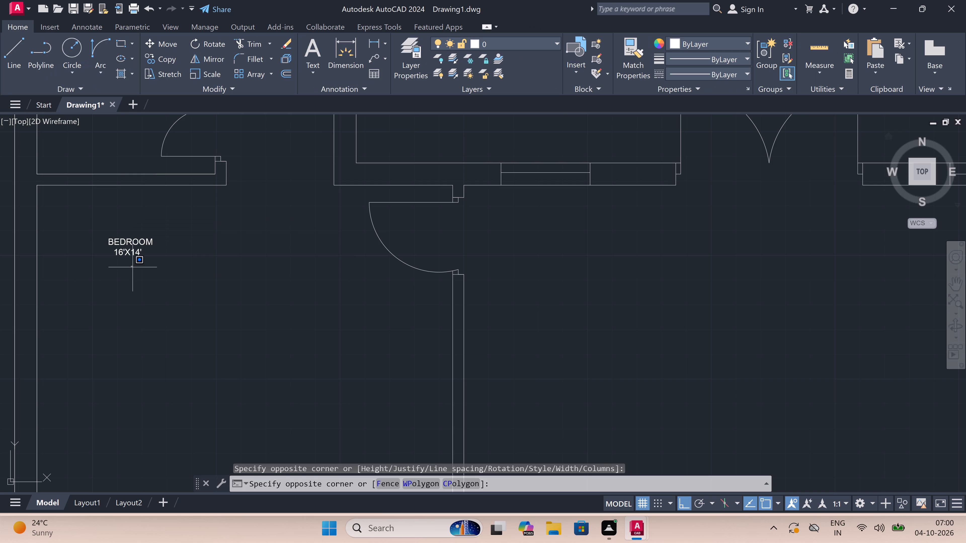
pyautogui.click(157, 285)
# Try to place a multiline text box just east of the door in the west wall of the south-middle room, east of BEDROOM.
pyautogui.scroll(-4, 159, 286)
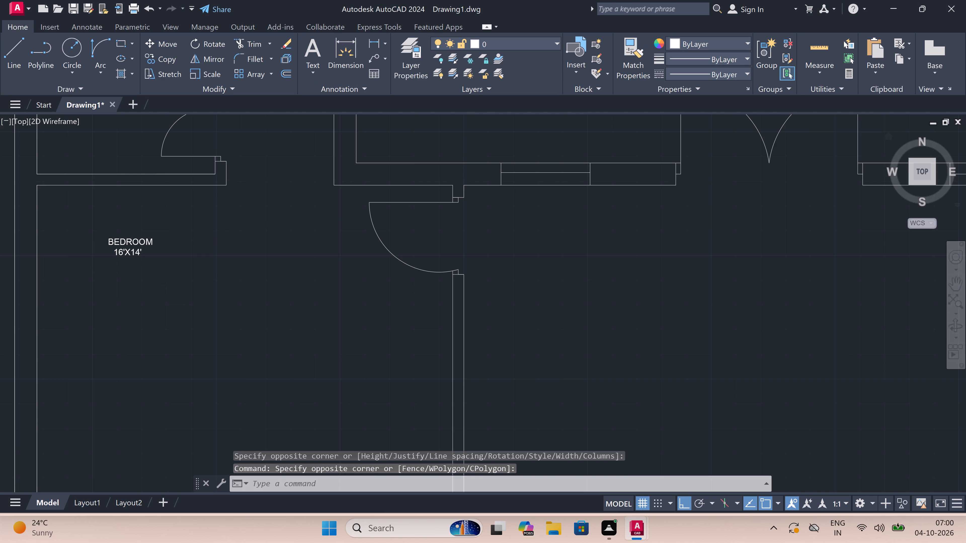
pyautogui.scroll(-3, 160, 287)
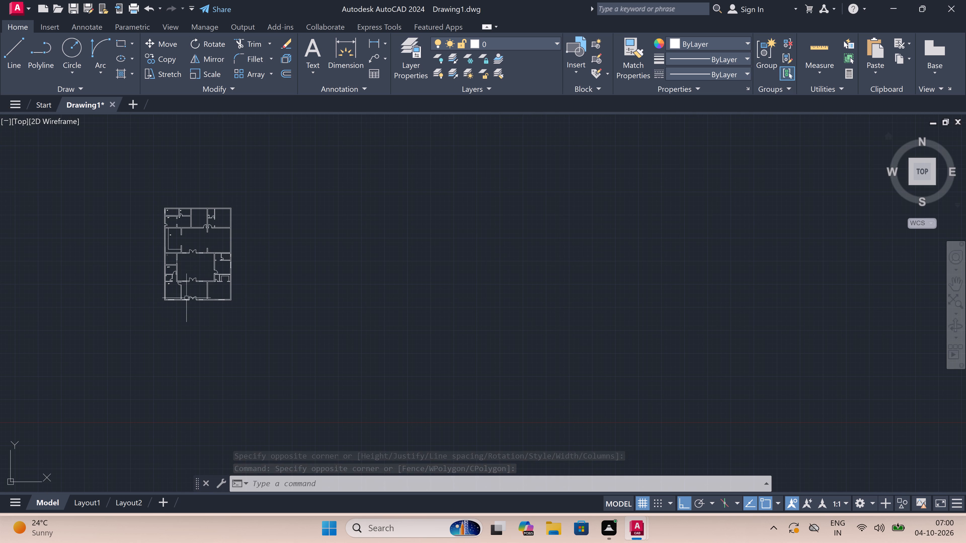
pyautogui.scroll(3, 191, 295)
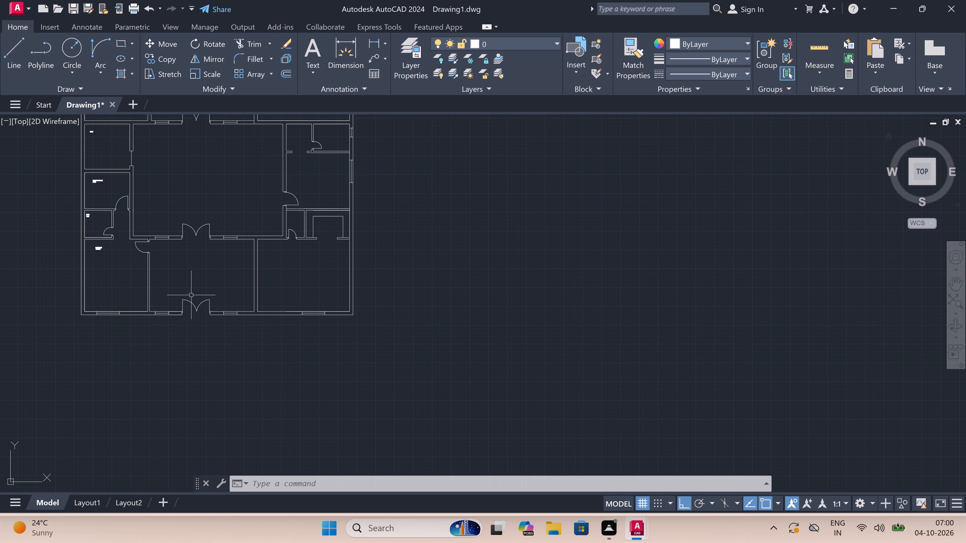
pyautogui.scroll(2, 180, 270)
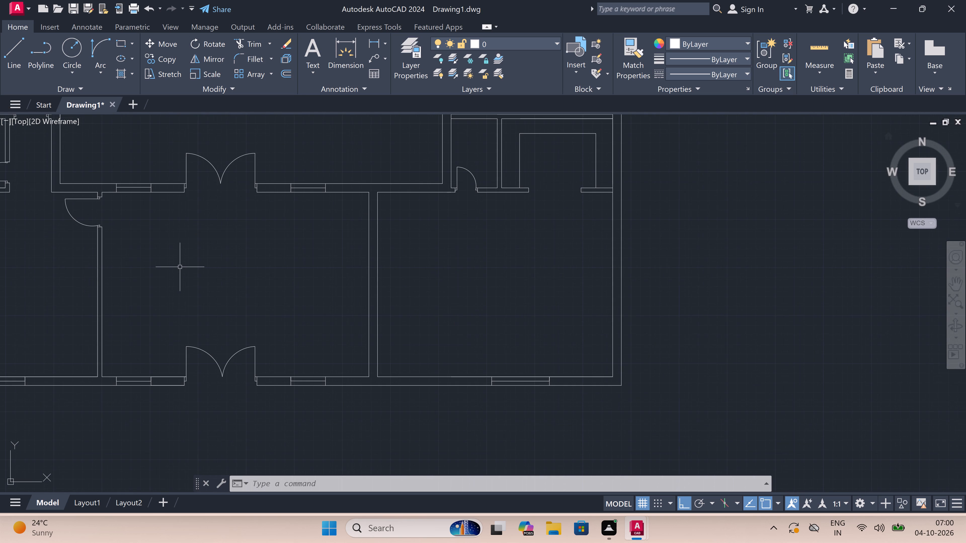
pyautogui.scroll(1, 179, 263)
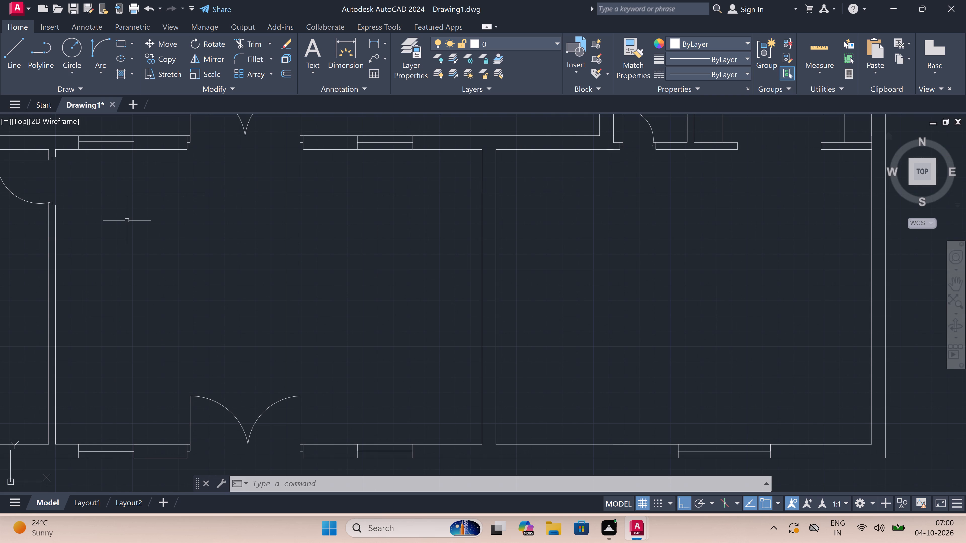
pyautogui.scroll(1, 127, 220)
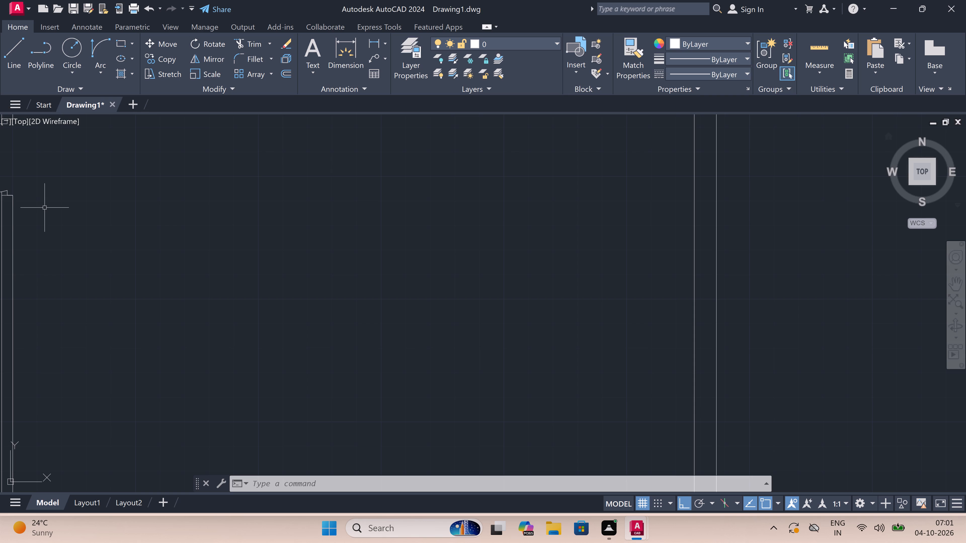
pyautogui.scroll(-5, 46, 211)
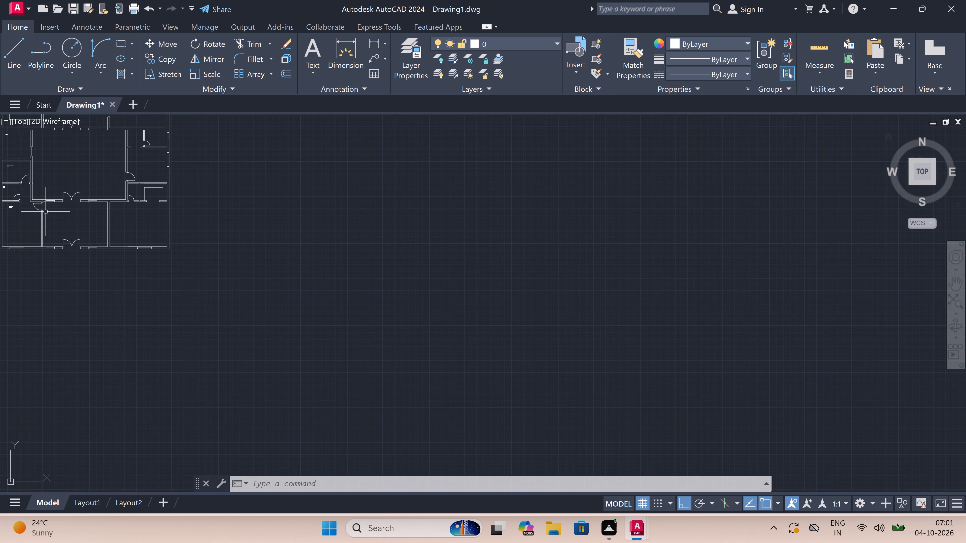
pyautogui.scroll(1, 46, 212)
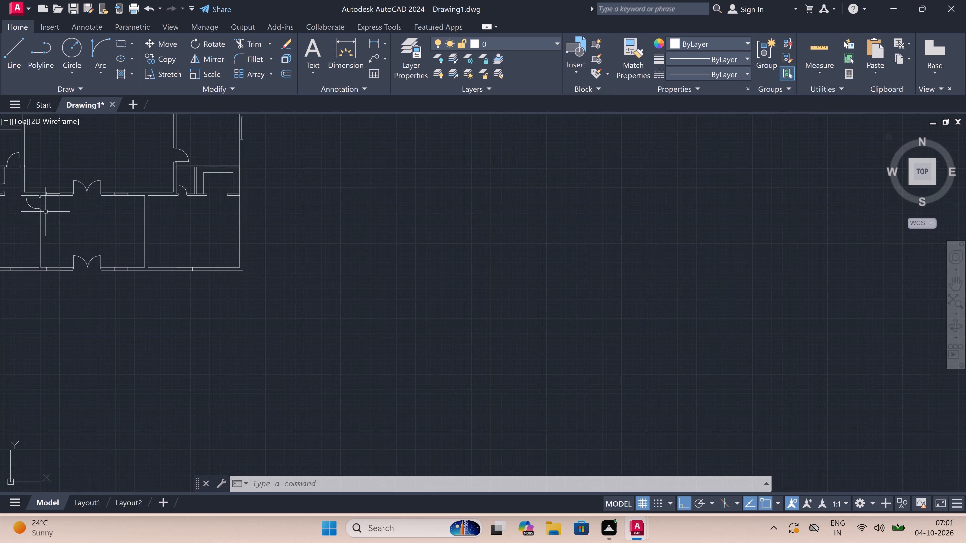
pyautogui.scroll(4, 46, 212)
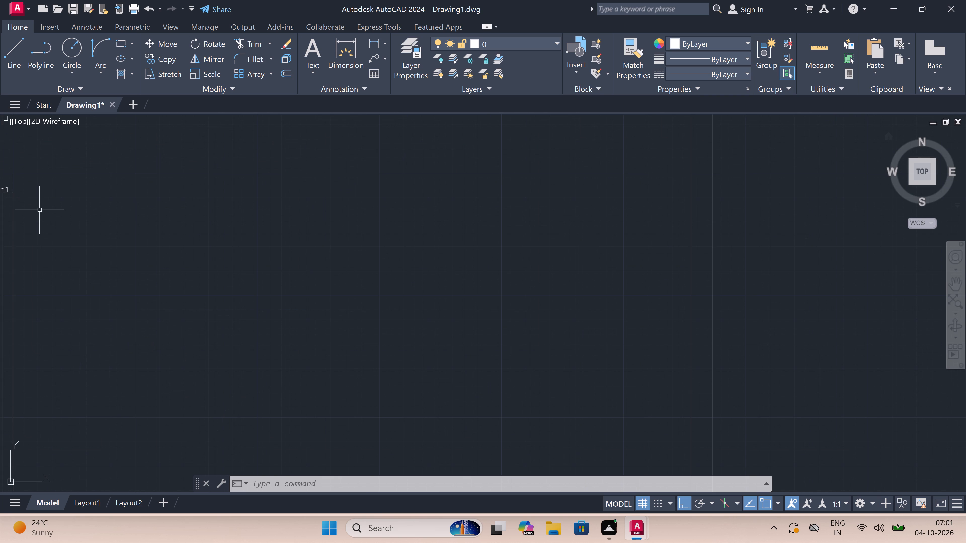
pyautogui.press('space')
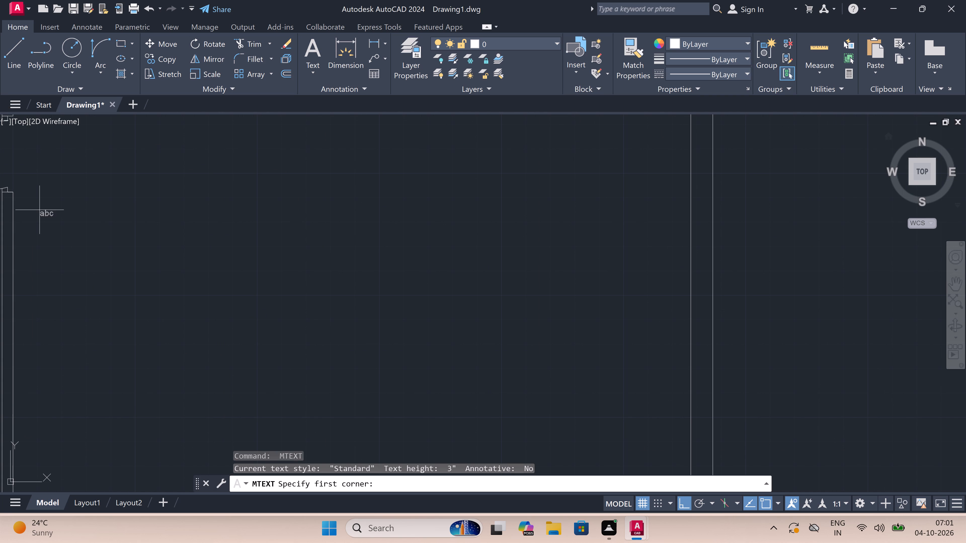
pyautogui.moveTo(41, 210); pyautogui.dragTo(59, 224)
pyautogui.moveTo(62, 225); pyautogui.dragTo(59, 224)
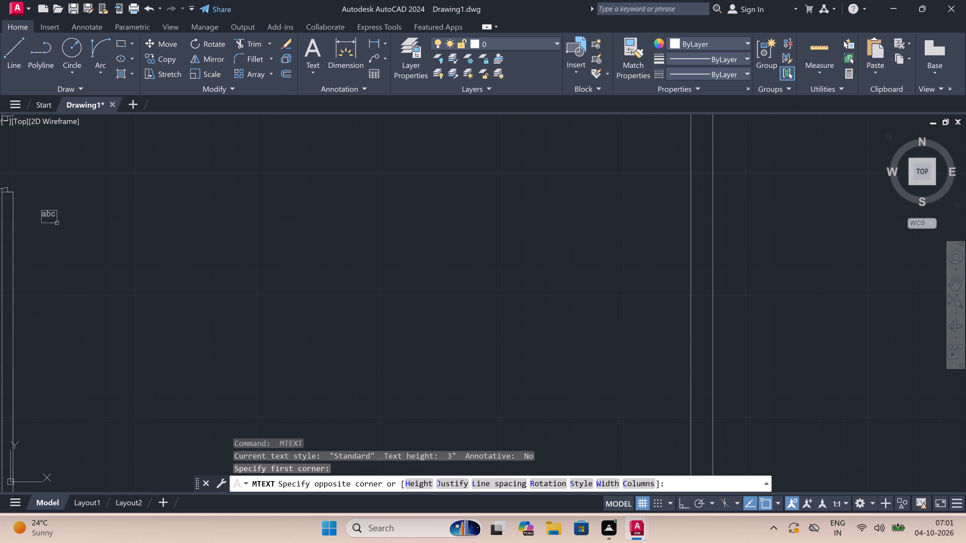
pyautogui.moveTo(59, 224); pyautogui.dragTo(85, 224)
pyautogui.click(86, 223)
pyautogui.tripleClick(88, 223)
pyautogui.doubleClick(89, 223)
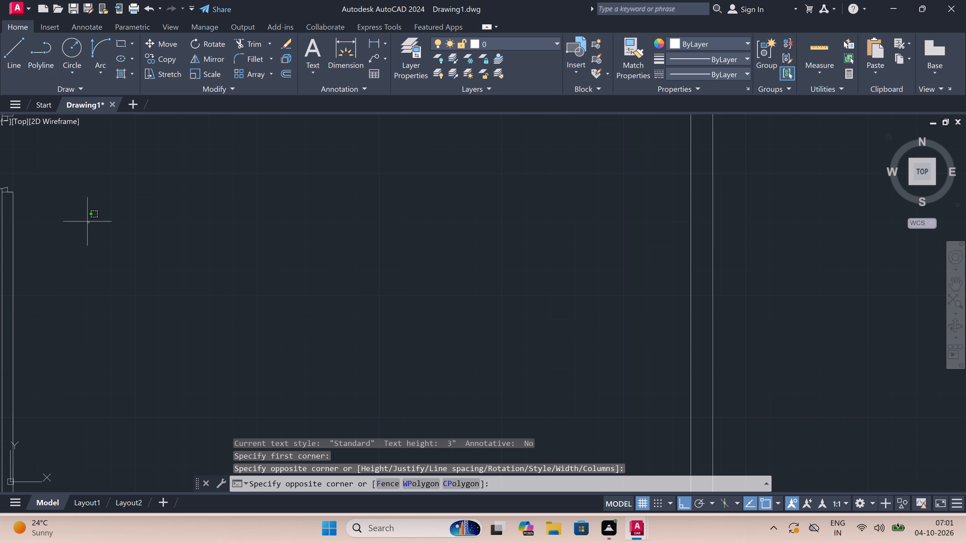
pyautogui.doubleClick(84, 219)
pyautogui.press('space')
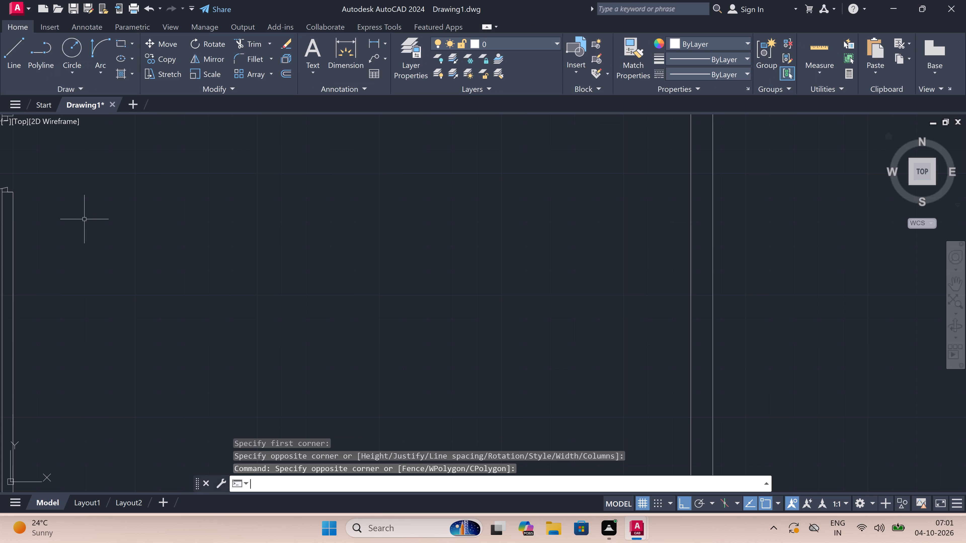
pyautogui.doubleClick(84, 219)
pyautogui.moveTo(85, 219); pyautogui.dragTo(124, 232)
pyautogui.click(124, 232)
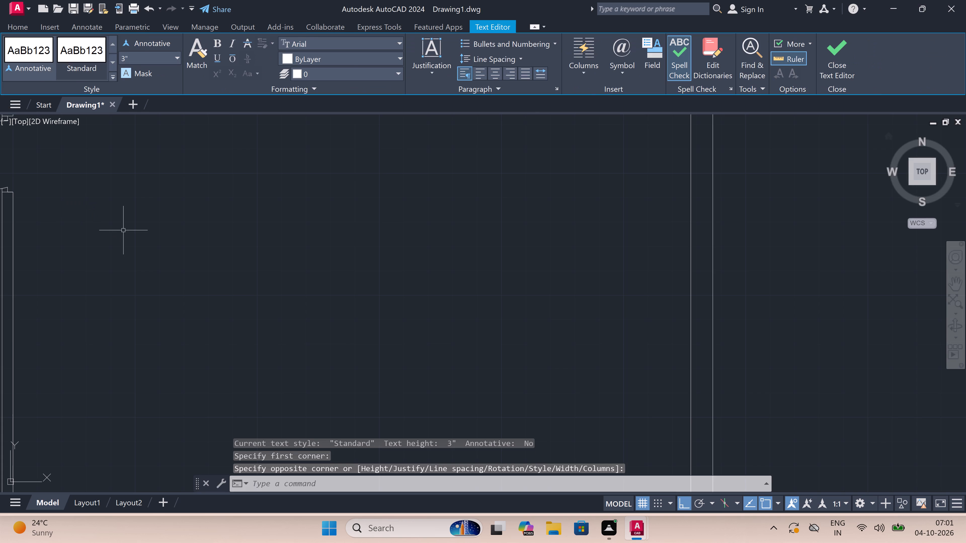
# Place a wide multiline text box in the north part of the south-middle room, extending east almost to its east wall.
pyautogui.press('space')
pyautogui.moveTo(111, 223); pyautogui.dragTo(119, 227)
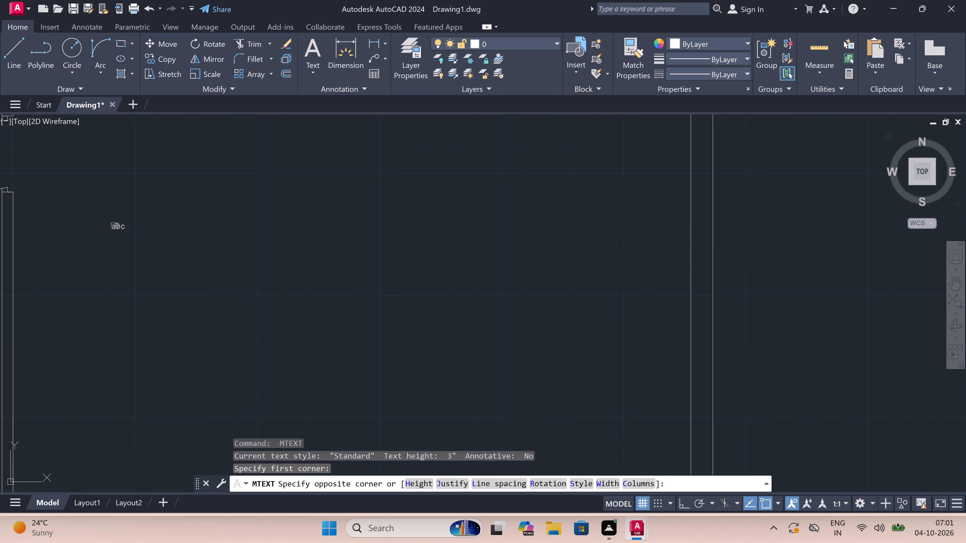
pyautogui.moveTo(119, 227); pyautogui.dragTo(310, 253)
pyautogui.moveTo(310, 253); pyautogui.dragTo(578, 256)
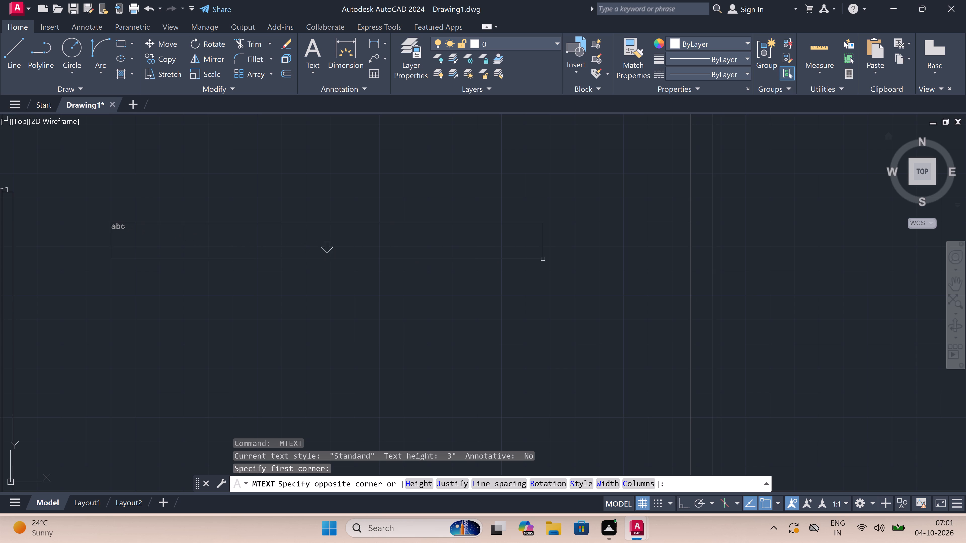
pyautogui.moveTo(578, 256); pyautogui.dragTo(656, 242)
pyautogui.click(656, 242)
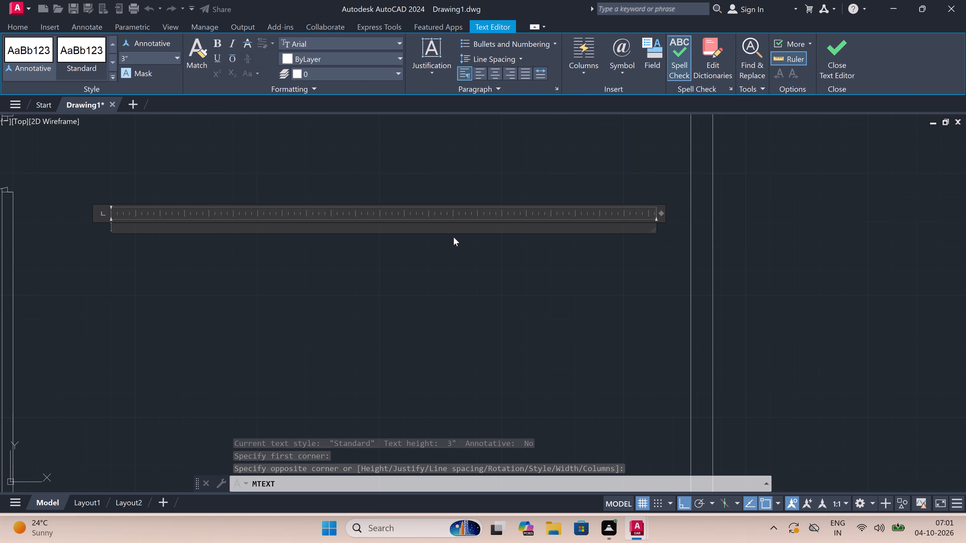
# Enter LIVING ROOM in capitals on the first line of the label and start a second line.
pyautogui.write('LIV')
pyautogui.write('ING')
pyautogui.press('space')
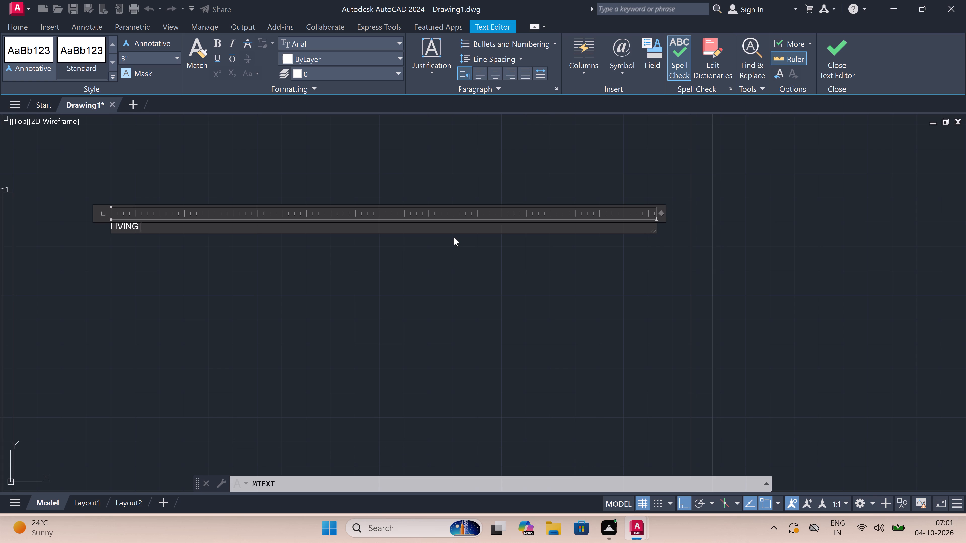
pyautogui.write('ROOM')
pyautogui.press('Return')
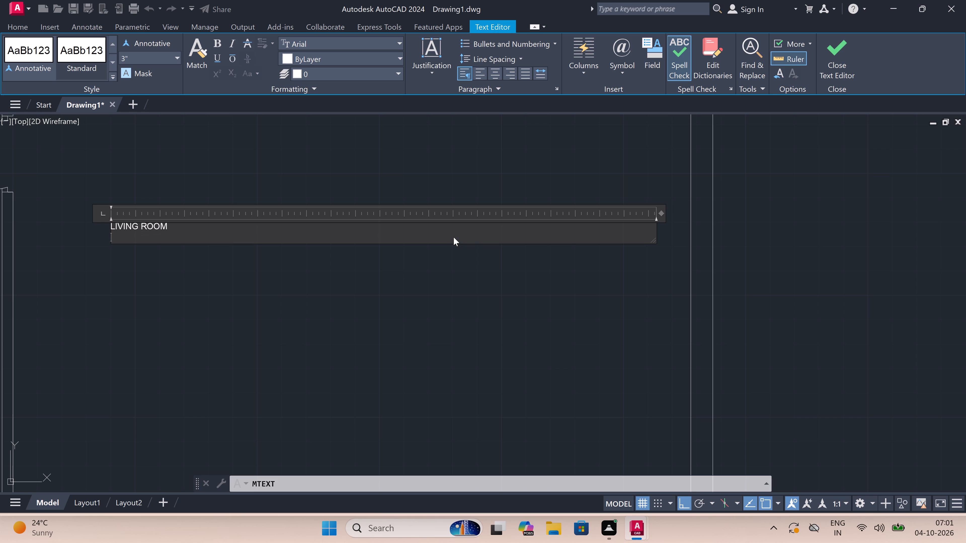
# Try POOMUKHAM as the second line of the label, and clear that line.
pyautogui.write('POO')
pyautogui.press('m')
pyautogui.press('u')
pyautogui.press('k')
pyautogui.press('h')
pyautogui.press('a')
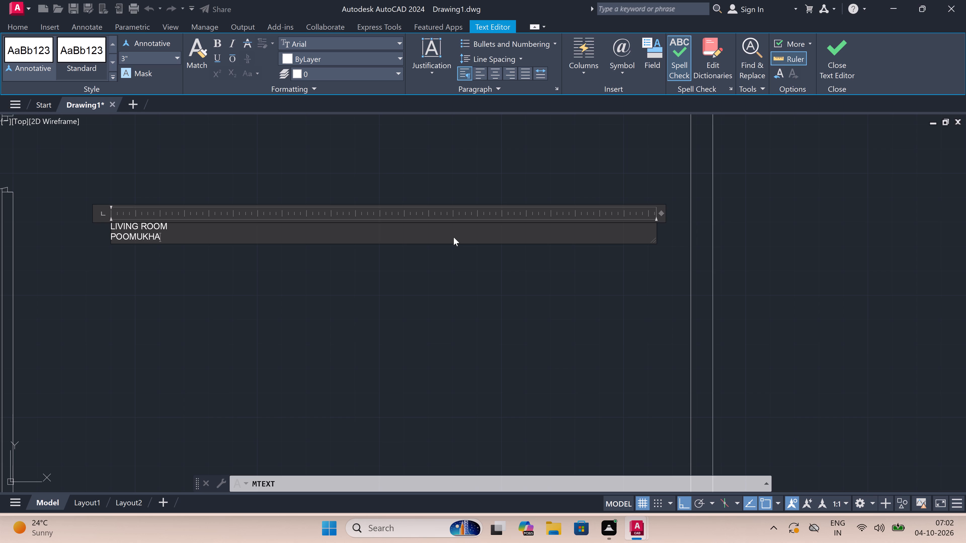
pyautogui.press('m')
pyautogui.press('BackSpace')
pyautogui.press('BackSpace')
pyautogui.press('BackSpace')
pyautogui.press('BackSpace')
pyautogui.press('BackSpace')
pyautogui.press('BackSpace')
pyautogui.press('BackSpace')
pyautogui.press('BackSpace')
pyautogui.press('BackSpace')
# Add the size 28'X16' on the second line, indented by three spaces, and finish the label.
pyautogui.press('space')
pyautogui.press('space')
pyautogui.press('space')
pyautogui.write('28')
pyautogui.press("'")
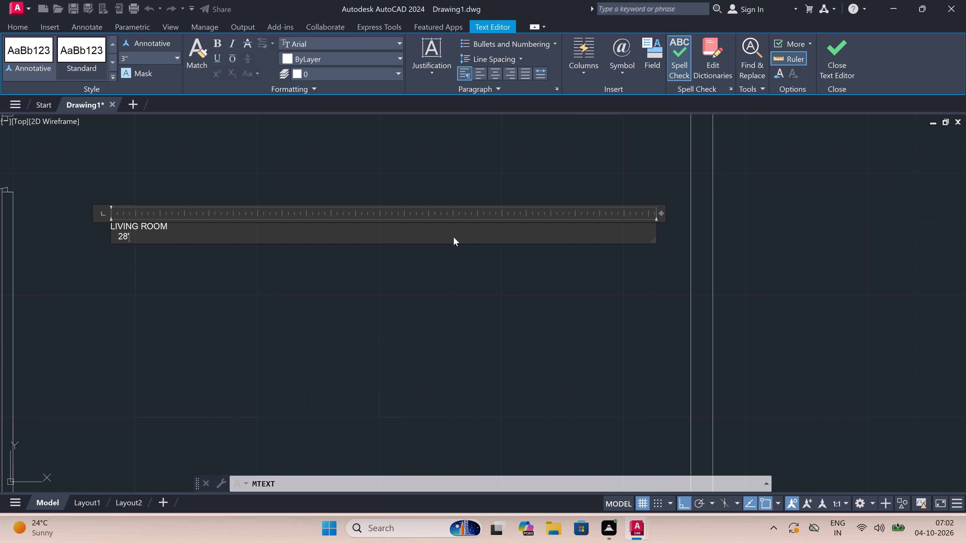
pyautogui.press('x')
pyautogui.write('16')
pyautogui.press("'")
pyautogui.click(457, 271)
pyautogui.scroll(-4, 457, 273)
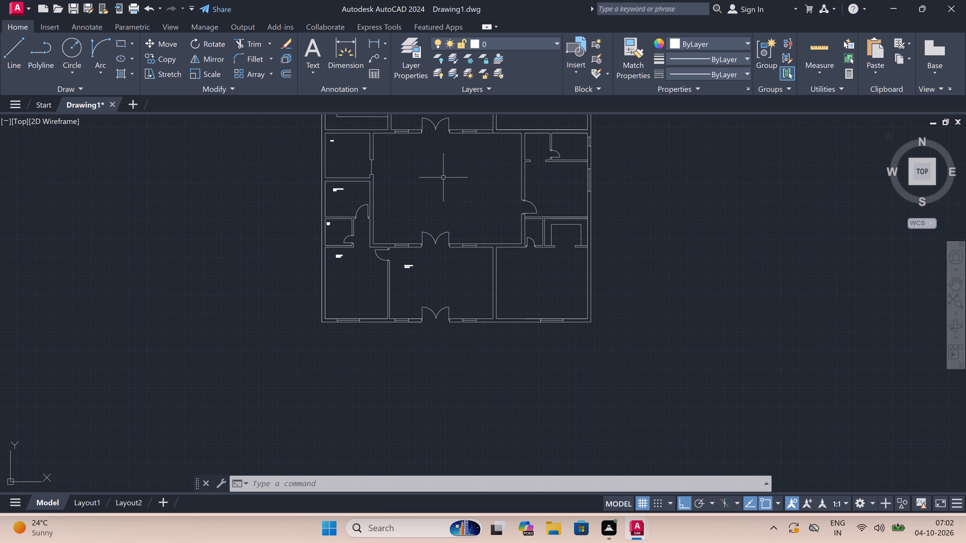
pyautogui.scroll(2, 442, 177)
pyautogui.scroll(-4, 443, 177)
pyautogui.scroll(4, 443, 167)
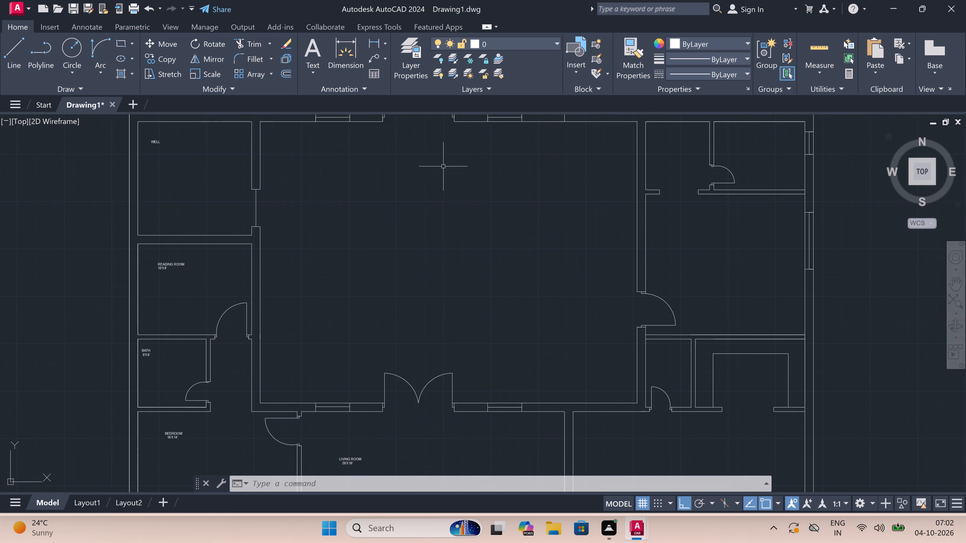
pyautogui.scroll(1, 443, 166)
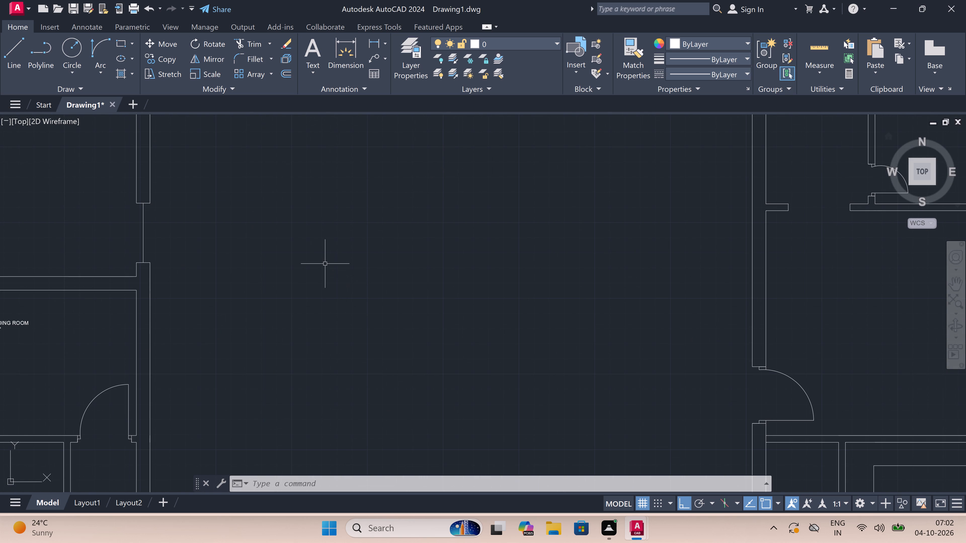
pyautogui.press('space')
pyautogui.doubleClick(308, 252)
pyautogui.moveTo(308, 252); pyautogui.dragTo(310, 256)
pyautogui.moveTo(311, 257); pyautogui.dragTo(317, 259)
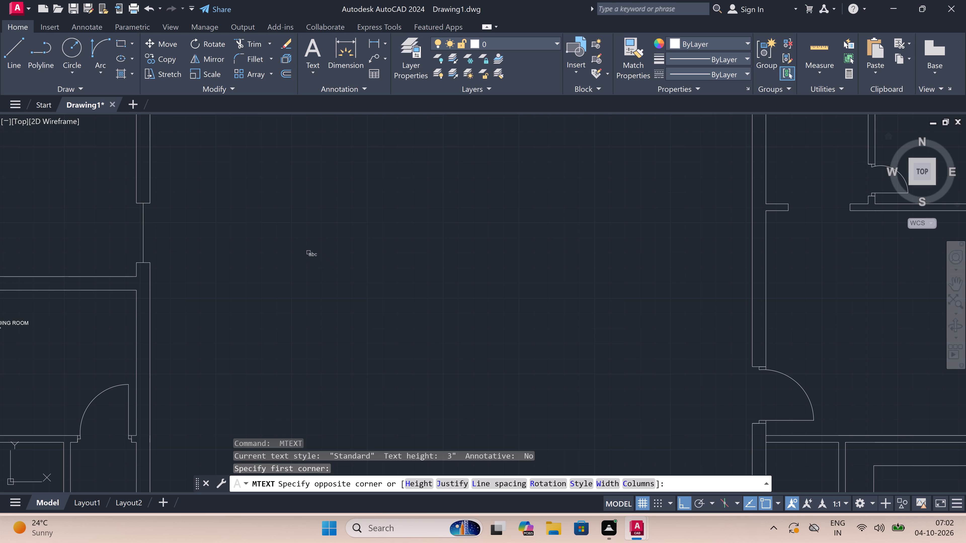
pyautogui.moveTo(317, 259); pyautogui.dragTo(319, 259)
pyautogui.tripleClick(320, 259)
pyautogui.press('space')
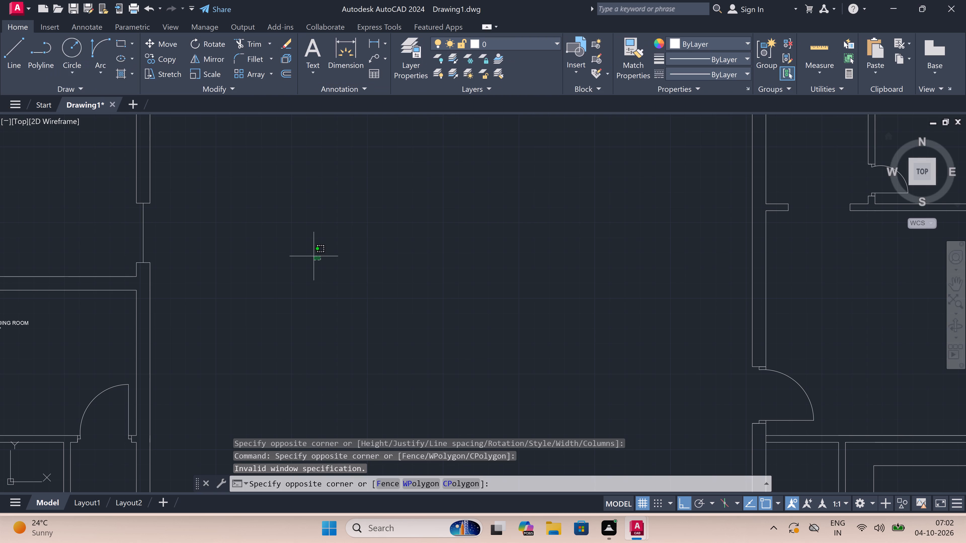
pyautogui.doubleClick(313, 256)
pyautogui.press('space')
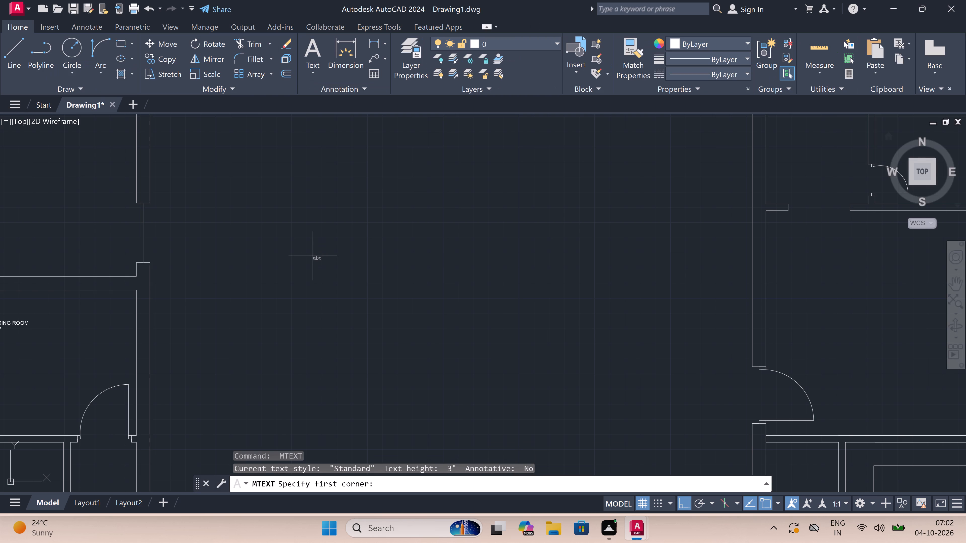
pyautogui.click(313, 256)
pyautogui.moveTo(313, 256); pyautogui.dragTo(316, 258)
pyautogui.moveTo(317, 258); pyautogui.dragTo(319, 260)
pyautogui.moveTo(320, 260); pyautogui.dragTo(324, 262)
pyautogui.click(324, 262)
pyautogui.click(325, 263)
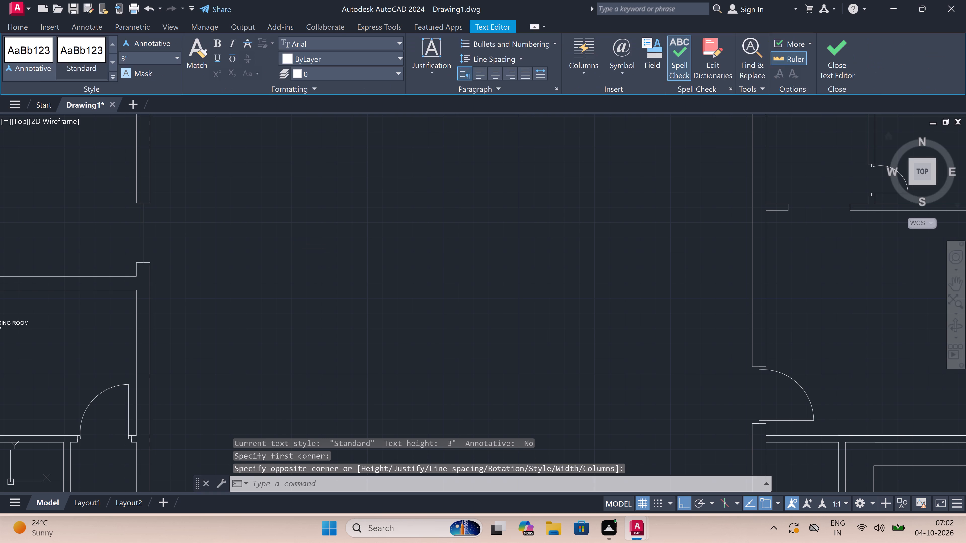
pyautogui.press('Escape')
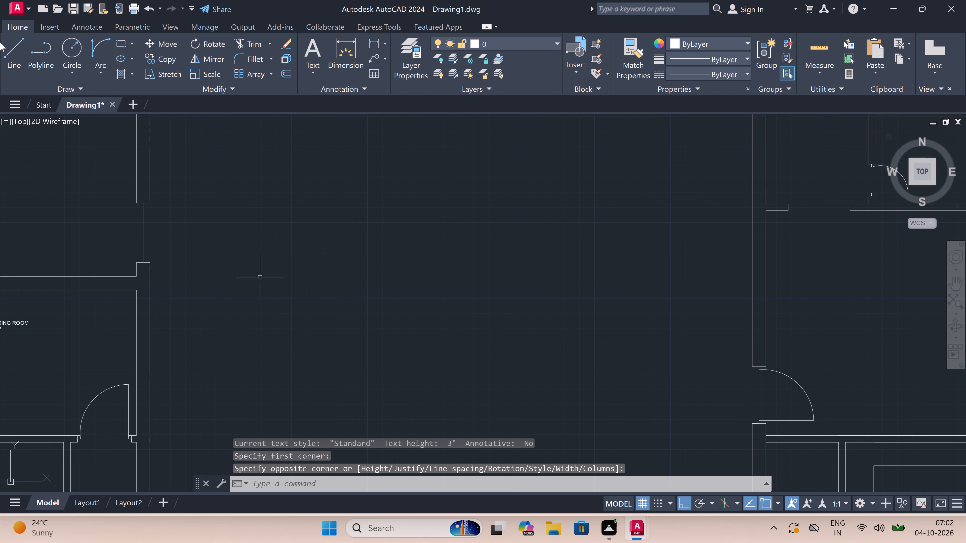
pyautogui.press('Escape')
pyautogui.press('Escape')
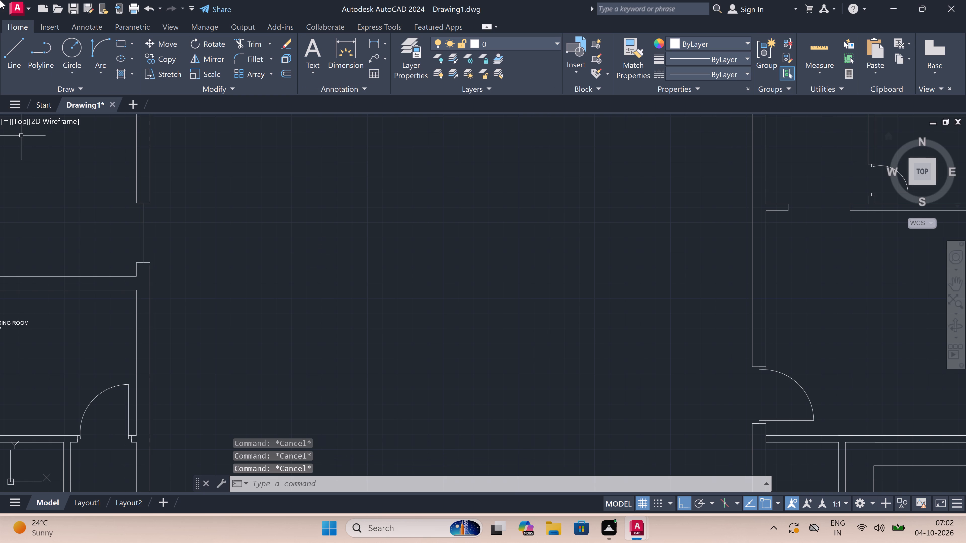
# Place a wide multiline text box in the northwest part of the large central room, extending east across most of it.
pyautogui.press('space')
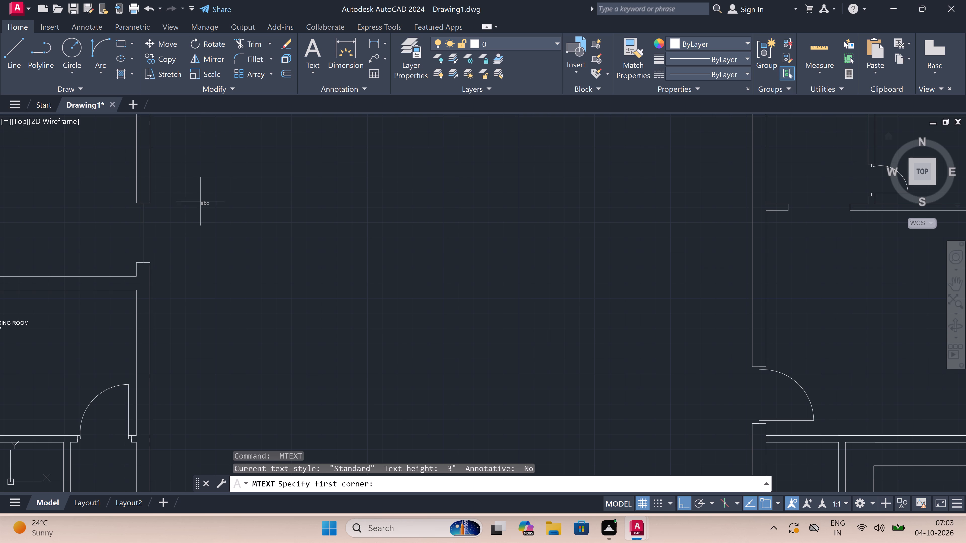
pyautogui.moveTo(237, 222); pyautogui.dragTo(239, 223)
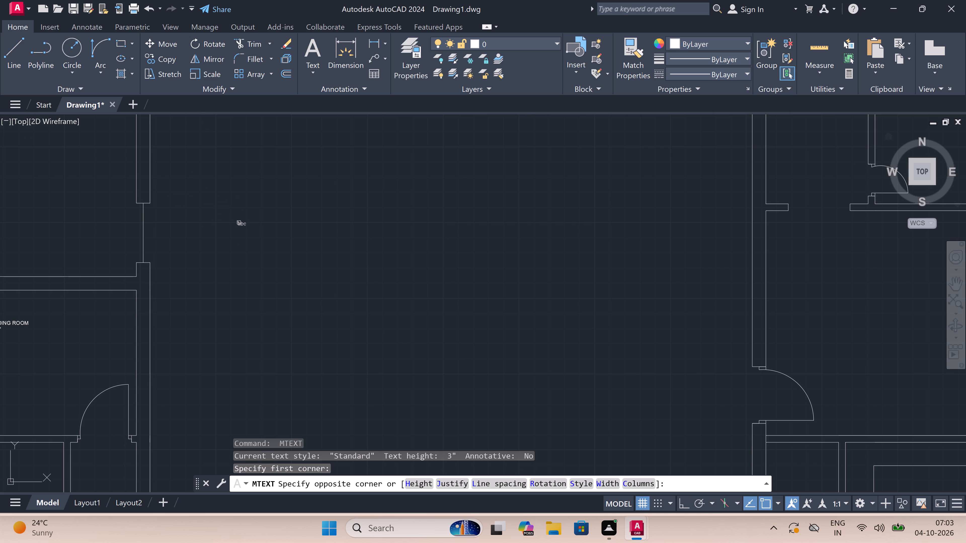
pyautogui.moveTo(239, 223); pyautogui.dragTo(410, 249)
pyautogui.moveTo(410, 249); pyautogui.dragTo(612, 238)
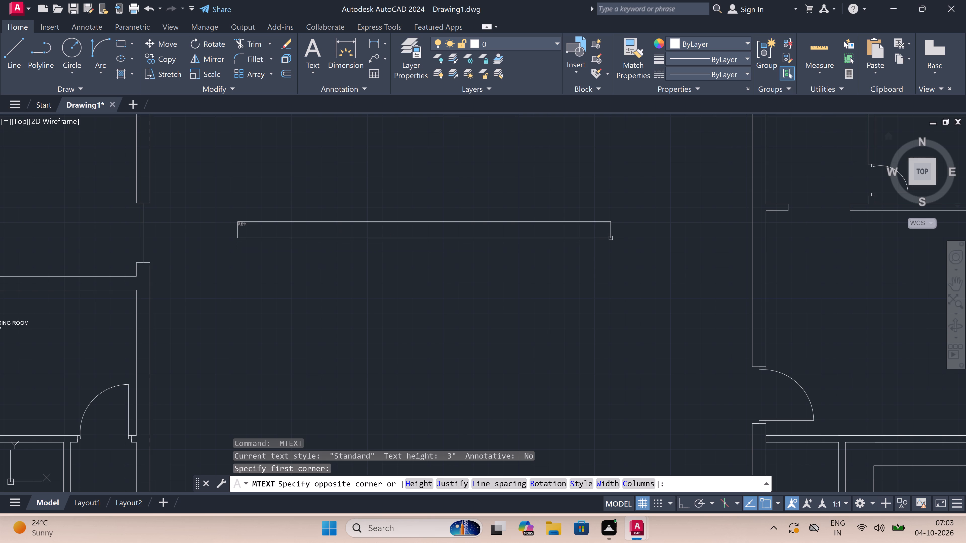
pyautogui.moveTo(612, 238); pyautogui.dragTo(613, 237)
pyautogui.doubleClick(613, 237)
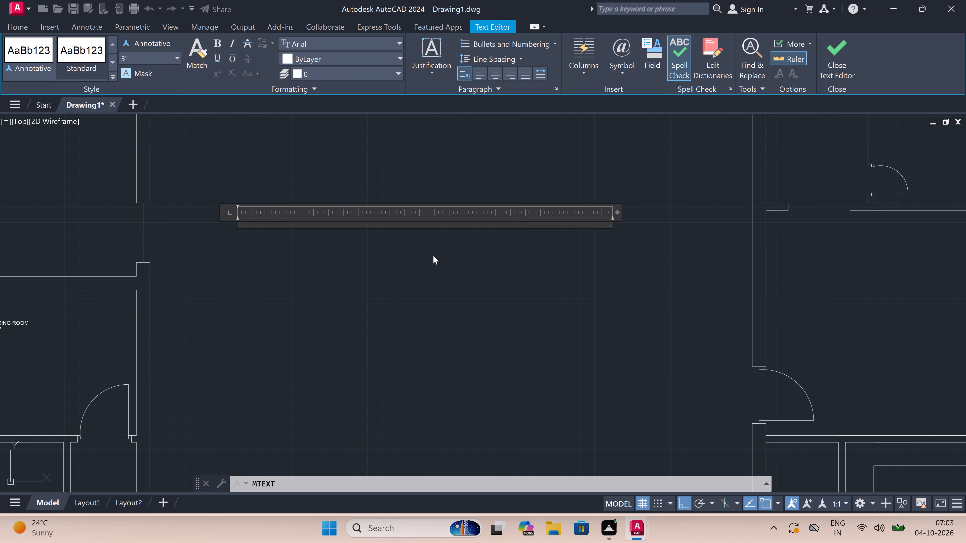
# Enter NADUMUTTAM in capitals on the first line of the label and start a second line.
pyautogui.press('n')
pyautogui.press('a')
pyautogui.press('d')
pyautogui.press('u')
pyautogui.write('MU')
pyautogui.write('TT')
pyautogui.press('a')
pyautogui.press('m')
pyautogui.press('Return')
# Add the size 20'X20' on the second line, indented by four spaces, and finish the label.
pyautogui.press('space')
pyautogui.press('space')
pyautogui.press('space')
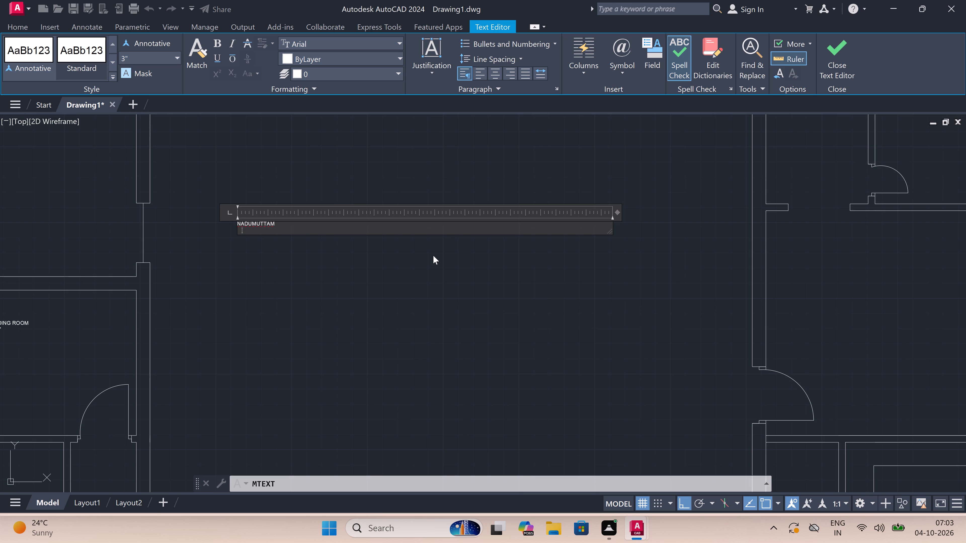
pyautogui.press('space')
pyautogui.press('2')
pyautogui.press('0')
pyautogui.press("'")
pyautogui.press('x')
pyautogui.press('2')
pyautogui.press('0')
pyautogui.press("'")
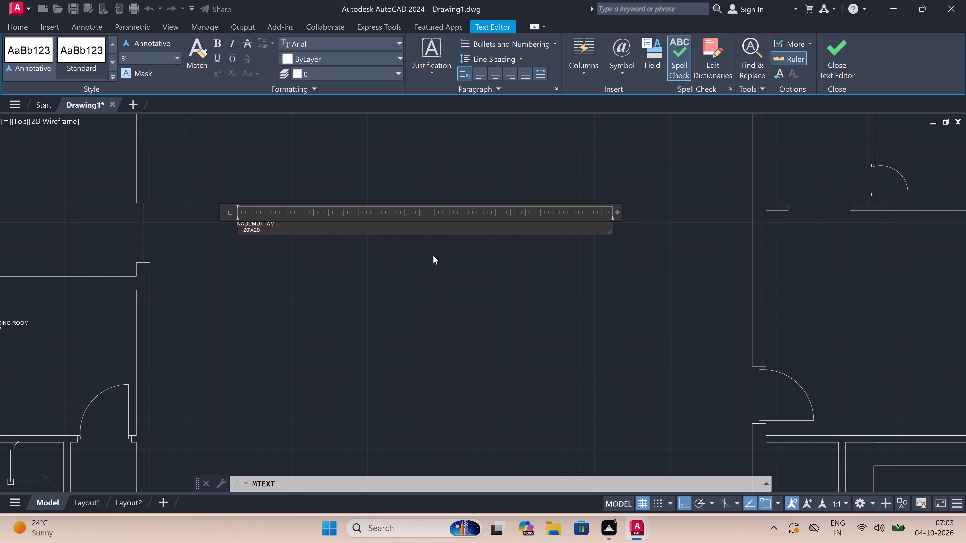
pyautogui.click(433, 255)
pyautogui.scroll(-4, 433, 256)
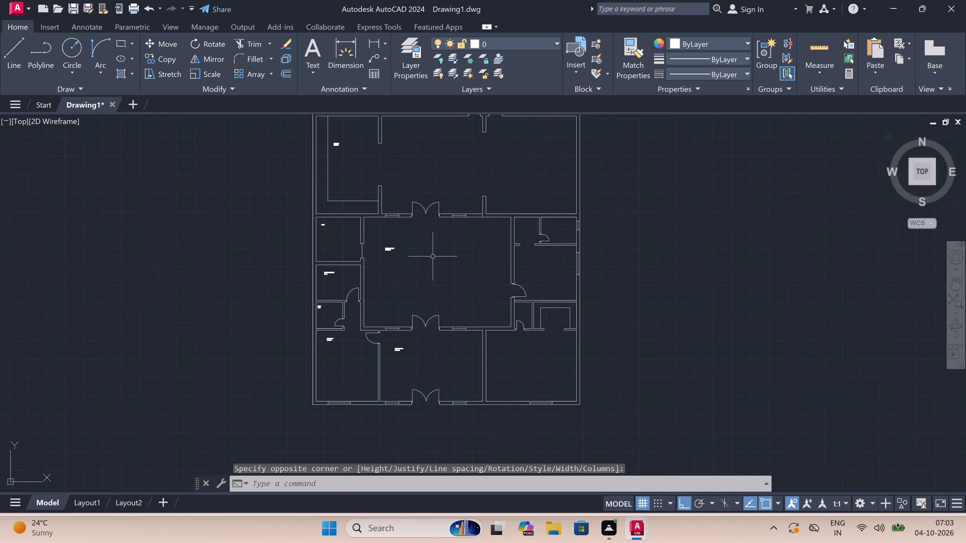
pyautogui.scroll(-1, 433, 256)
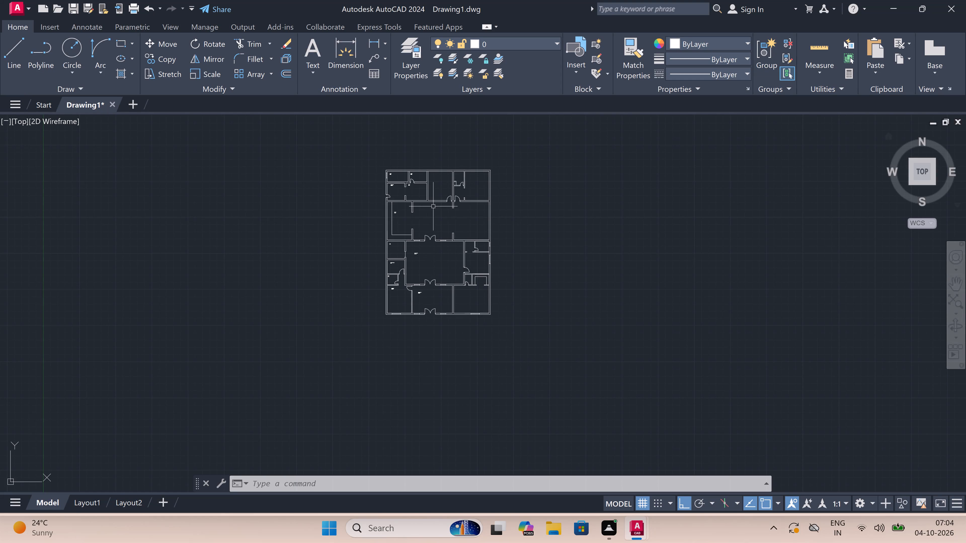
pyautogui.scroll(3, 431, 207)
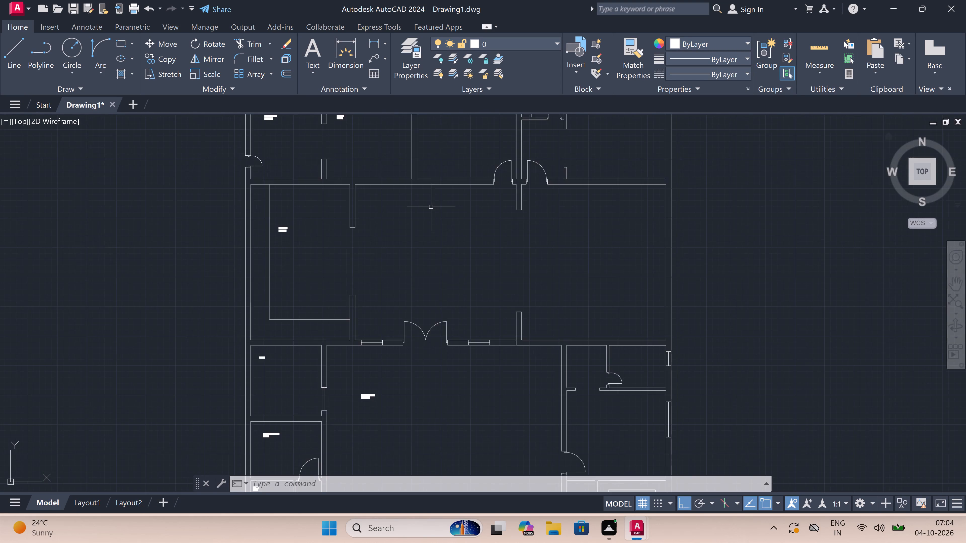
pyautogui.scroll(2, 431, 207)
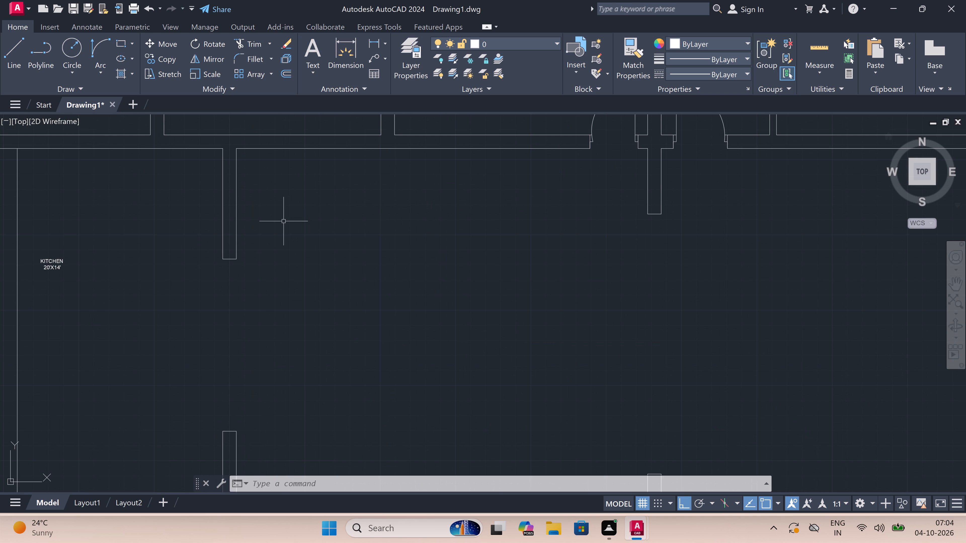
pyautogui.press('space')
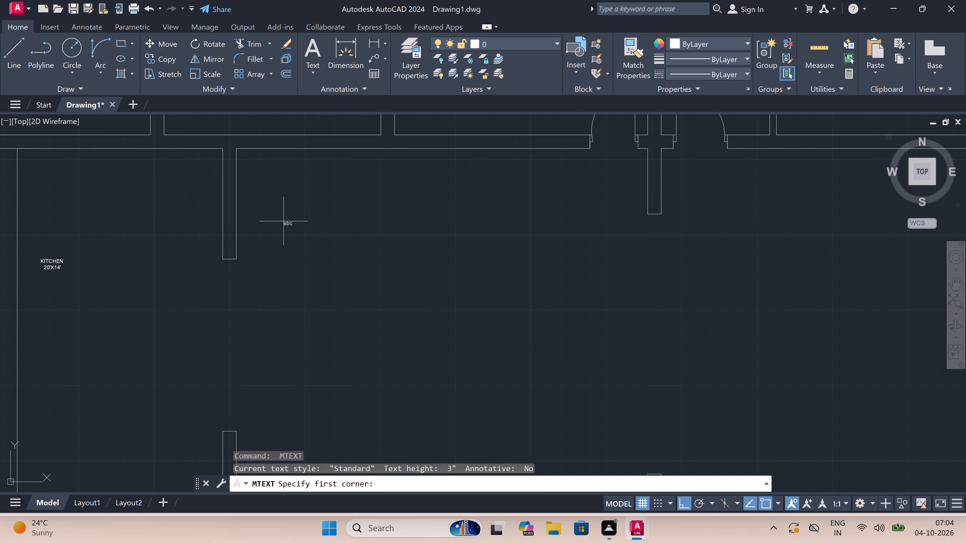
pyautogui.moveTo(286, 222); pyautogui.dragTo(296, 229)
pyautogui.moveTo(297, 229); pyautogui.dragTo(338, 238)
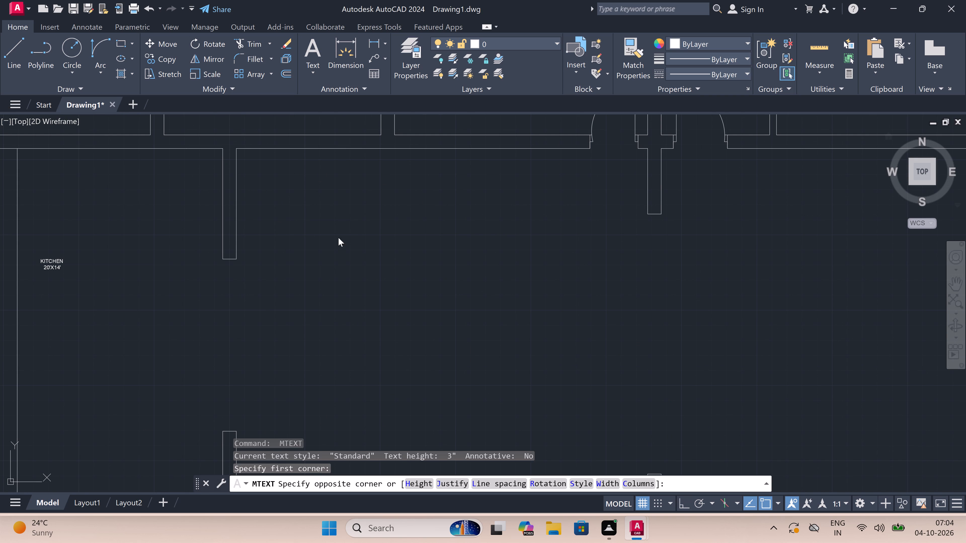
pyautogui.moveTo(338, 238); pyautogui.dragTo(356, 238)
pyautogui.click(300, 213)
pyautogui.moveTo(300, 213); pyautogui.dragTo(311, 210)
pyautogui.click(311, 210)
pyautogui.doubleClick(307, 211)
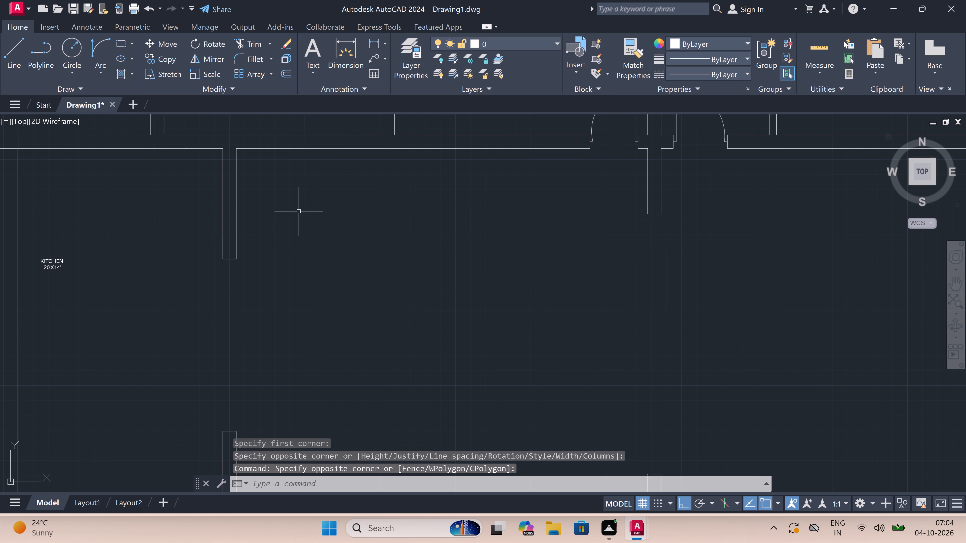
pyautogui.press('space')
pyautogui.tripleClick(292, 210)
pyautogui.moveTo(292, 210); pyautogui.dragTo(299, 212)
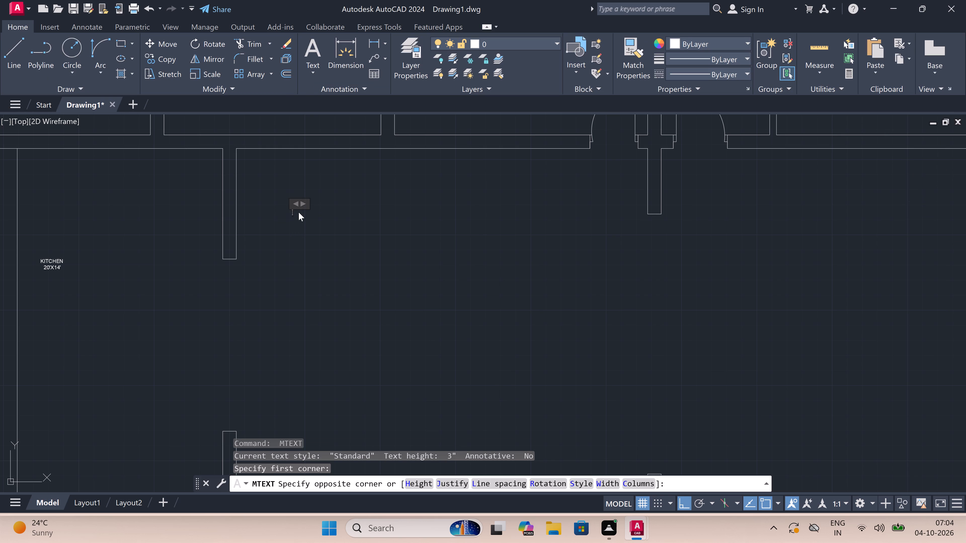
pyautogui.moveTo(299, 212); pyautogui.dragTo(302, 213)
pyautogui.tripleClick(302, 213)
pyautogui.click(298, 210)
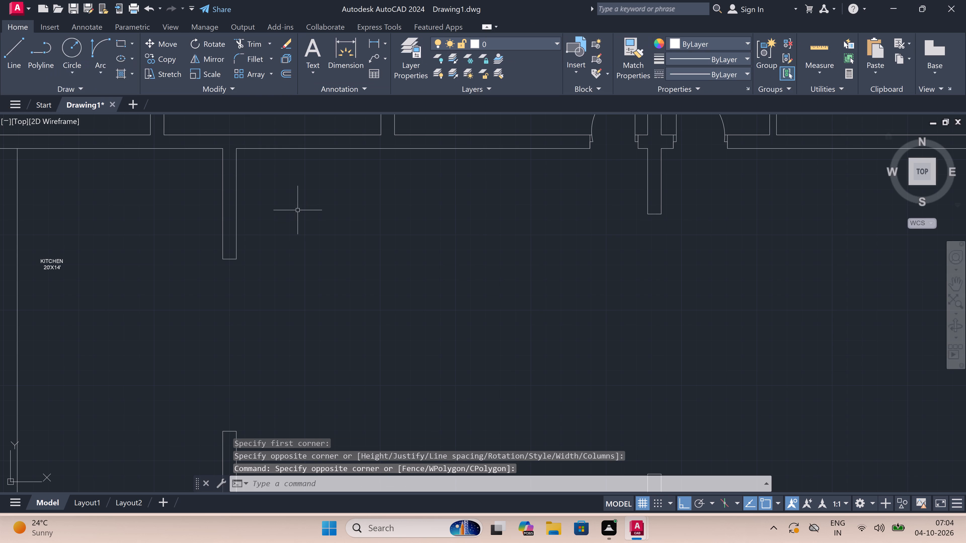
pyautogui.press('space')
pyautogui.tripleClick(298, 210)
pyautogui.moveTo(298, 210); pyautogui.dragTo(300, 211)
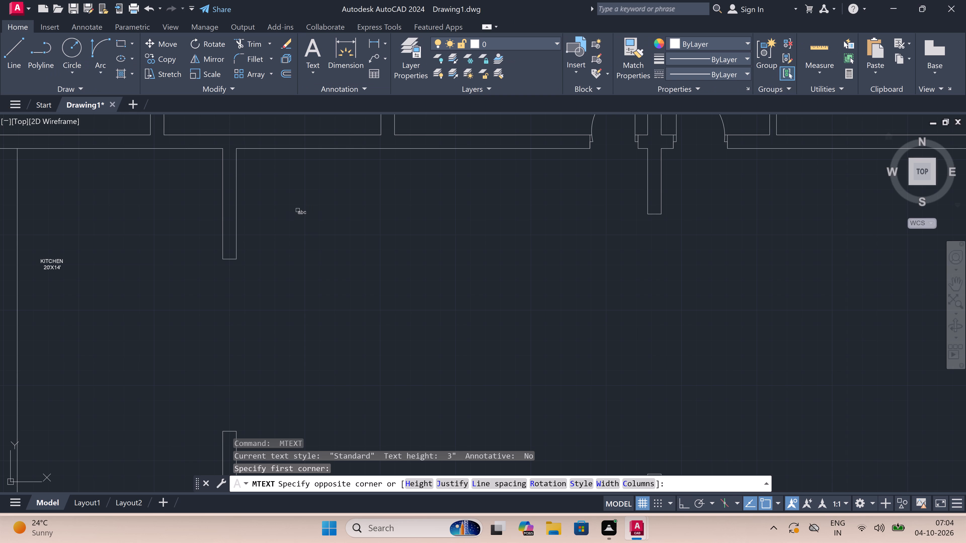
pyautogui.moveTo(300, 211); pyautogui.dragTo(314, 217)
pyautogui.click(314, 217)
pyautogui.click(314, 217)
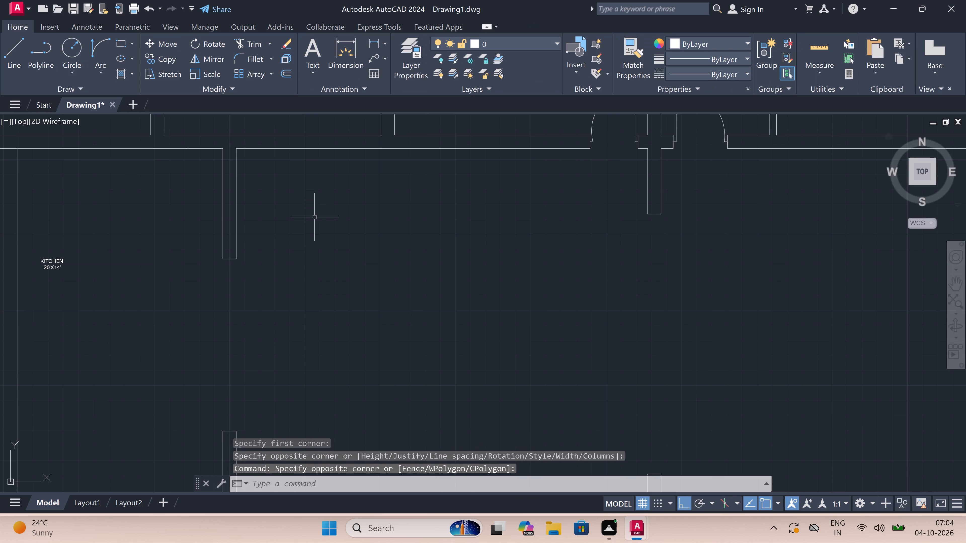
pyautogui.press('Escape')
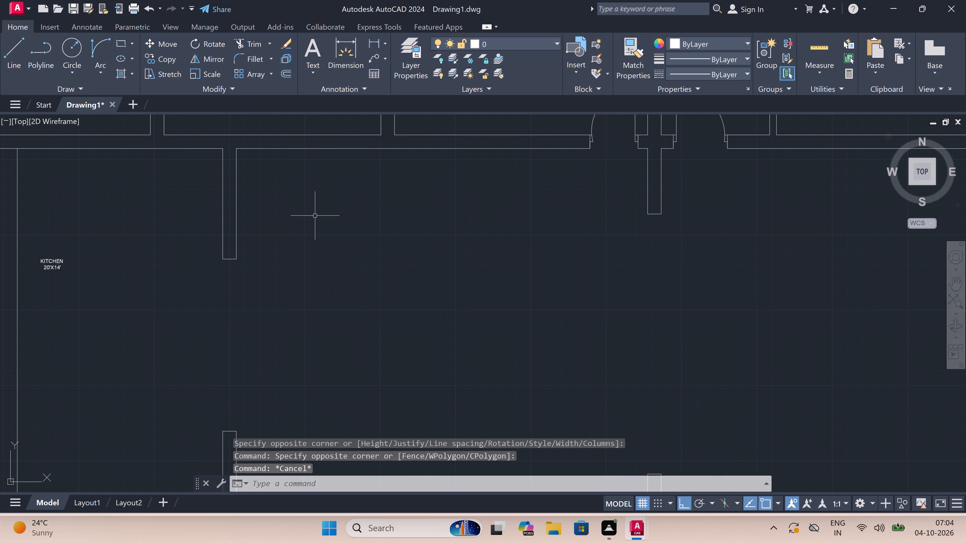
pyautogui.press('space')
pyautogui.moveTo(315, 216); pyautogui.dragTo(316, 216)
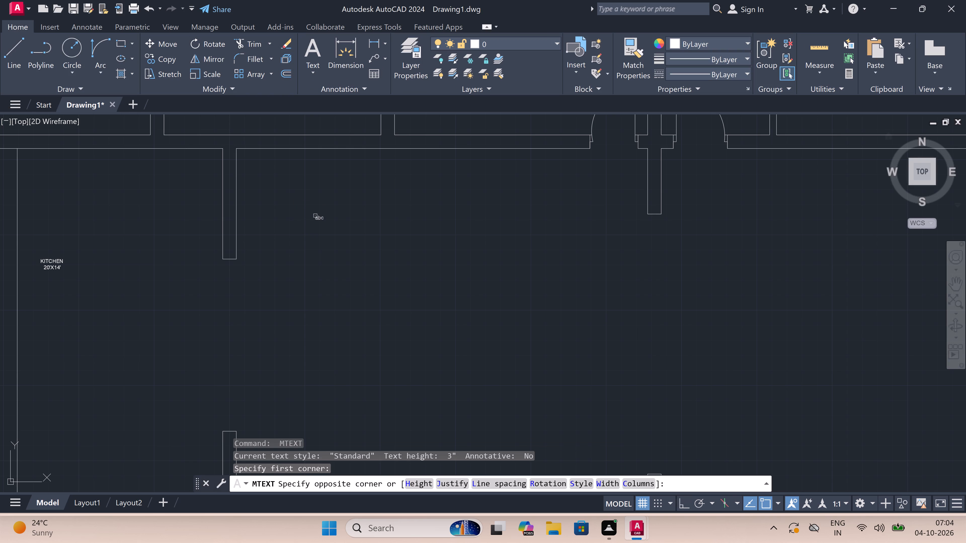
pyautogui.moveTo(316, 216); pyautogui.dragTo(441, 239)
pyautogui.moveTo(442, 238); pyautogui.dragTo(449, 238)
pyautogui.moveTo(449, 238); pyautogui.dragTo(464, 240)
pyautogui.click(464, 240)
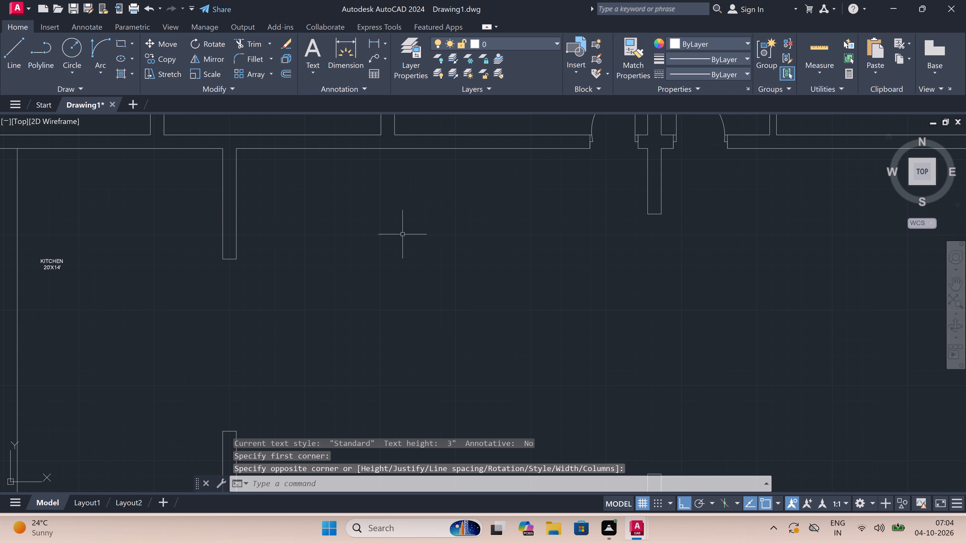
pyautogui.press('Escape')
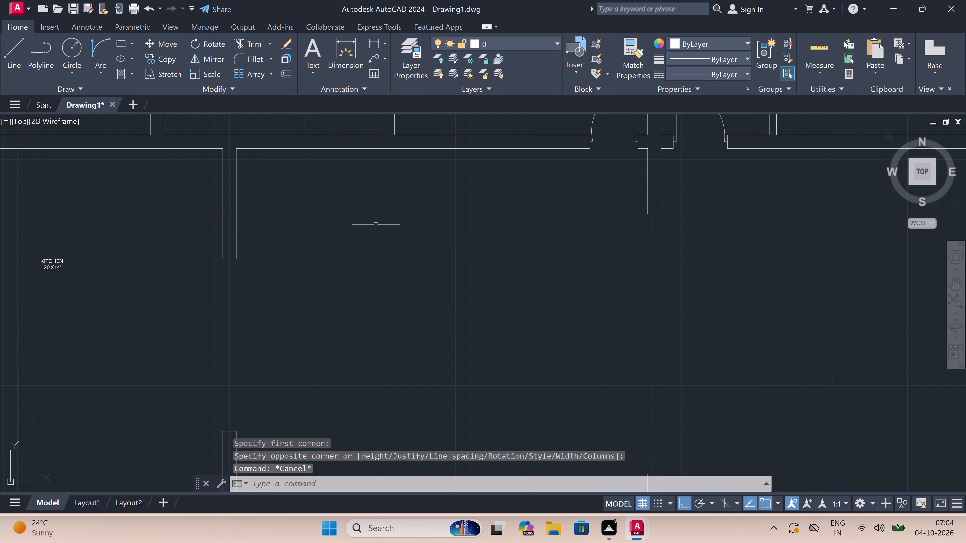
# Place a wide multiline text box in the north part of the large room just east of the kitchen, extending east across most of it.
pyautogui.press('space')
pyautogui.moveTo(303, 210); pyautogui.dragTo(308, 213)
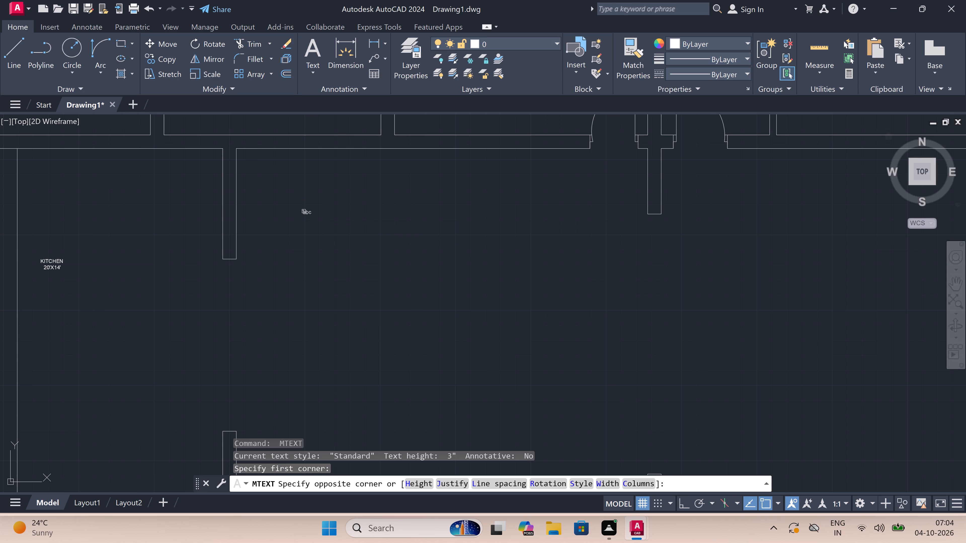
pyautogui.moveTo(308, 213); pyautogui.dragTo(480, 237)
pyautogui.moveTo(480, 237); pyautogui.dragTo(594, 230)
pyautogui.doubleClick(594, 230)
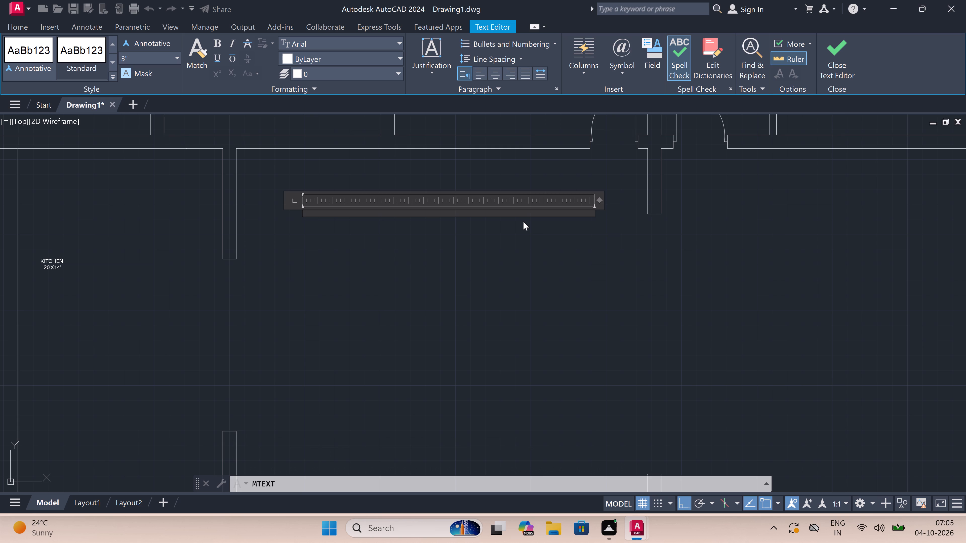
# Enter DINING HALL in capitals on the first line of the label and start a second line.
pyautogui.press('d')
pyautogui.write('INING')
pyautogui.press('space')
pyautogui.write('HALL')
pyautogui.press('Return')
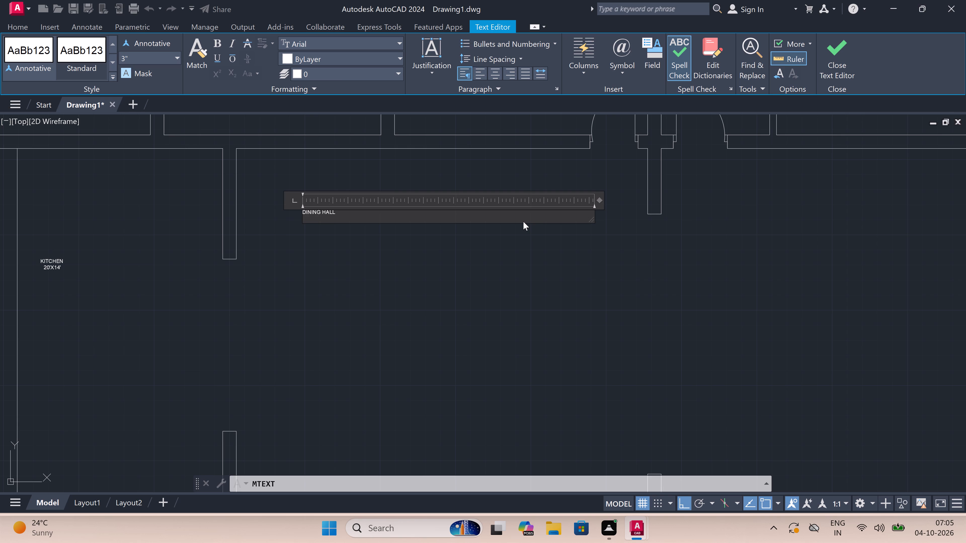
# Add the size 24'X16' on the second line, indented by two spaces, and finish the label.
pyautogui.press('space')
pyautogui.press('space')
pyautogui.press('2')
pyautogui.press('4')
pyautogui.press("'")
pyautogui.press('x')
pyautogui.press('1')
pyautogui.press('6')
pyautogui.press("'")
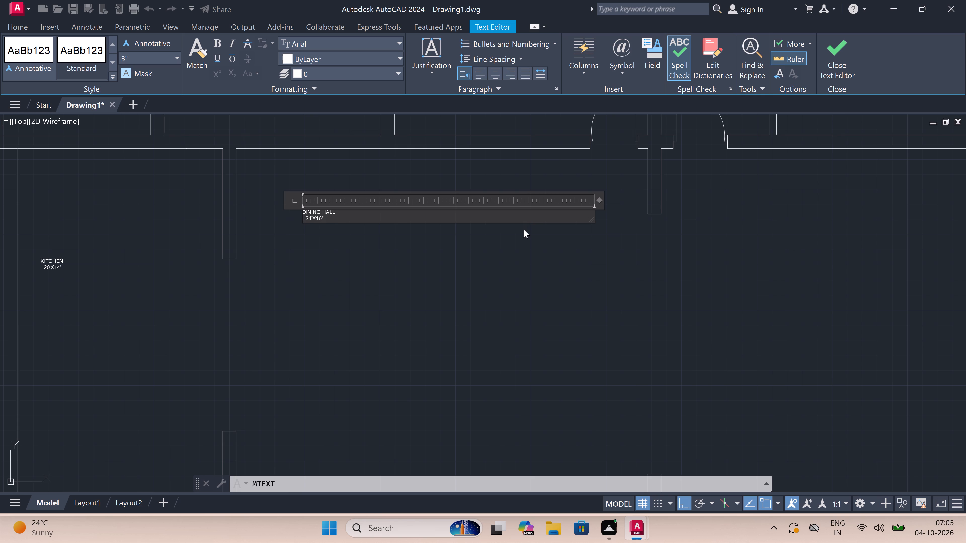
pyautogui.doubleClick(524, 229)
# Look over the floor plan, especially its north side, for the next room that needs a label.
pyautogui.scroll(3, 524, 229)
pyautogui.scroll(-2, 524, 230)
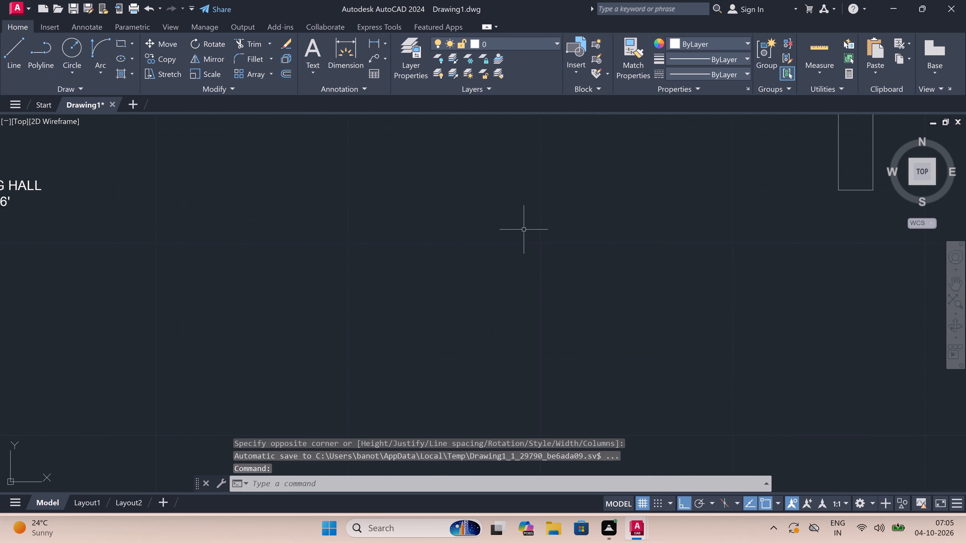
pyautogui.scroll(-3, 524, 230)
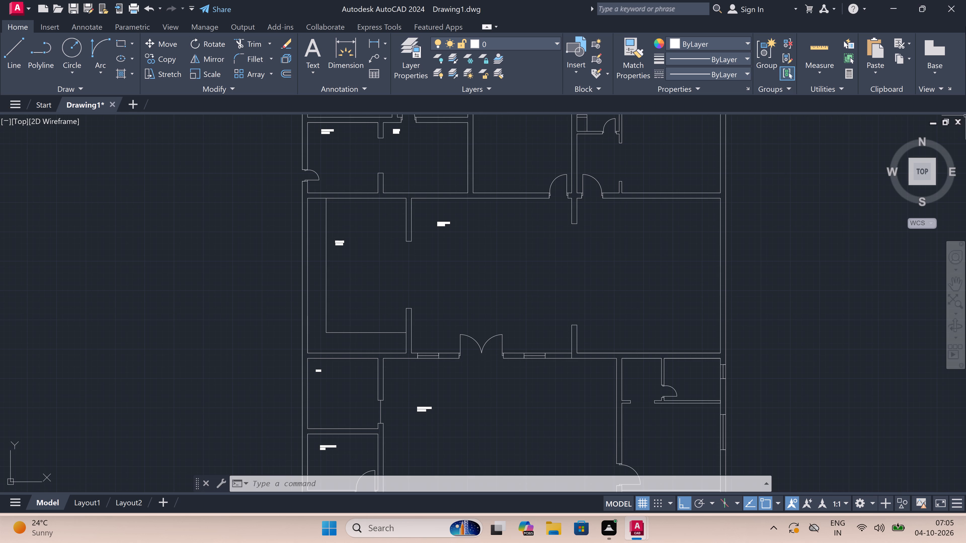
pyautogui.scroll(-1, 965, 22)
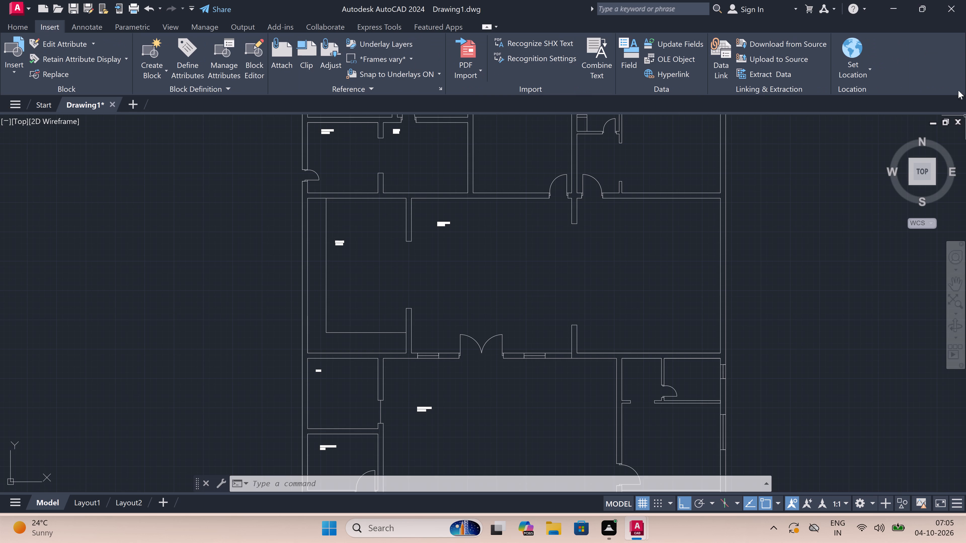
pyautogui.scroll(2, 673, 218)
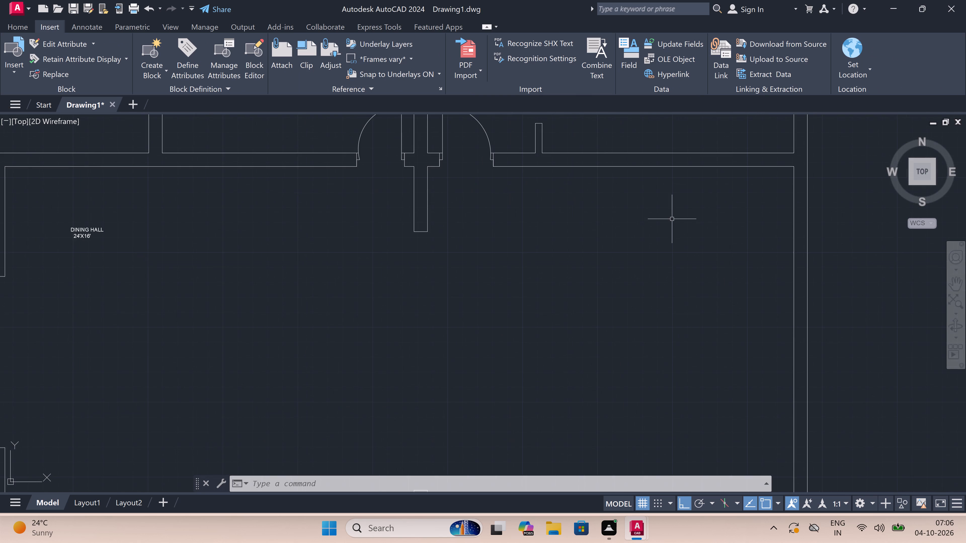
pyautogui.scroll(-5, 672, 219)
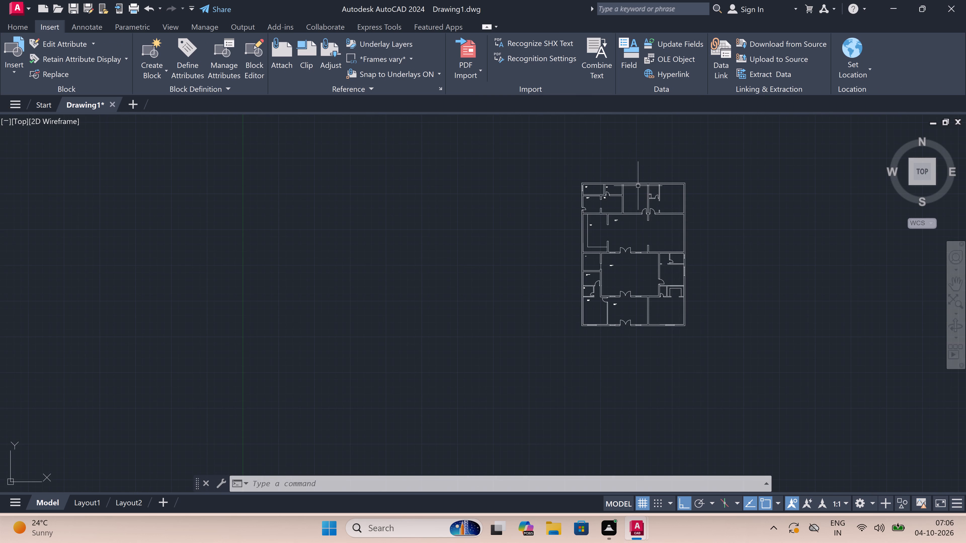
pyautogui.scroll(4, 638, 186)
pyautogui.scroll(-1, 636, 196)
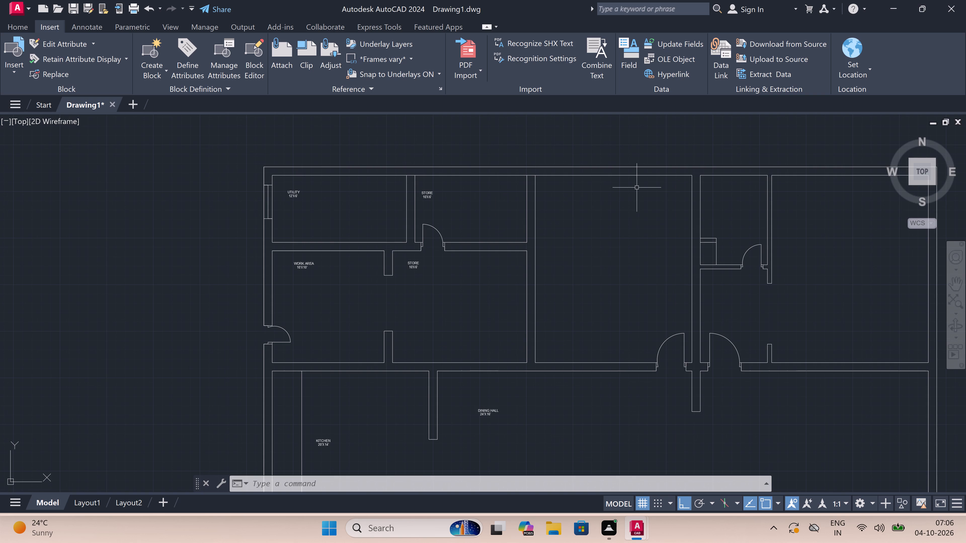
pyautogui.scroll(-1, 664, 276)
pyautogui.scroll(3, 665, 276)
pyautogui.scroll(-3, 636, 205)
pyautogui.scroll(3, 630, 186)
pyautogui.scroll(-3, 630, 186)
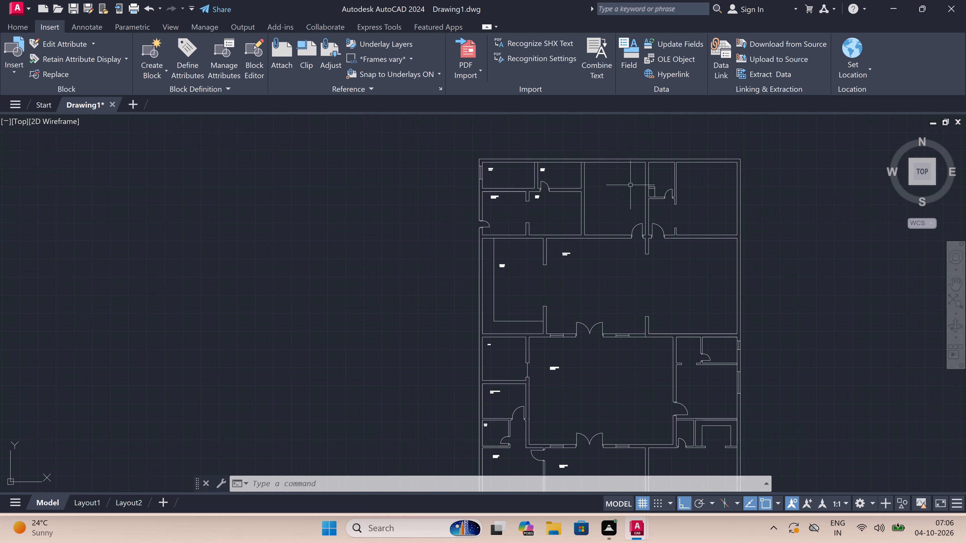
pyautogui.scroll(-1, 630, 185)
pyautogui.scroll(4, 628, 173)
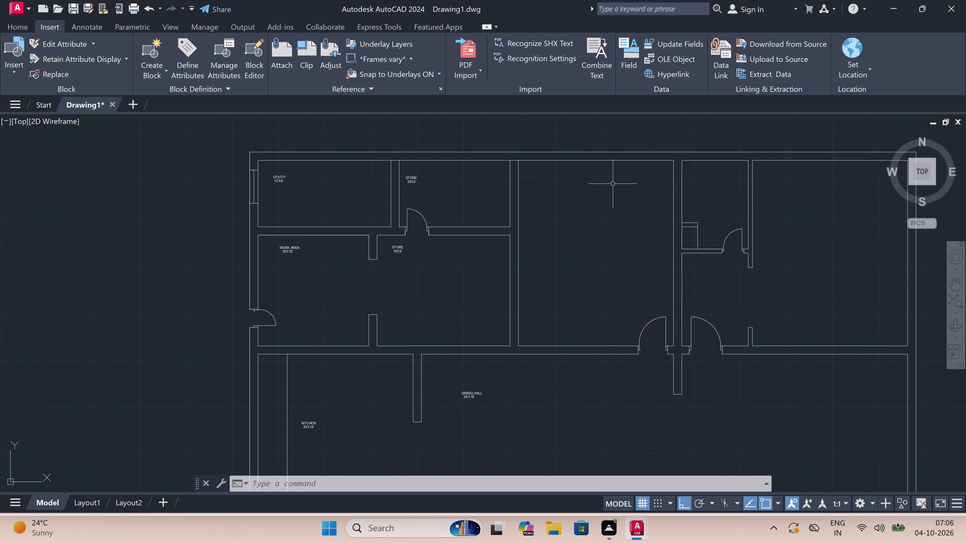
pyautogui.scroll(1, 591, 201)
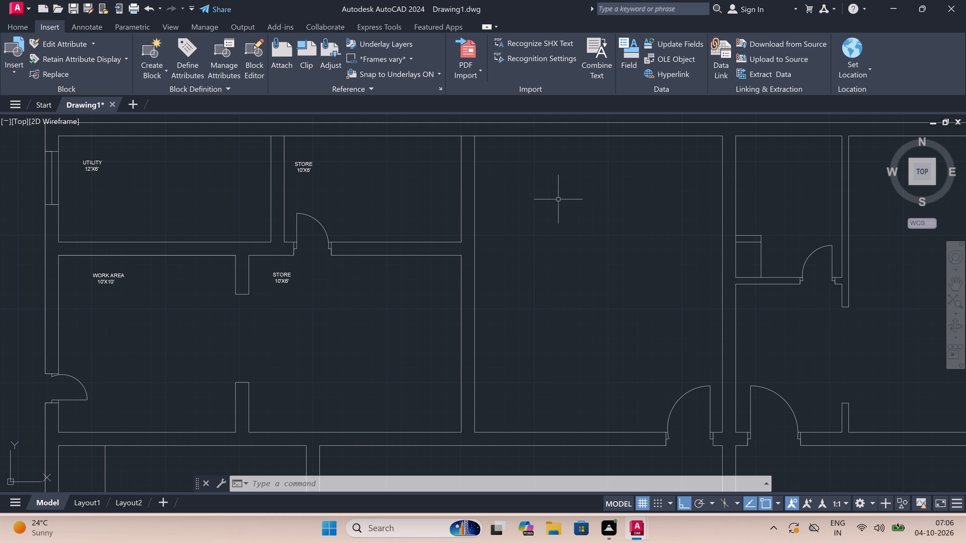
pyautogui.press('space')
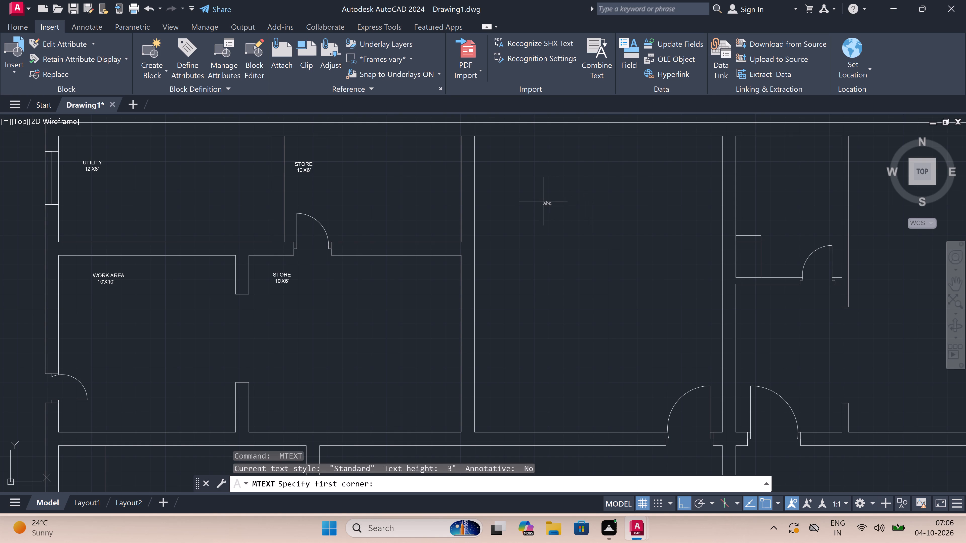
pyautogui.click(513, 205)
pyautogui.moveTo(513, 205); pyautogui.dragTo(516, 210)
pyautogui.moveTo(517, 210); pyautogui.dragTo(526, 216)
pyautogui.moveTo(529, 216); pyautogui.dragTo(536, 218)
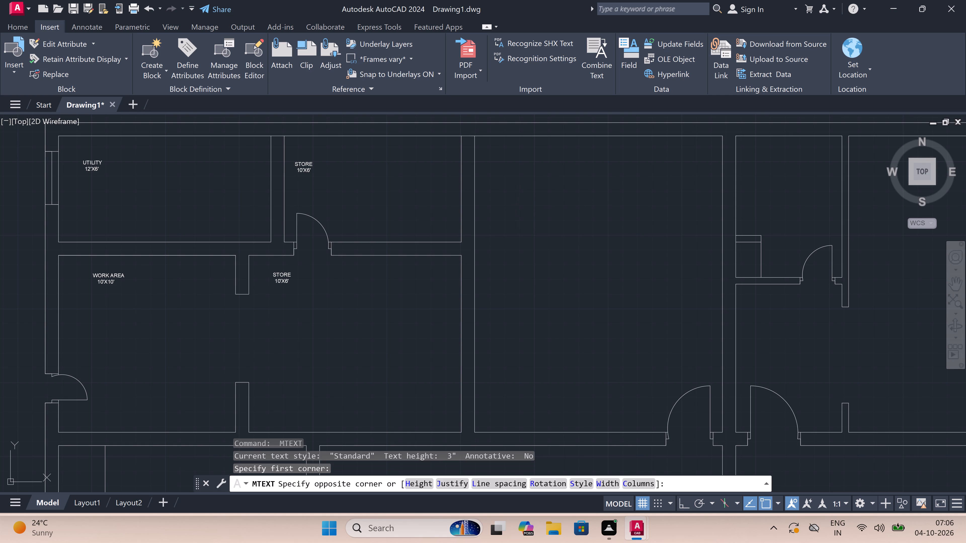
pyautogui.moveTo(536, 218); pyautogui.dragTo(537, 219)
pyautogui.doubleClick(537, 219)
# Place a wide multiline text box in the north part of the room east of the two STORE rooms, extending almost to its east wall.
pyautogui.press('space')
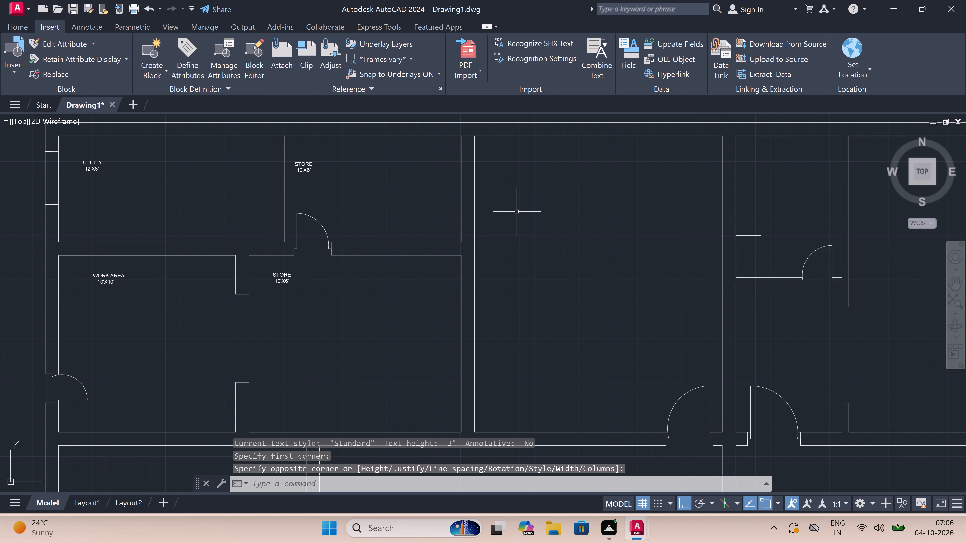
pyautogui.moveTo(517, 212); pyautogui.dragTo(571, 222)
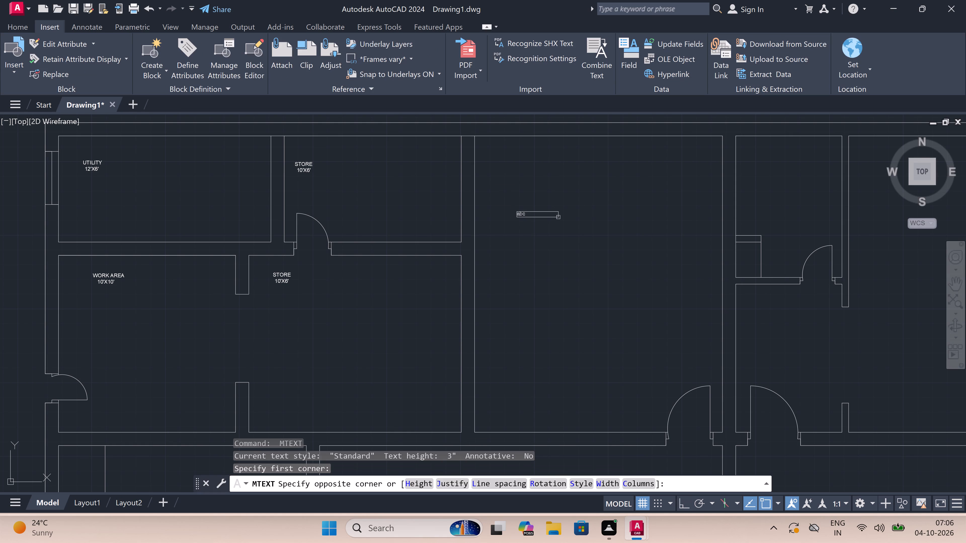
pyautogui.moveTo(571, 222); pyautogui.dragTo(705, 246)
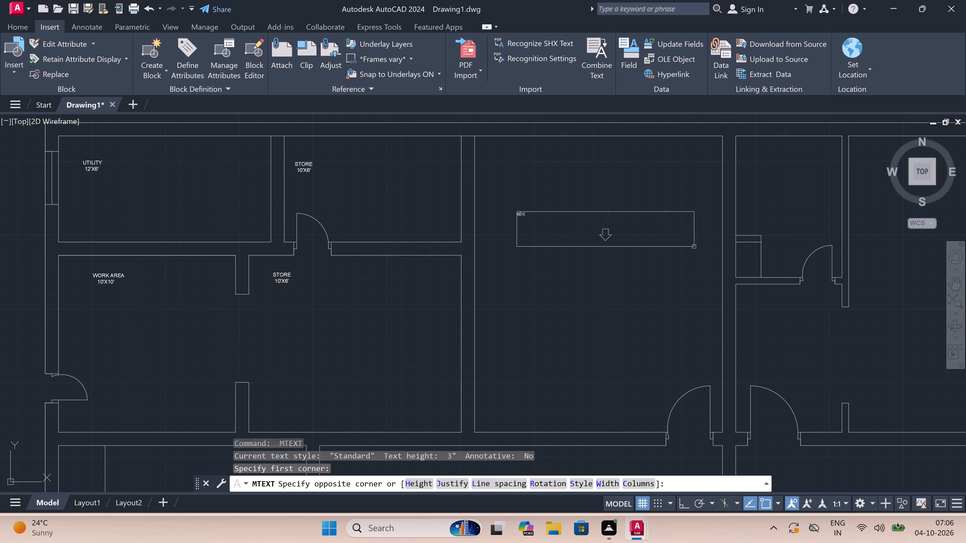
pyautogui.moveTo(705, 246); pyautogui.dragTo(705, 246)
pyautogui.tripleClick(705, 242)
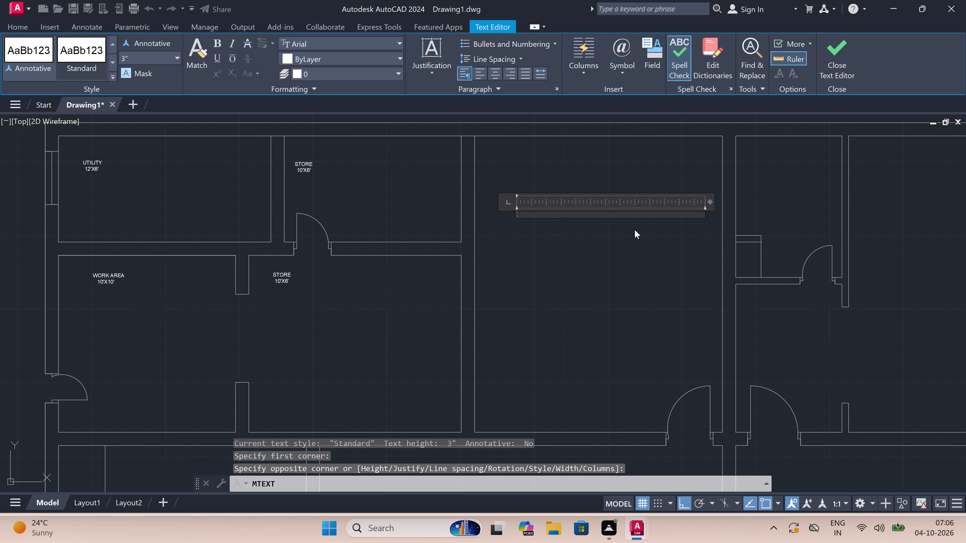
# Enter BEDROOM on the label's first line and 16'X14' on the second, indented by two spaces, and finish the label.
pyautogui.write('BEDR')
pyautogui.write('OOM')
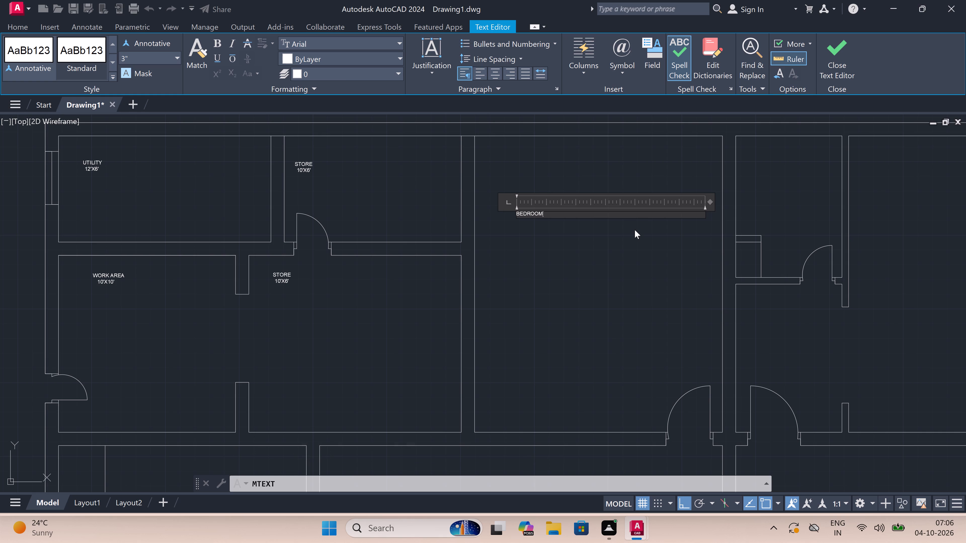
pyautogui.press('Return')
pyautogui.press('space')
pyautogui.press('space')
pyautogui.press('1')
pyautogui.press('6')
pyautogui.press("'")
pyautogui.press('x')
pyautogui.press('1')
pyautogui.press('4')
pyautogui.press("'")
pyautogui.doubleClick(635, 254)
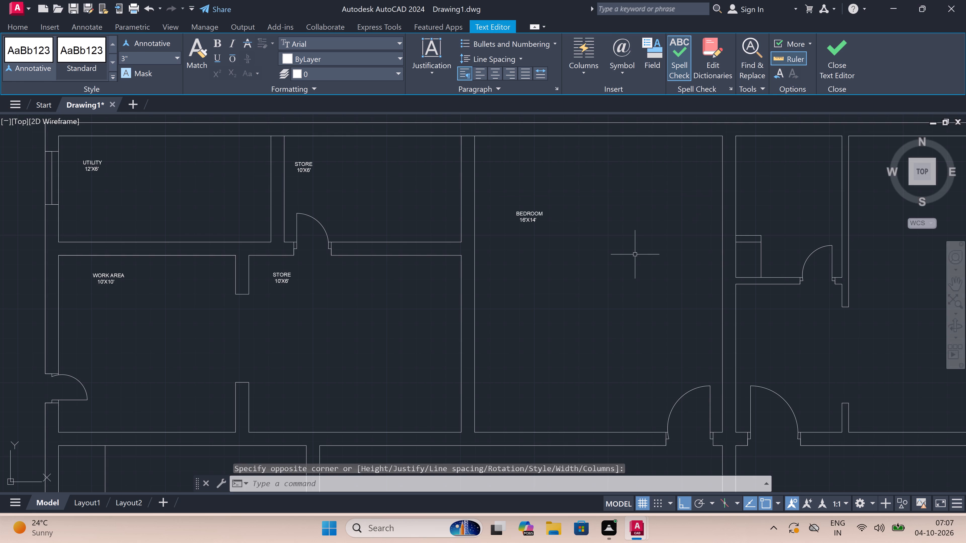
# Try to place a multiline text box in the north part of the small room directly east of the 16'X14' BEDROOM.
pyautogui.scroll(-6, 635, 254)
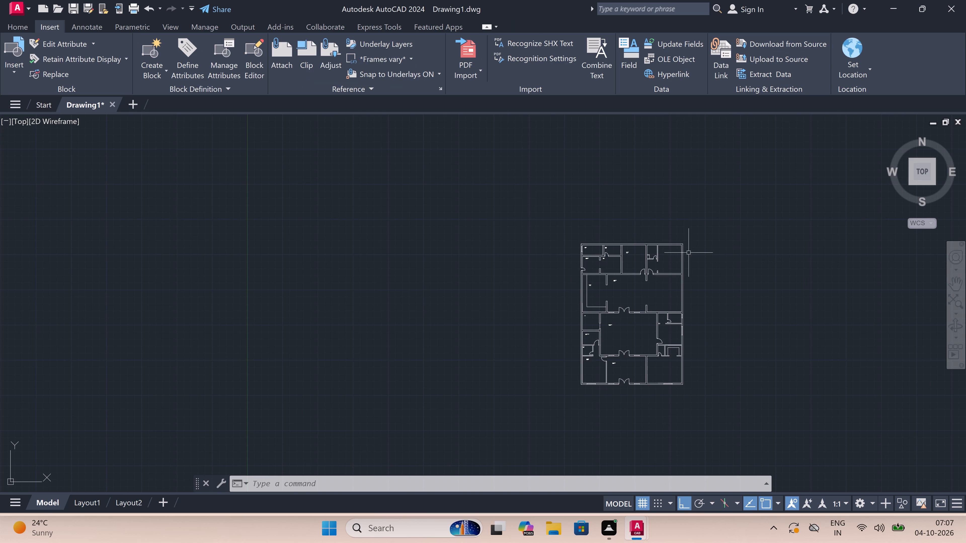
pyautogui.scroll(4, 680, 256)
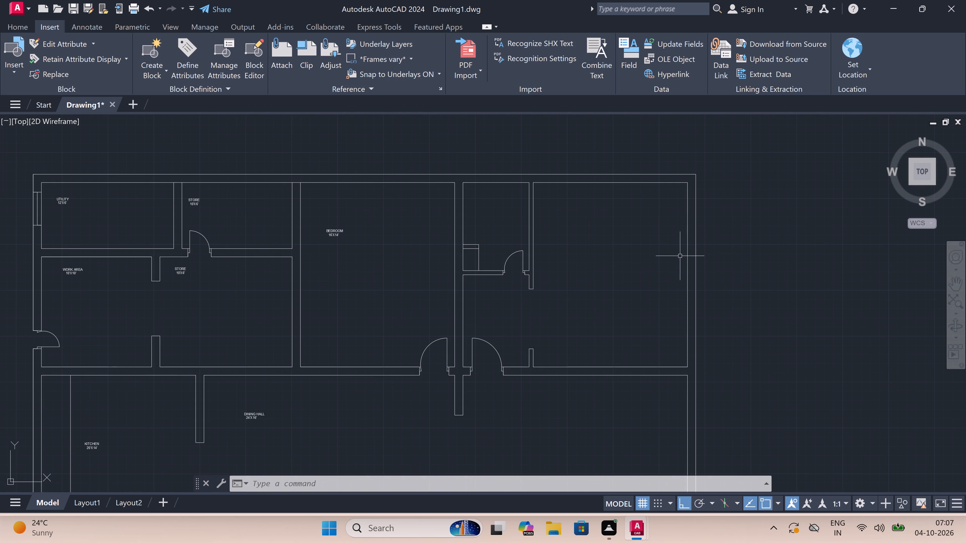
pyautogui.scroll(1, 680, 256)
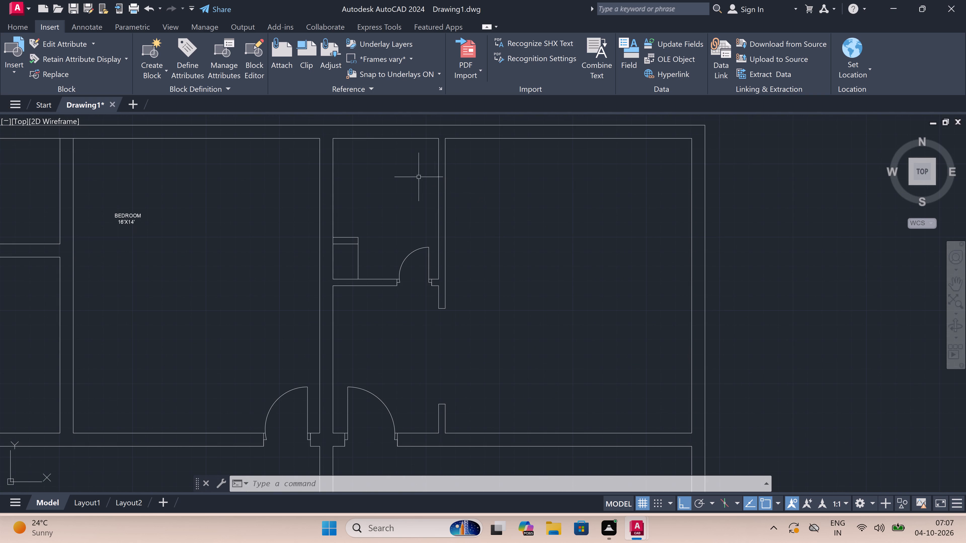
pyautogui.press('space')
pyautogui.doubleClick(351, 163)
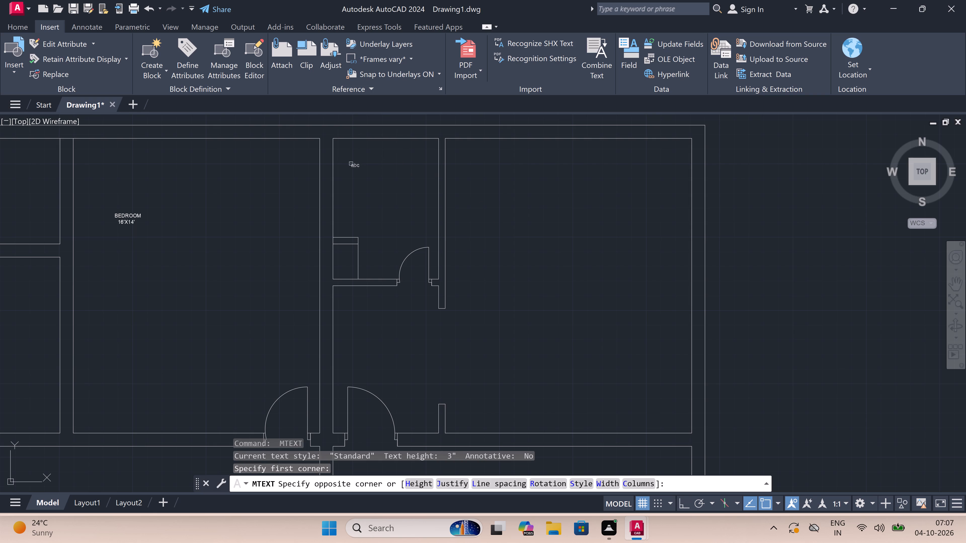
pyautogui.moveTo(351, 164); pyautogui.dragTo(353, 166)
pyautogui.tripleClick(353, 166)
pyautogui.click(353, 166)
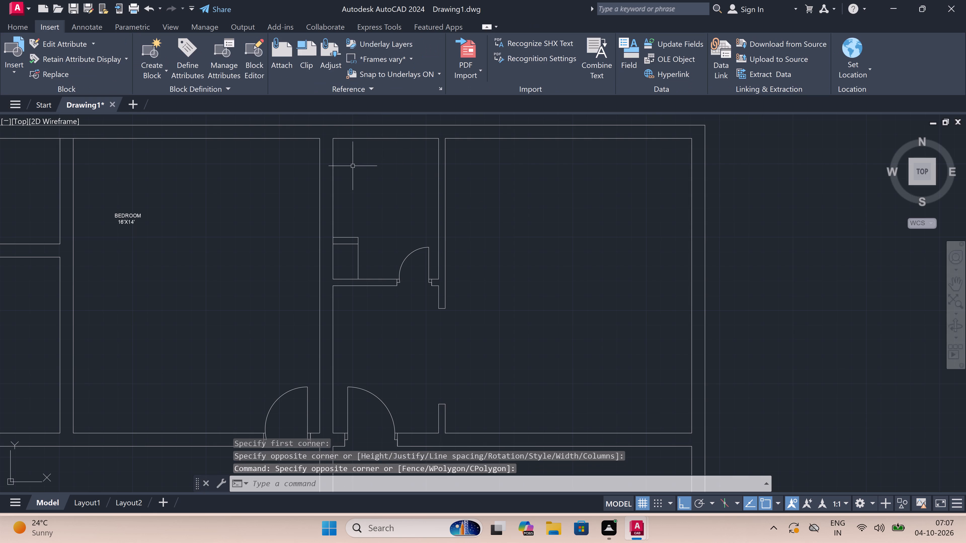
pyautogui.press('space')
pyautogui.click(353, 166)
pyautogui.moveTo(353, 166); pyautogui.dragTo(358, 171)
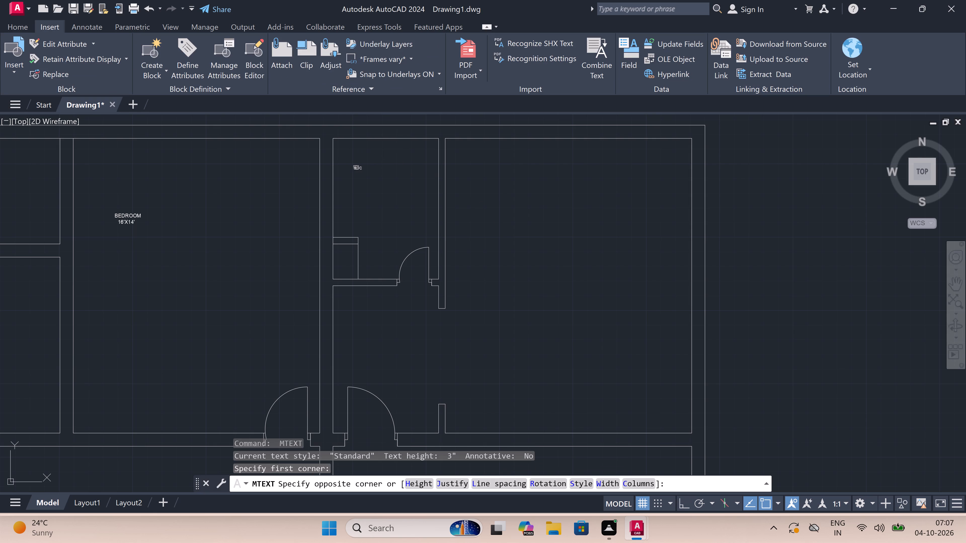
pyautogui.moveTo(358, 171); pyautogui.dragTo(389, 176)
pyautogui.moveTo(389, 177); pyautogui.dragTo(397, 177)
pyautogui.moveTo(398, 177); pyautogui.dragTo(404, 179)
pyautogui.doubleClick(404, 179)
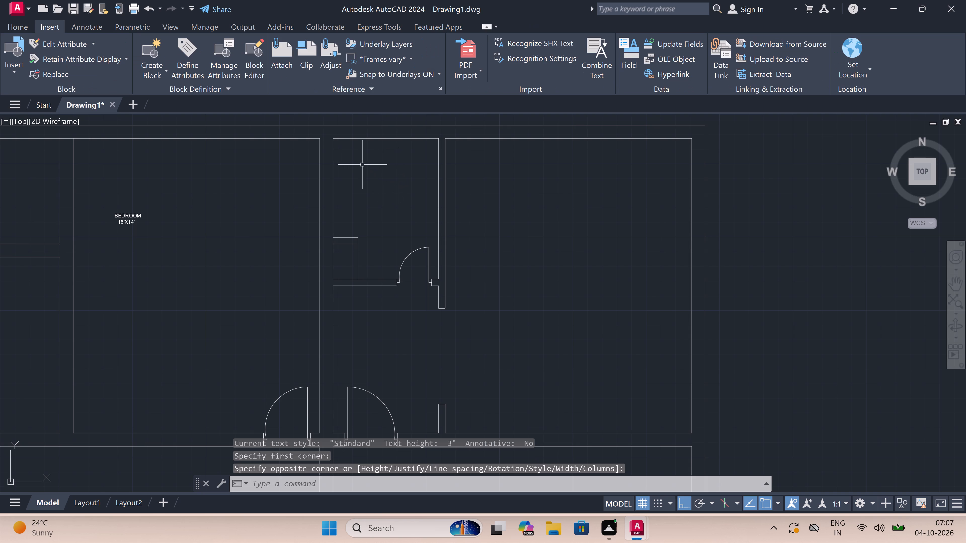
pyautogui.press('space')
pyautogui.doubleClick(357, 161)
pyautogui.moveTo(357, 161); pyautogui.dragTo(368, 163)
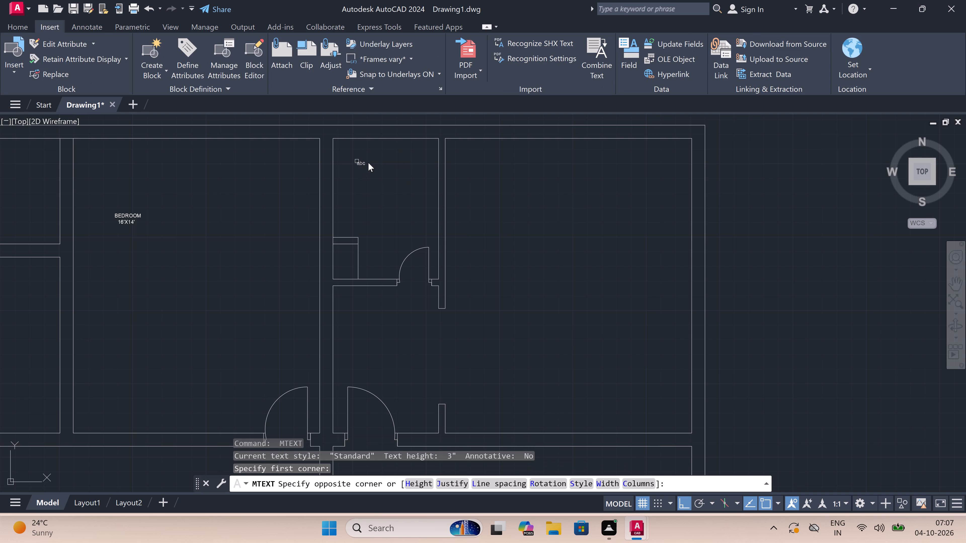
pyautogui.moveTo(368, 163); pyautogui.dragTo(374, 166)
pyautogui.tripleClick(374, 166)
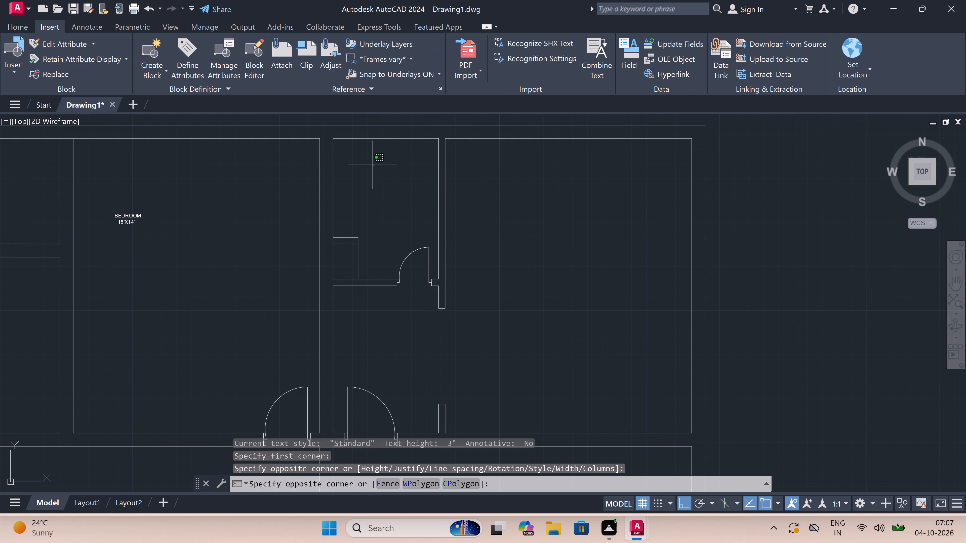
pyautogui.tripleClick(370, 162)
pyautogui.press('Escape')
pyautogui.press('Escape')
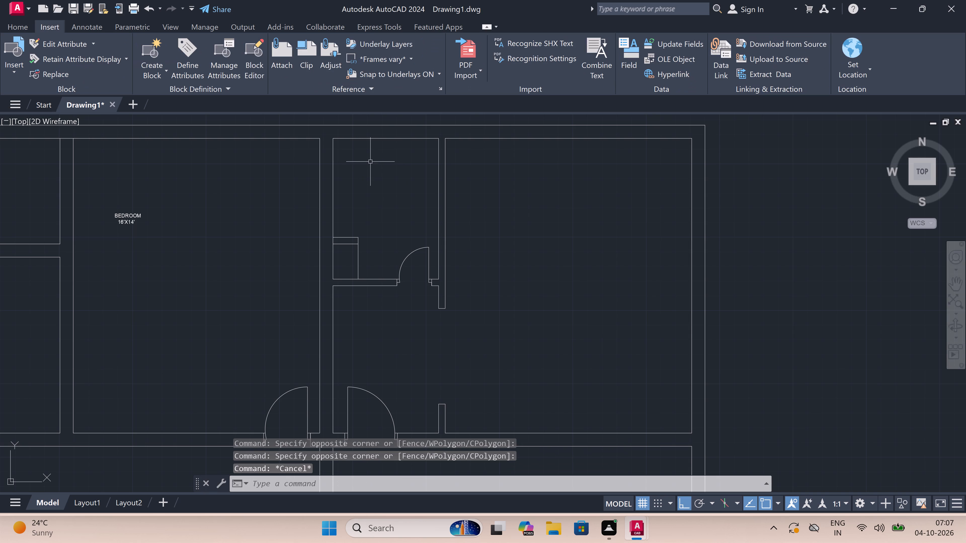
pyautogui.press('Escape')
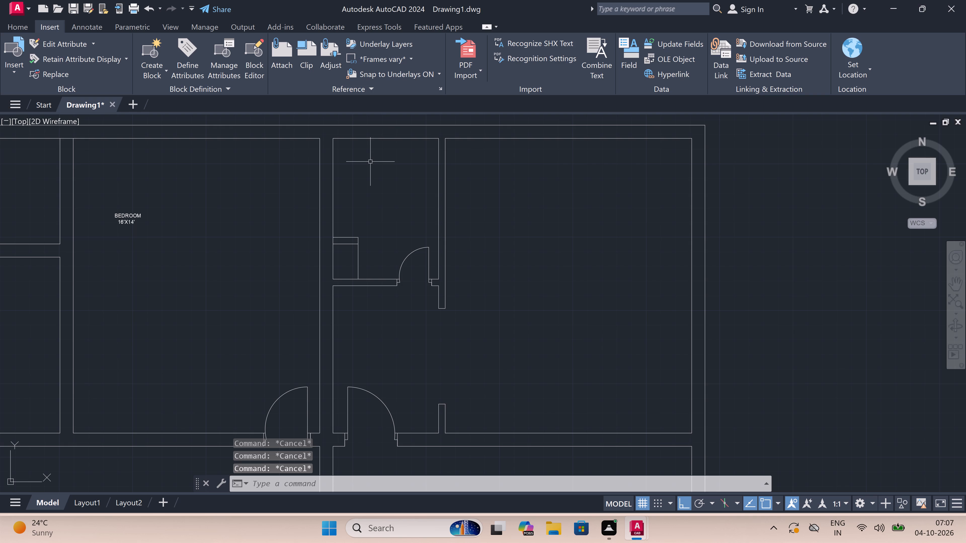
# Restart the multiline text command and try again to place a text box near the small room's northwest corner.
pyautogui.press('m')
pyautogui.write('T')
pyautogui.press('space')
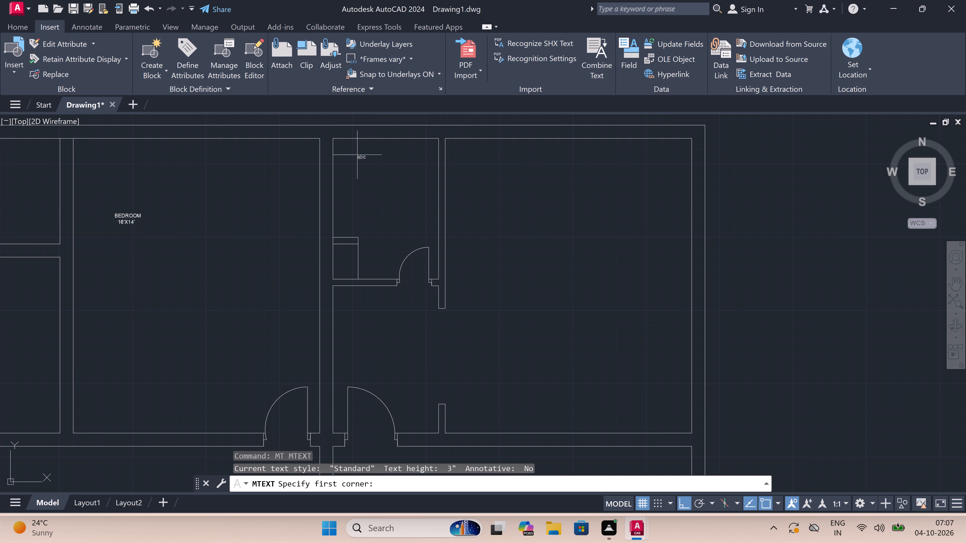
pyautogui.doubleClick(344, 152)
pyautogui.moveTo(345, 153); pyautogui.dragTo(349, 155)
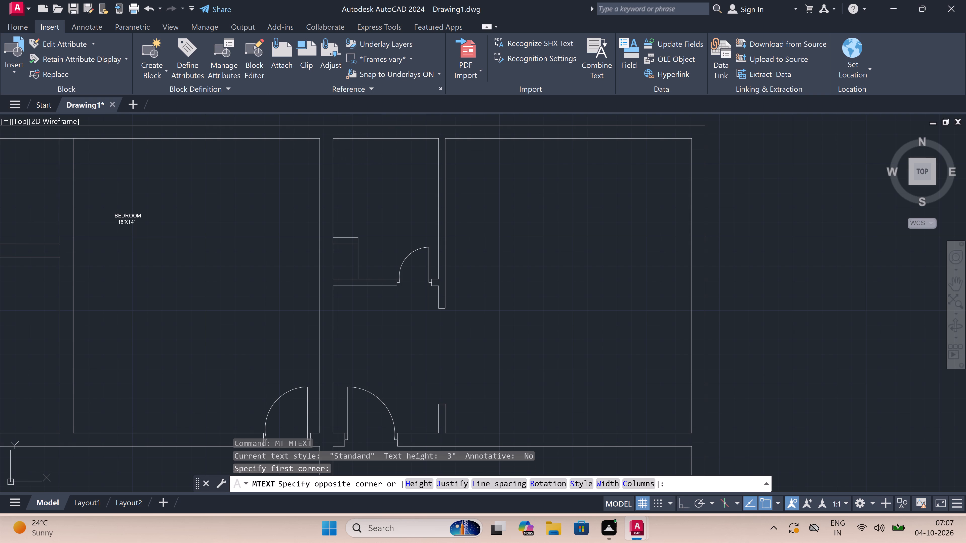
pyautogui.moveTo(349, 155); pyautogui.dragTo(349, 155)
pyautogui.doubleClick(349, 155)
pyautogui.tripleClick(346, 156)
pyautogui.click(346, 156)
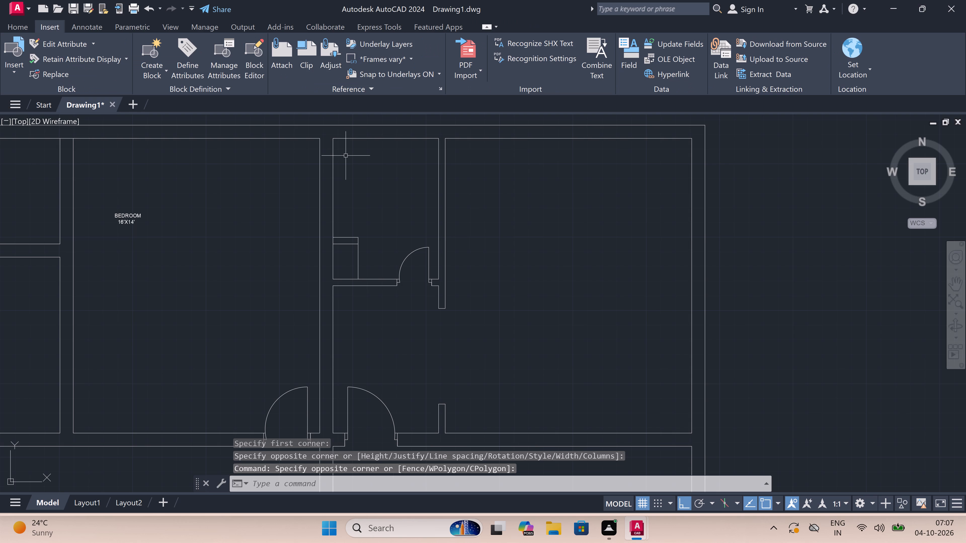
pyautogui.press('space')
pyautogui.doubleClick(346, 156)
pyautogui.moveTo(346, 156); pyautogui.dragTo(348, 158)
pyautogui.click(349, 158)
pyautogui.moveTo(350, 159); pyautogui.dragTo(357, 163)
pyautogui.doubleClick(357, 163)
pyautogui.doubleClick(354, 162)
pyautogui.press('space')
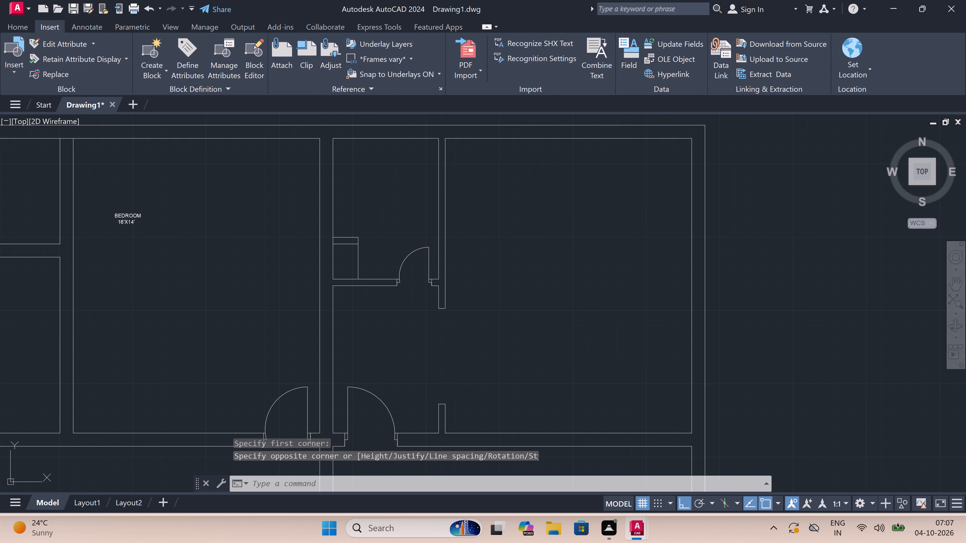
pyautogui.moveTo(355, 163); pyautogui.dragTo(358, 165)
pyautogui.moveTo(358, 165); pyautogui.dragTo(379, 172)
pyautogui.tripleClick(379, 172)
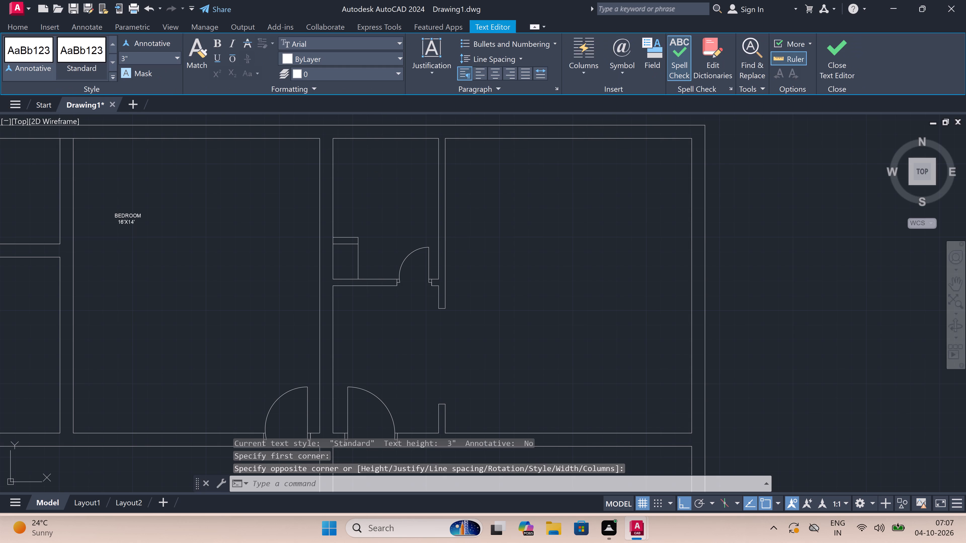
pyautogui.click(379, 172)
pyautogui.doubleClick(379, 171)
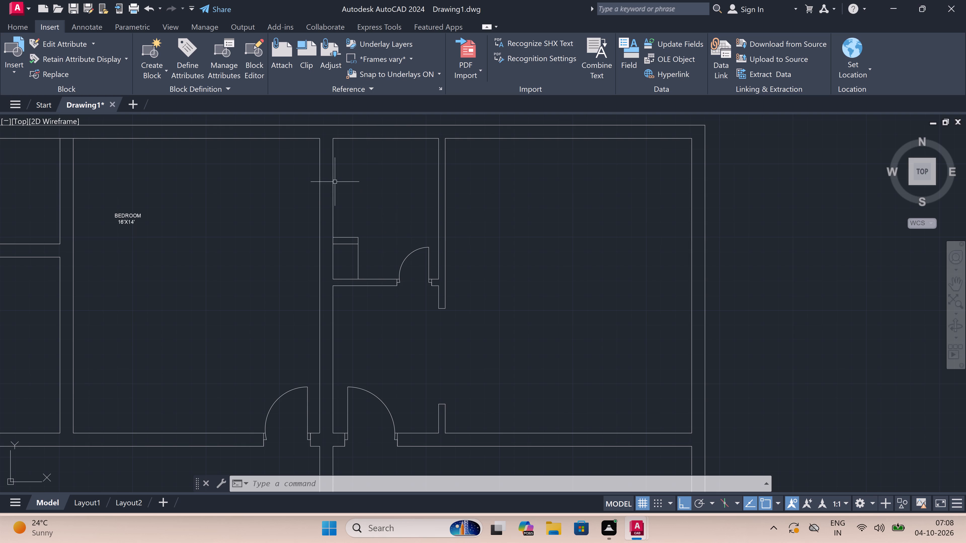
# Place a wide multiline text box starting in the north part of the small room and extending east across most of the adjoining room.
pyautogui.press('space')
pyautogui.moveTo(348, 172); pyautogui.dragTo(360, 175)
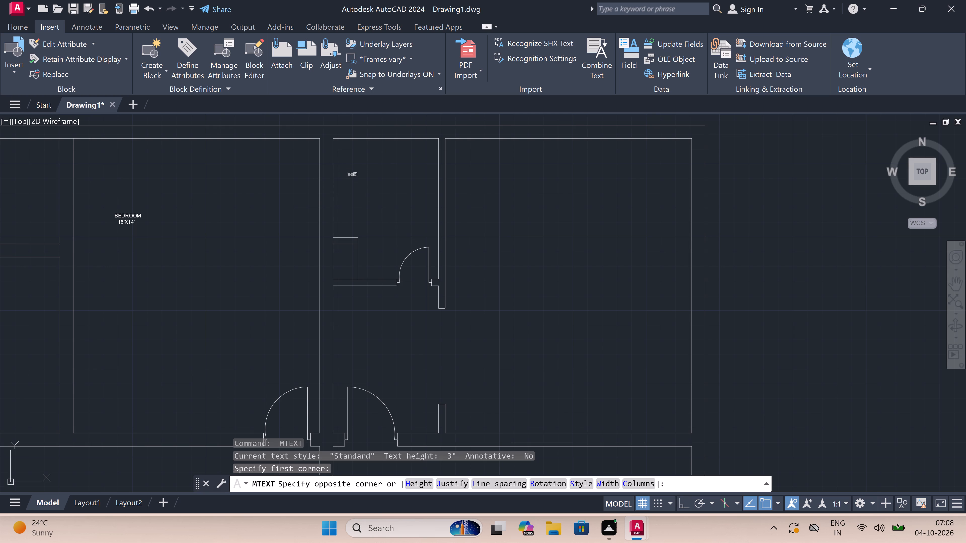
pyautogui.moveTo(360, 175); pyautogui.dragTo(433, 182)
pyautogui.moveTo(433, 182); pyautogui.dragTo(529, 186)
pyautogui.moveTo(529, 186); pyautogui.dragTo(650, 187)
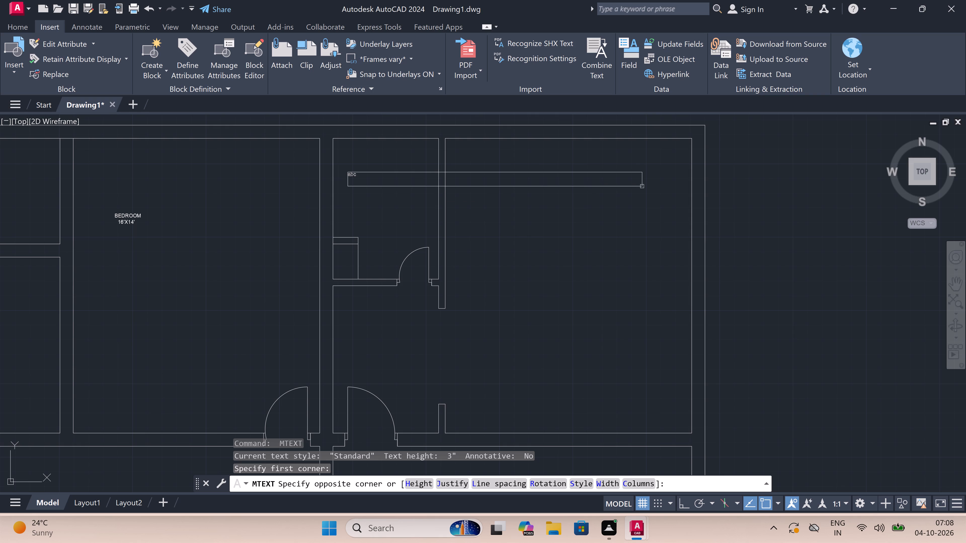
pyautogui.moveTo(650, 187); pyautogui.dragTo(655, 187)
pyautogui.click(655, 187)
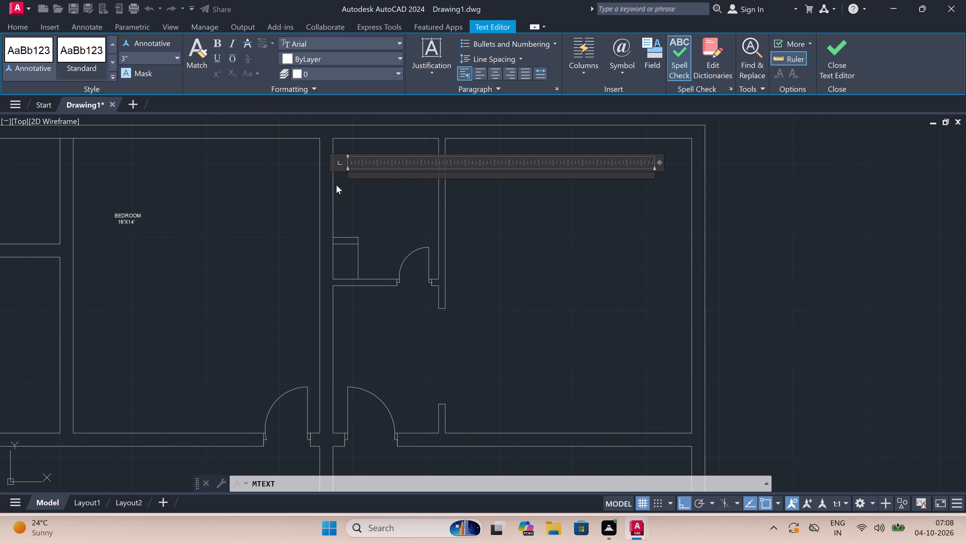
# Enter BATH on the label's first line and 8'X6' on the second, indented by one space, and finish the label.
pyautogui.write('BATH')
pyautogui.press('Return')
pyautogui.press('space')
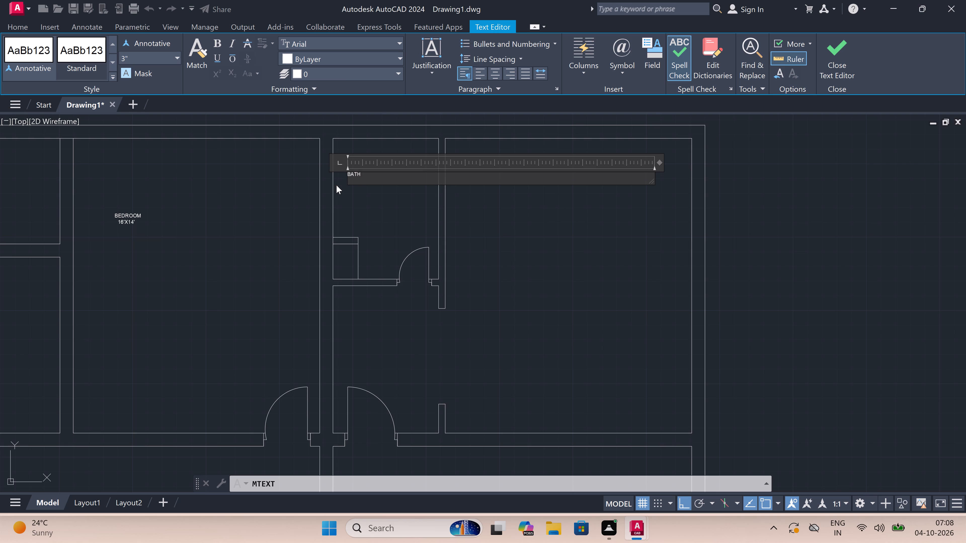
pyautogui.press('8')
pyautogui.press("'")
pyautogui.press('x')
pyautogui.press('6')
pyautogui.press("'")
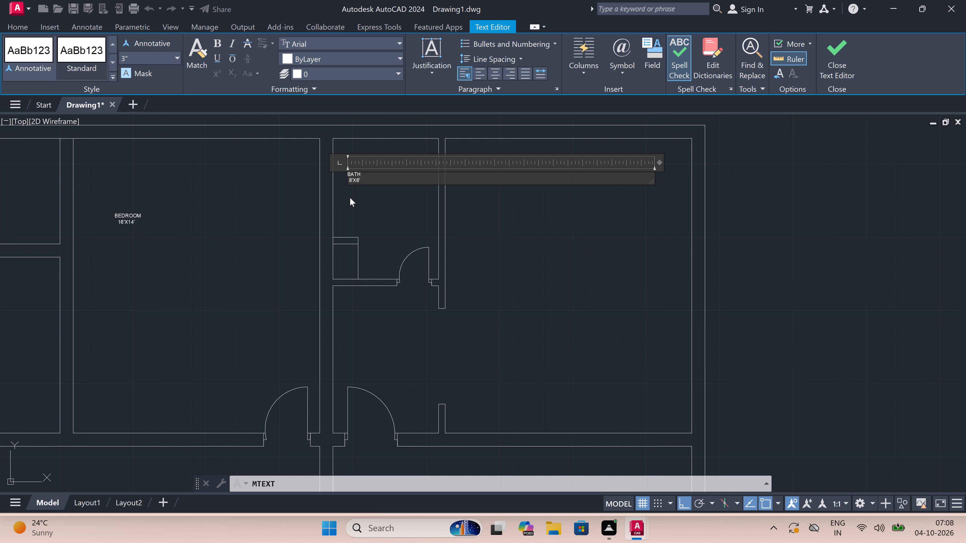
pyautogui.click(350, 198)
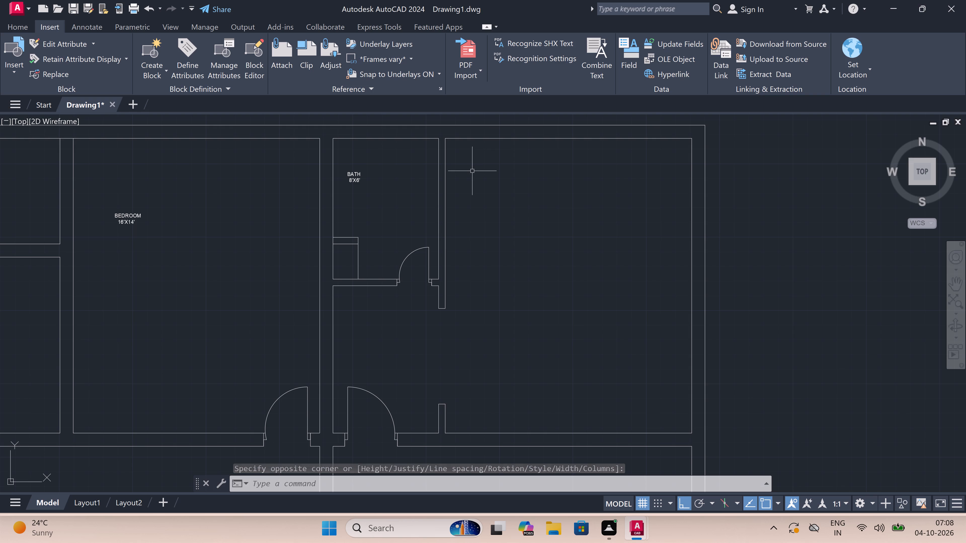
# Place a wide multiline text box starting in the northwest part of the room east of the BATH and extending past the outer wall.
pyautogui.press('space')
pyautogui.scroll(-1, 481, 182)
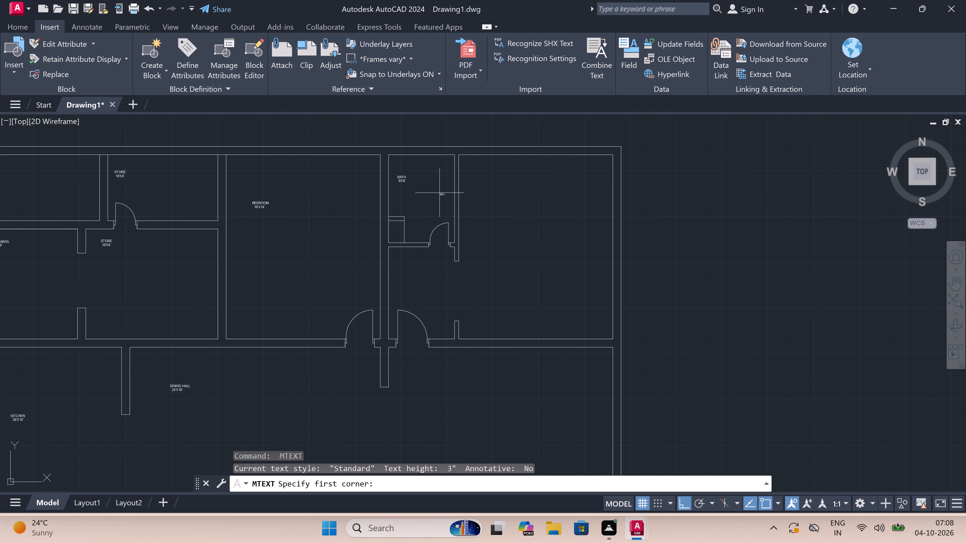
pyautogui.moveTo(480, 184); pyautogui.dragTo(484, 185)
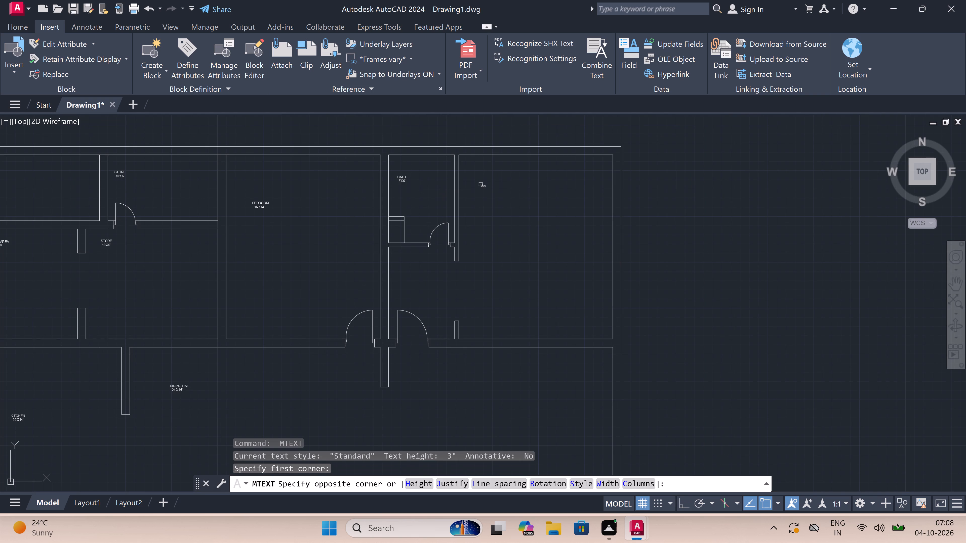
pyautogui.moveTo(484, 185); pyautogui.dragTo(731, 194)
pyautogui.moveTo(731, 194); pyautogui.dragTo(754, 193)
pyautogui.click(754, 193)
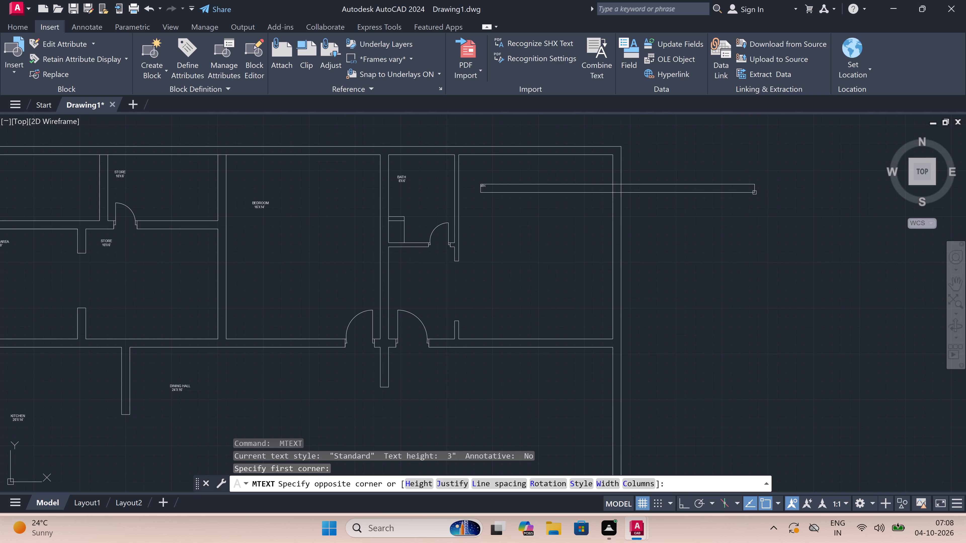
# Enter BEDROOM on the label's first line and 16'X14' on the second, and finish the label.
pyautogui.scroll(2, 600, 214)
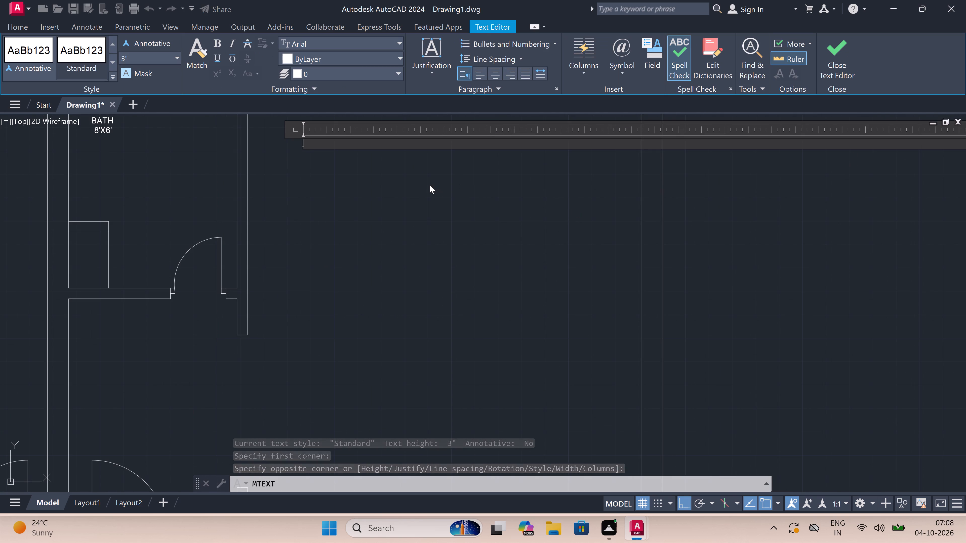
pyautogui.press('b')
pyautogui.write('EDR')
pyautogui.write('OOM')
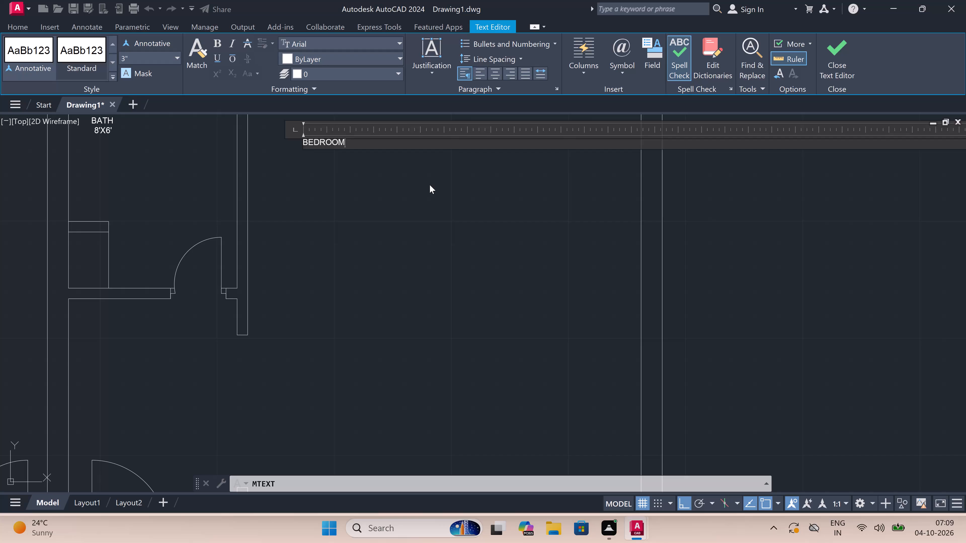
pyautogui.press('Return')
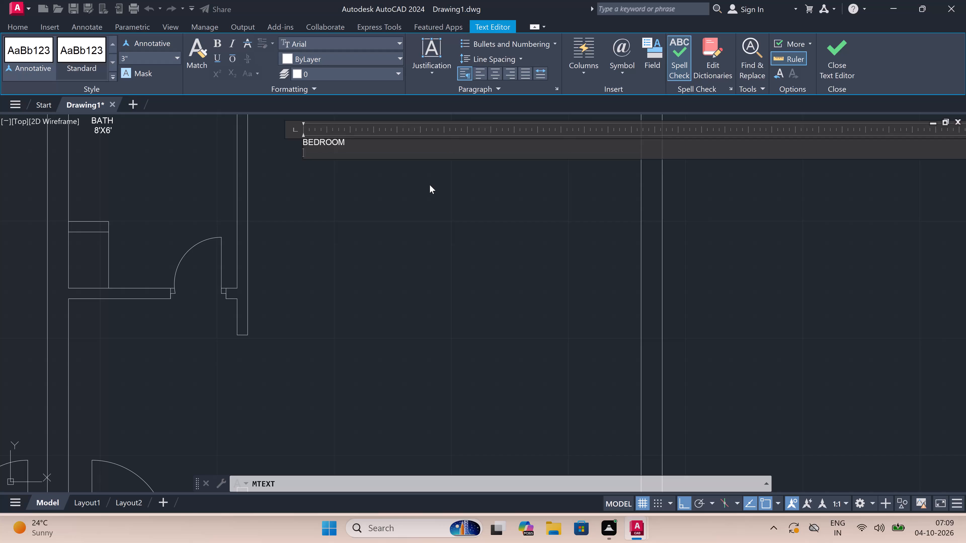
pyautogui.press('1')
pyautogui.press('6')
pyautogui.press("'")
pyautogui.press('x')
pyautogui.press('1')
pyautogui.press('4')
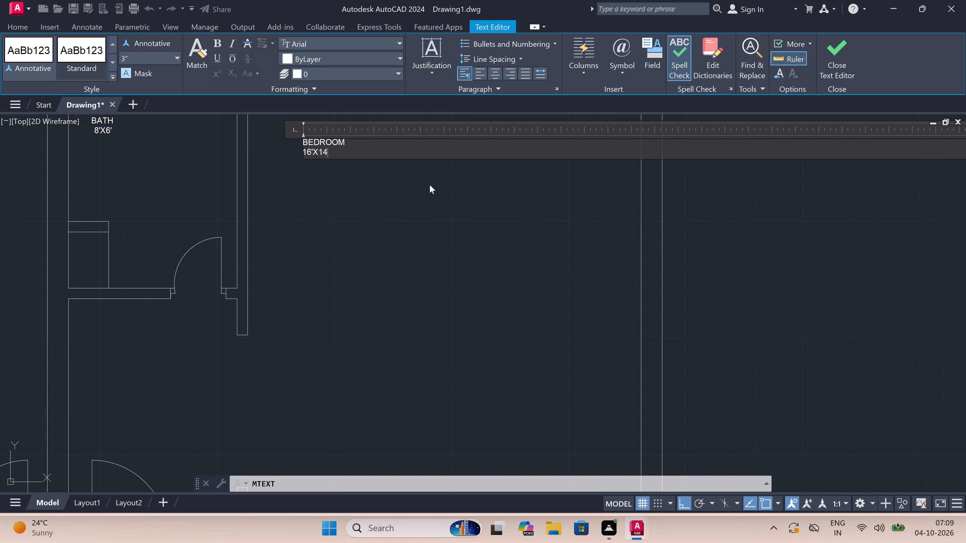
pyautogui.press("'")
pyautogui.click(430, 185)
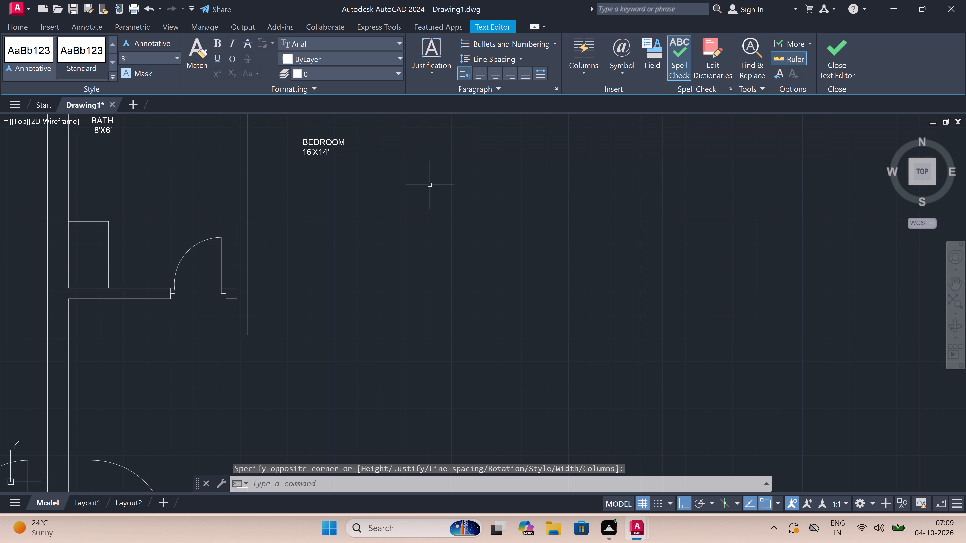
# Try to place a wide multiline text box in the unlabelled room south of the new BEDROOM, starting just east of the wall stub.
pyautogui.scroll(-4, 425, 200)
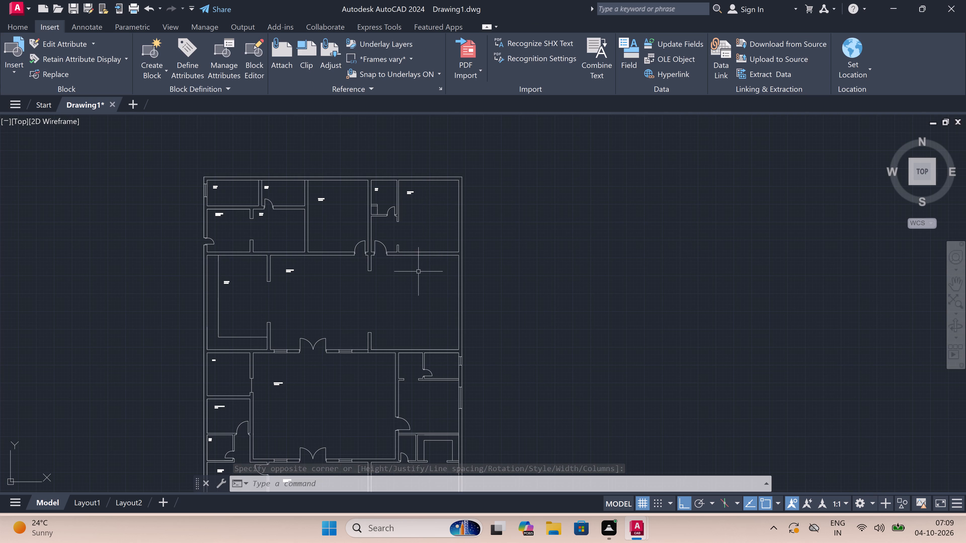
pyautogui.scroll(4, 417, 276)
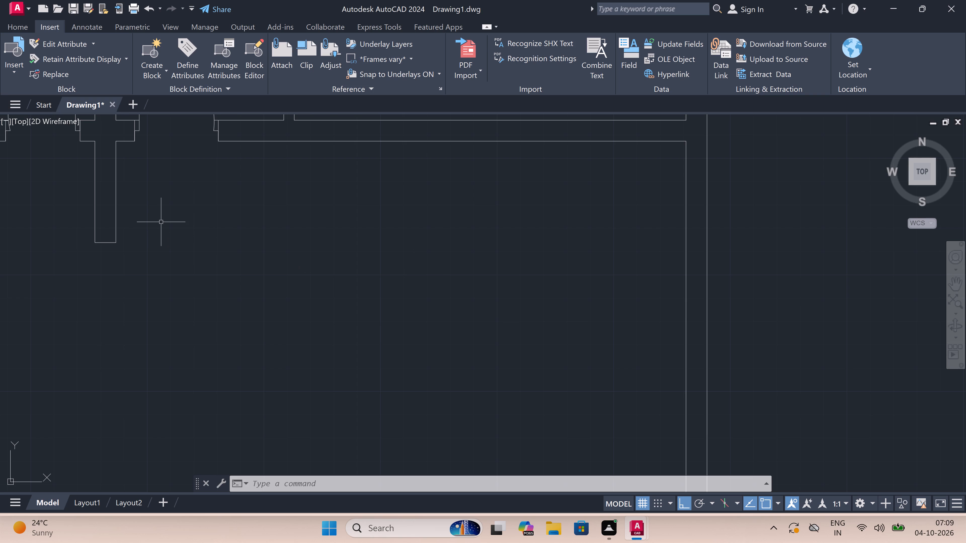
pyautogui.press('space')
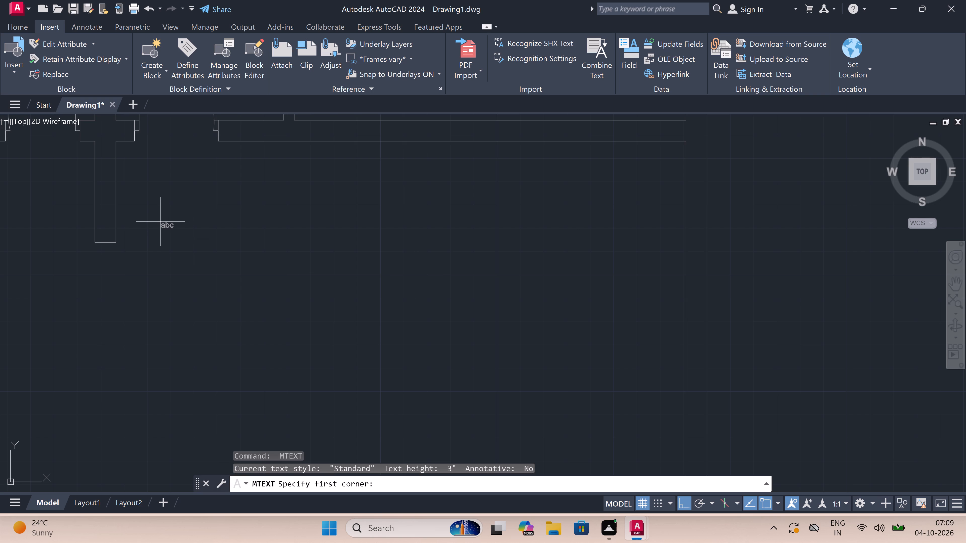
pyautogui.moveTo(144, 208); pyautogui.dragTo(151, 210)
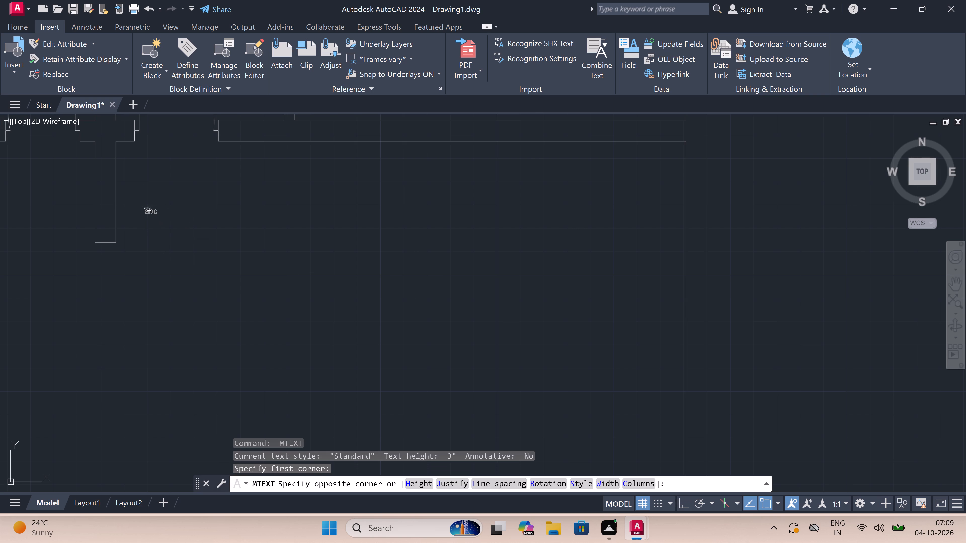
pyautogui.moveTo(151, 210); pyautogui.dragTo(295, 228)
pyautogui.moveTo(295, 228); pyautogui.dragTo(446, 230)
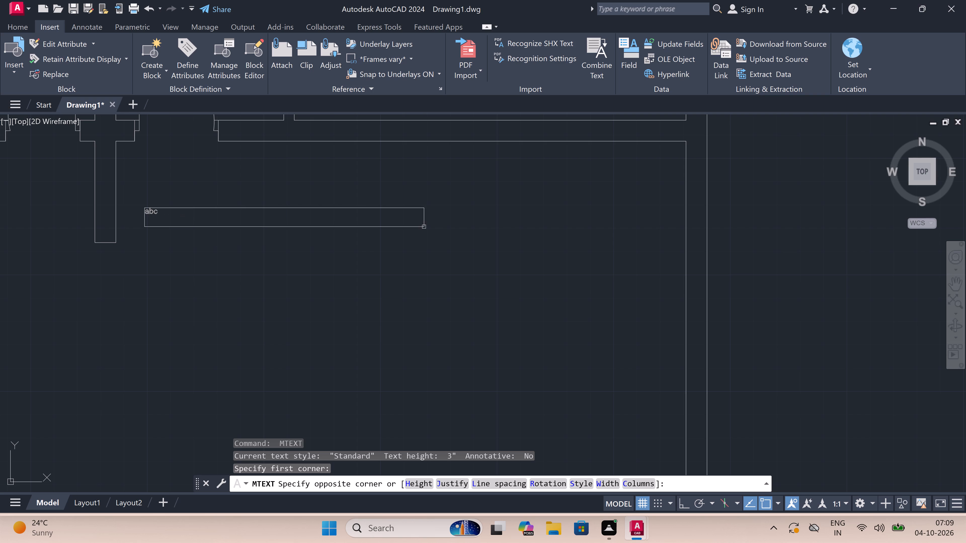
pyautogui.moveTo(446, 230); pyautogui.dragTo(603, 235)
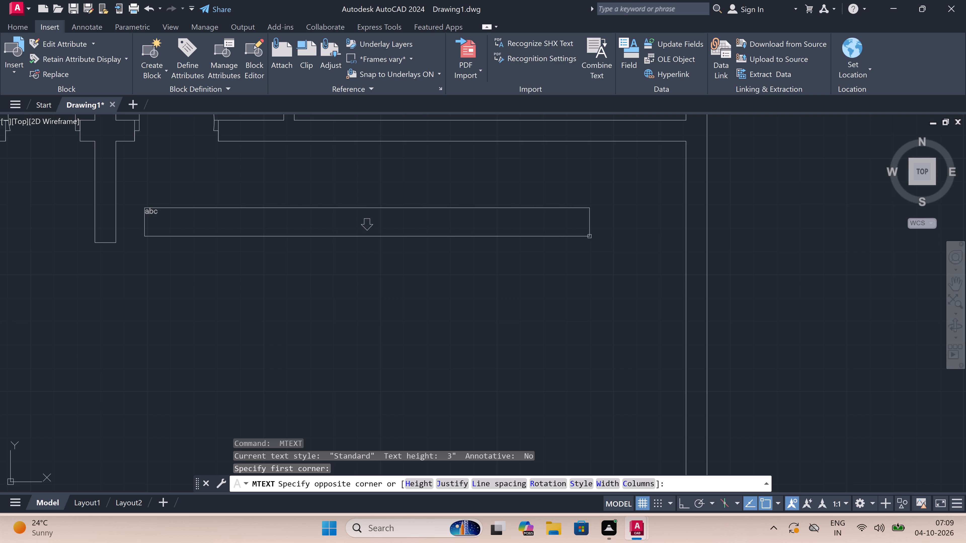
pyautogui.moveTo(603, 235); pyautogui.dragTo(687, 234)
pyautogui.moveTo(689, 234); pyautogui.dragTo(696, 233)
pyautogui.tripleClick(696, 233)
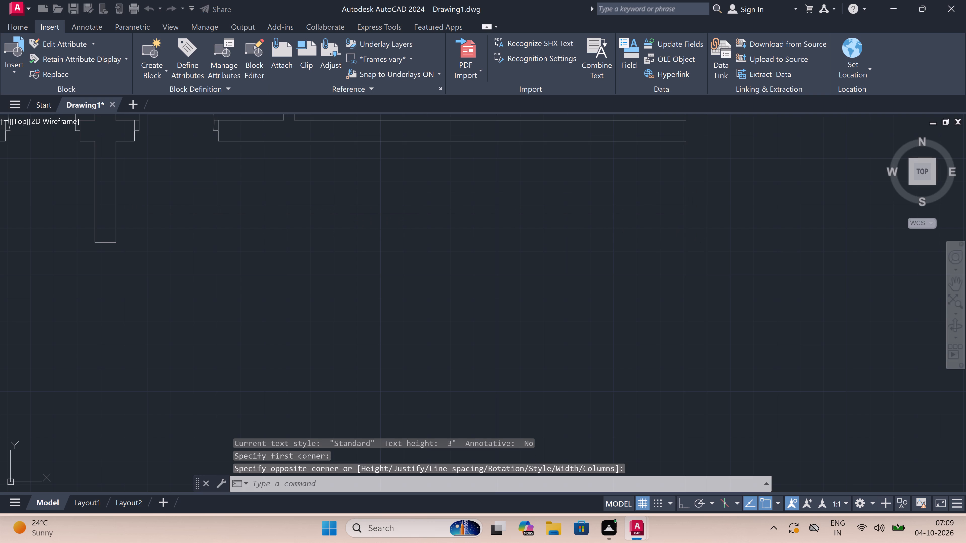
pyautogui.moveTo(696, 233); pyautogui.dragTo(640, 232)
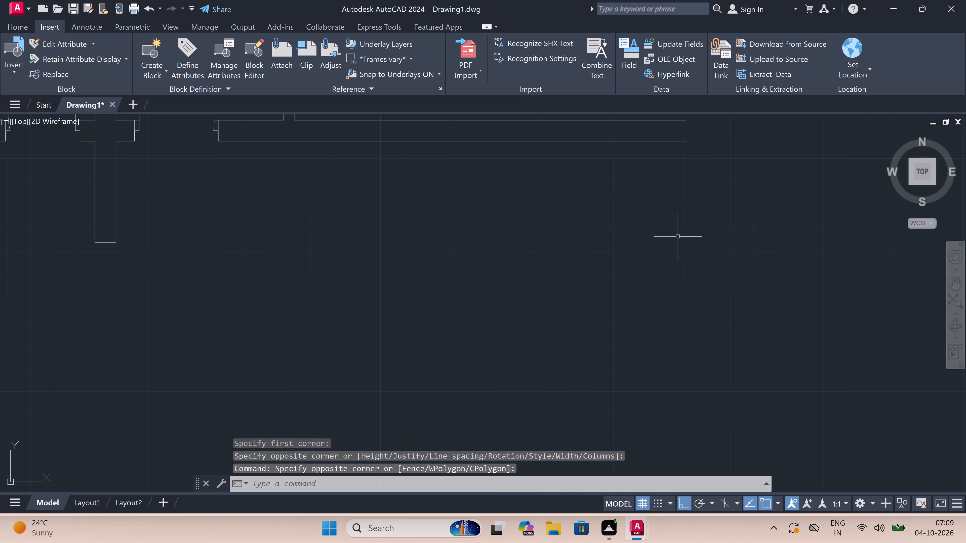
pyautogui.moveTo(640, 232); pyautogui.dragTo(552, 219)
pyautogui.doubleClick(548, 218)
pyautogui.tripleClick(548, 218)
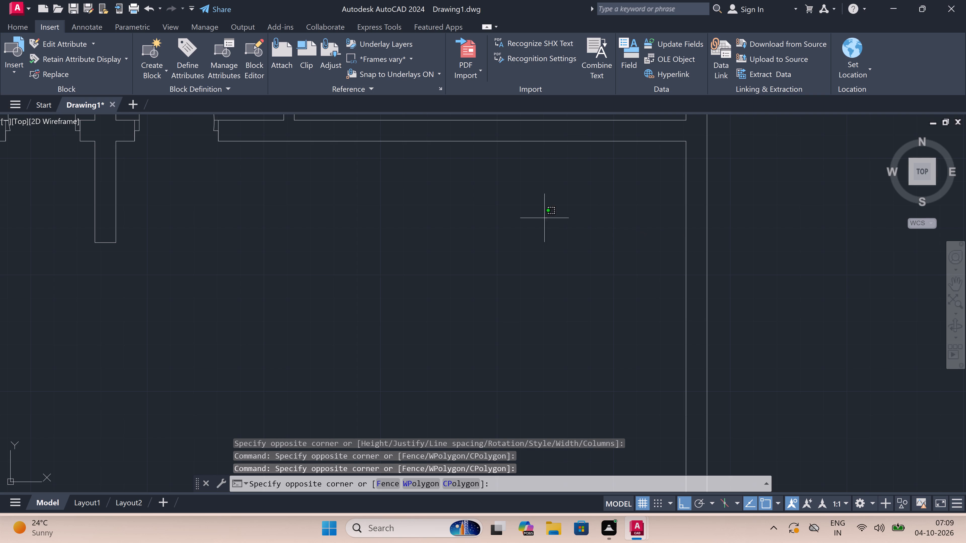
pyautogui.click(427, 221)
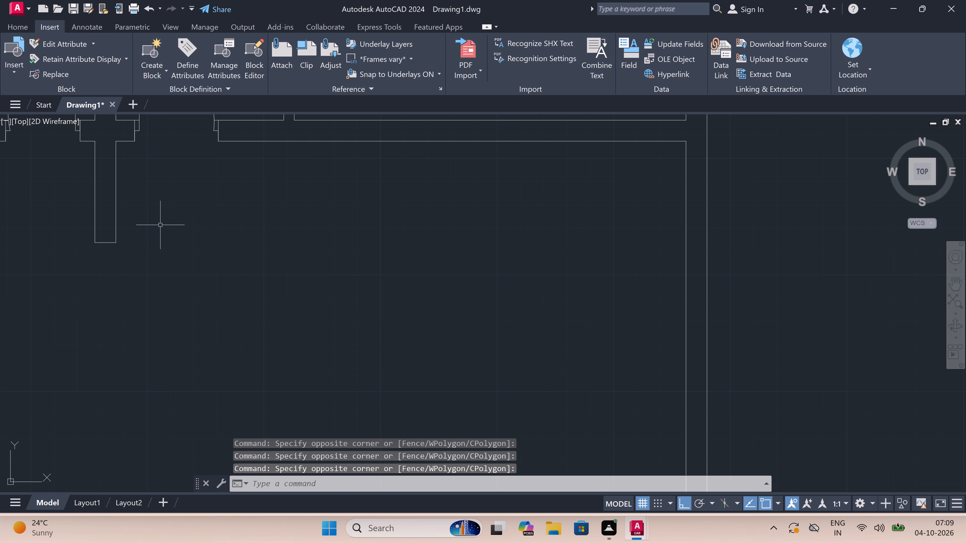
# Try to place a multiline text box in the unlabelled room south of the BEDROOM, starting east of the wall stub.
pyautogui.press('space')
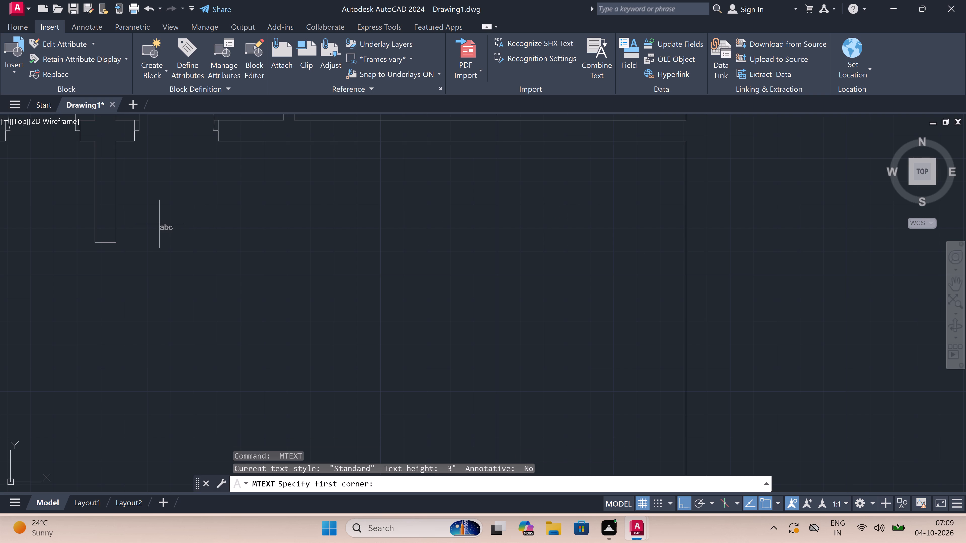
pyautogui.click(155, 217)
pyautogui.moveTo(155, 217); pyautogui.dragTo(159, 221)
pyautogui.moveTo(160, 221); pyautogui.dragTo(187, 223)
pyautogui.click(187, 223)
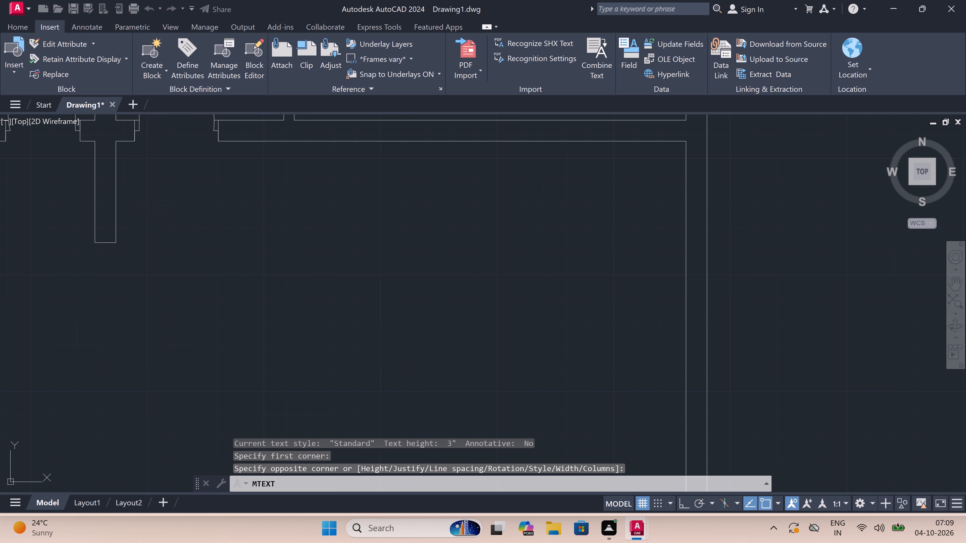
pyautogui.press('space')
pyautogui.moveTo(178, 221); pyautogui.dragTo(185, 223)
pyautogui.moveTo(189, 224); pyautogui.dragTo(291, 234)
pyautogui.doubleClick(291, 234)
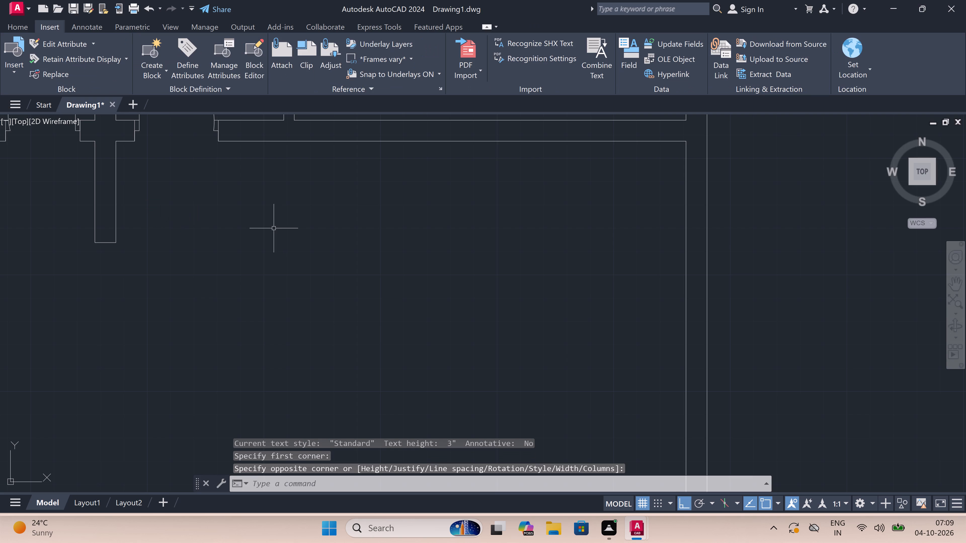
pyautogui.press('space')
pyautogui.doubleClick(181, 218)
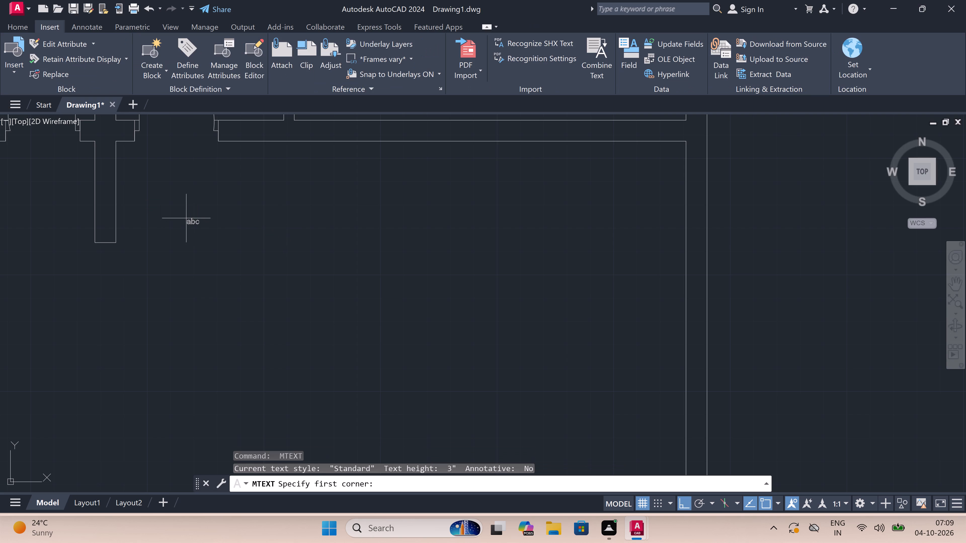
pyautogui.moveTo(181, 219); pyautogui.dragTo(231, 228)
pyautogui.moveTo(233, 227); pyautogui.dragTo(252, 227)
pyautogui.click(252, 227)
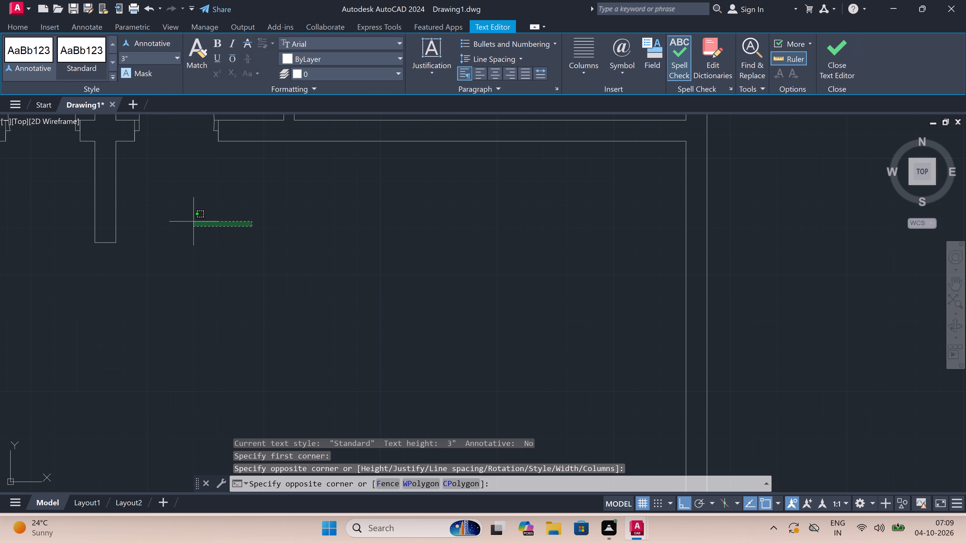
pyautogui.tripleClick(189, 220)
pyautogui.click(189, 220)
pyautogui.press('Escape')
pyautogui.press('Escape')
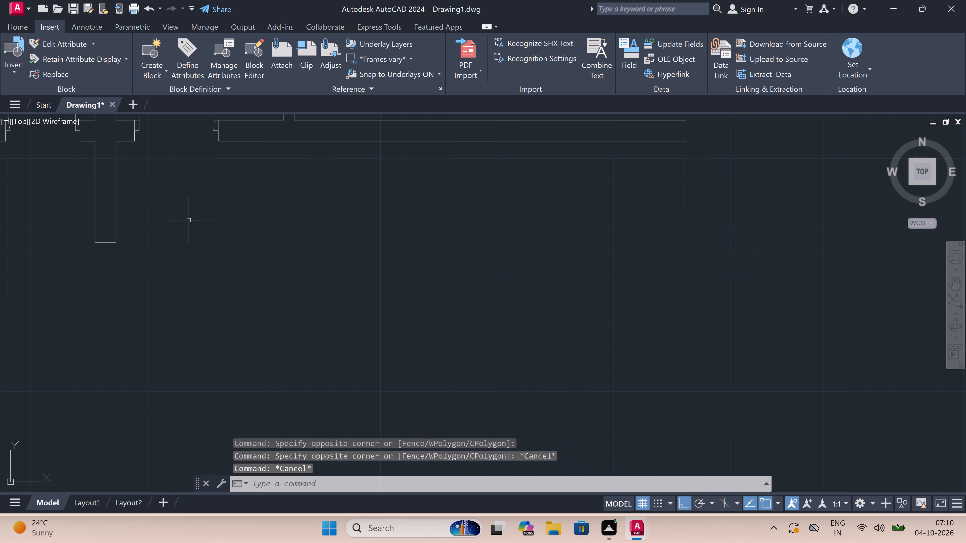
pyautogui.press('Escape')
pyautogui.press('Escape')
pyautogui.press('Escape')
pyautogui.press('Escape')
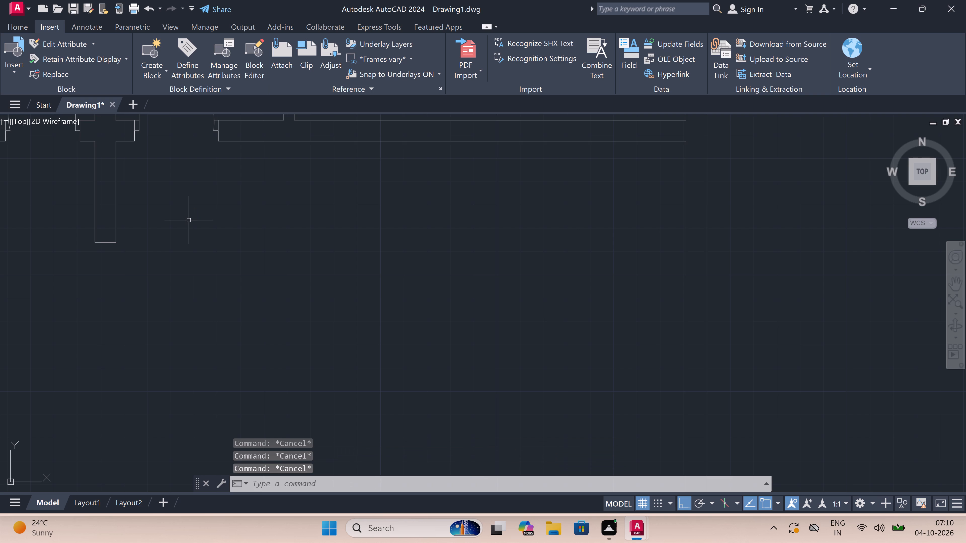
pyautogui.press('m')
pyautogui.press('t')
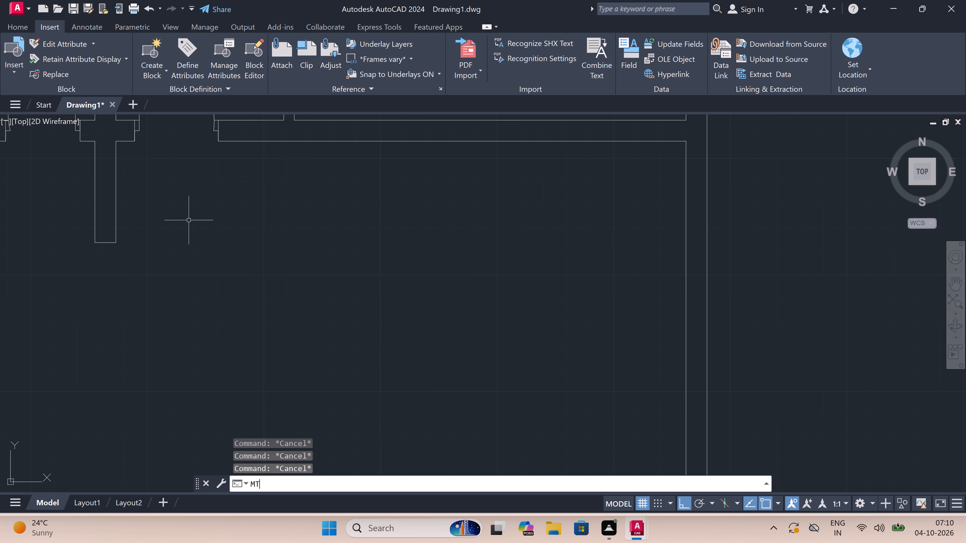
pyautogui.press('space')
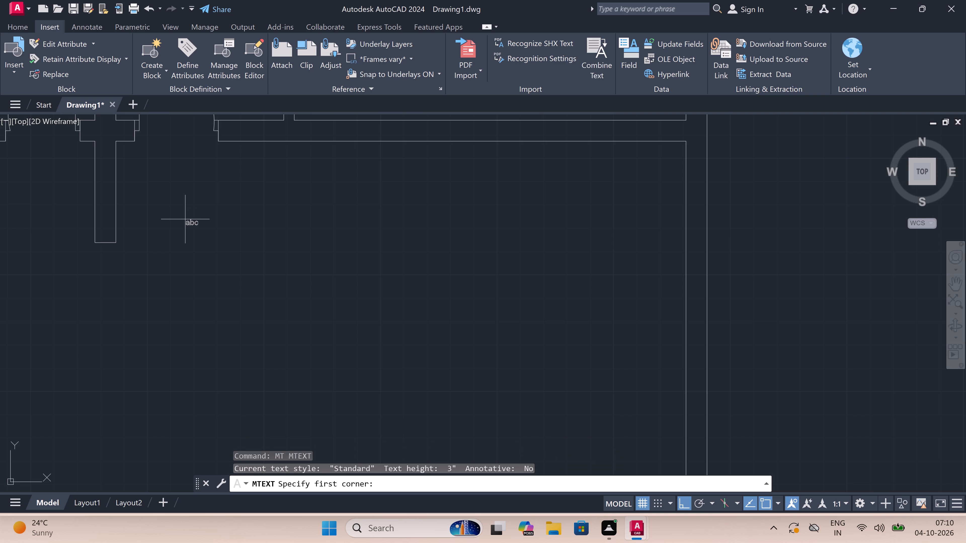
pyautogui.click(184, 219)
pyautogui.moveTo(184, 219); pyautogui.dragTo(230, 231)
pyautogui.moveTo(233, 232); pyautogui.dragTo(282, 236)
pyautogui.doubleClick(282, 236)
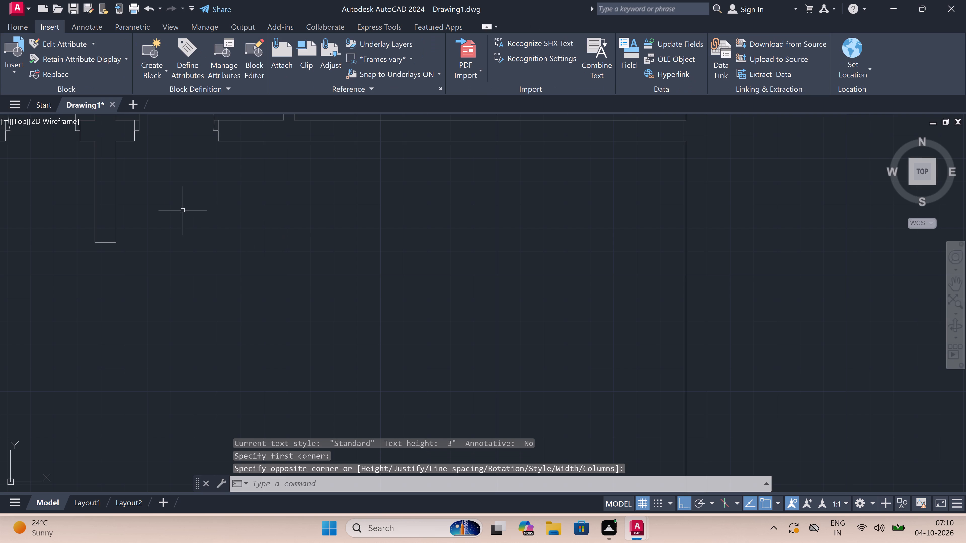
# Place a wide multiline text box starting just east of the wall stub and ending short of the room's east wall.
pyautogui.press('space')
pyautogui.click(183, 210)
pyautogui.moveTo(183, 210); pyautogui.dragTo(377, 239)
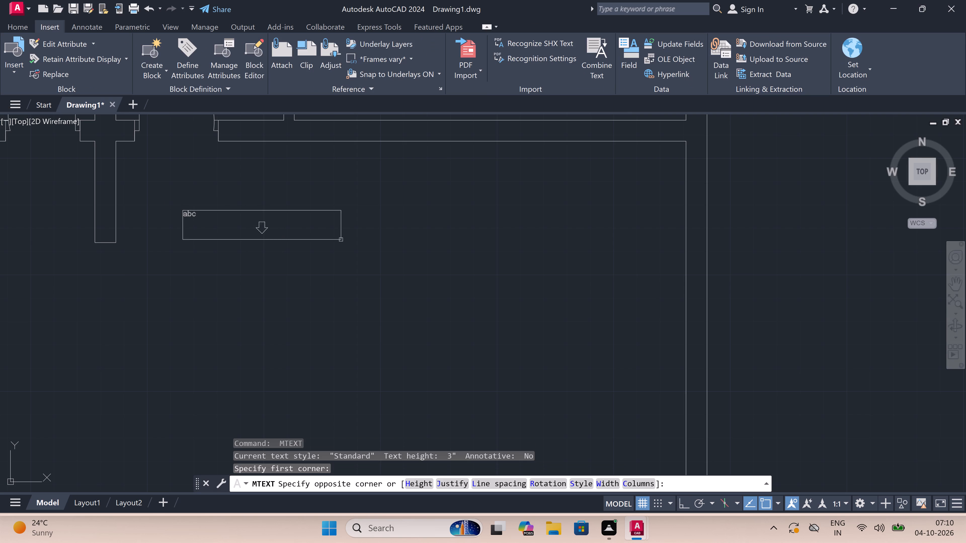
pyautogui.moveTo(377, 239); pyautogui.dragTo(596, 237)
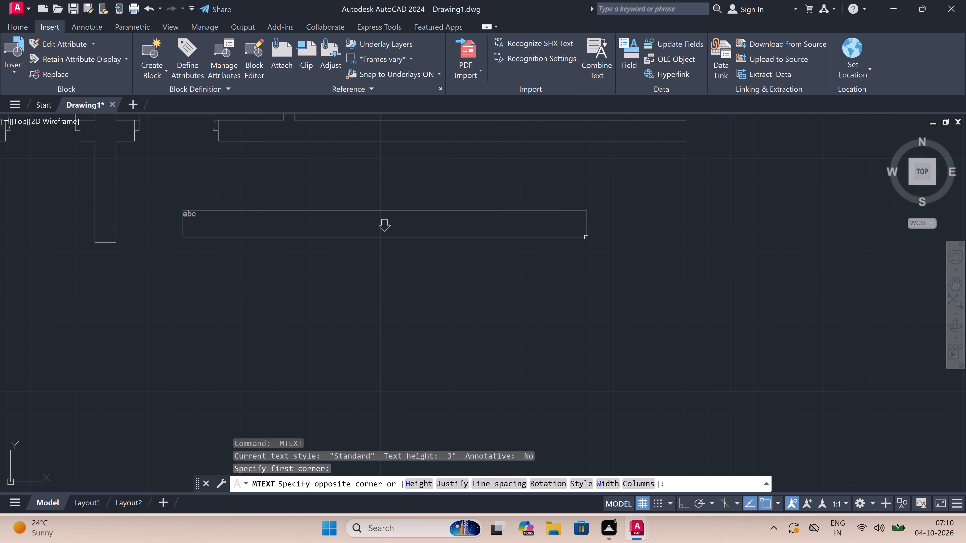
pyautogui.moveTo(596, 237); pyautogui.dragTo(613, 234)
pyautogui.click(613, 234)
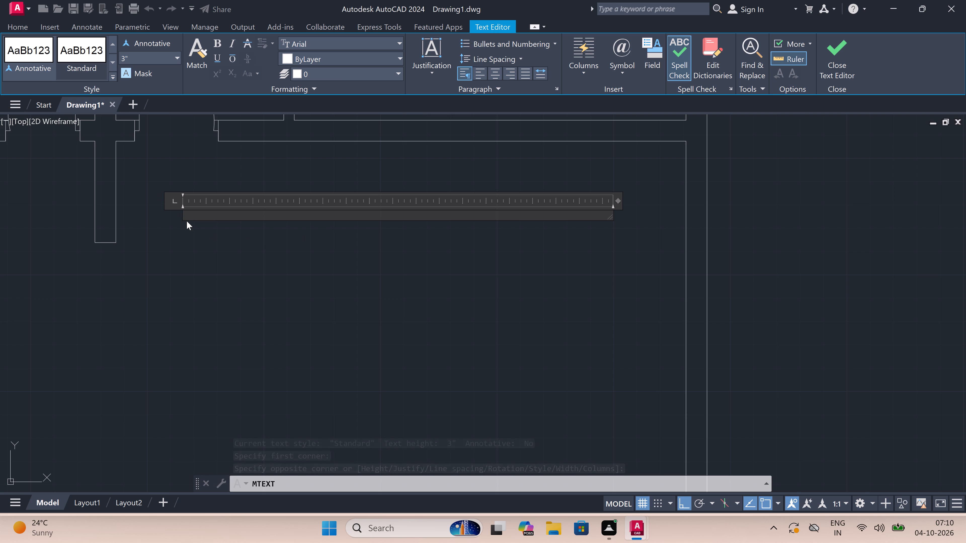
# Enter FAMILY ROOM on the label's first line and 22'X16' on the second, indented by three spaces, and finish the label.
pyautogui.write('FA')
pyautogui.write('MILY')
pyautogui.press('space')
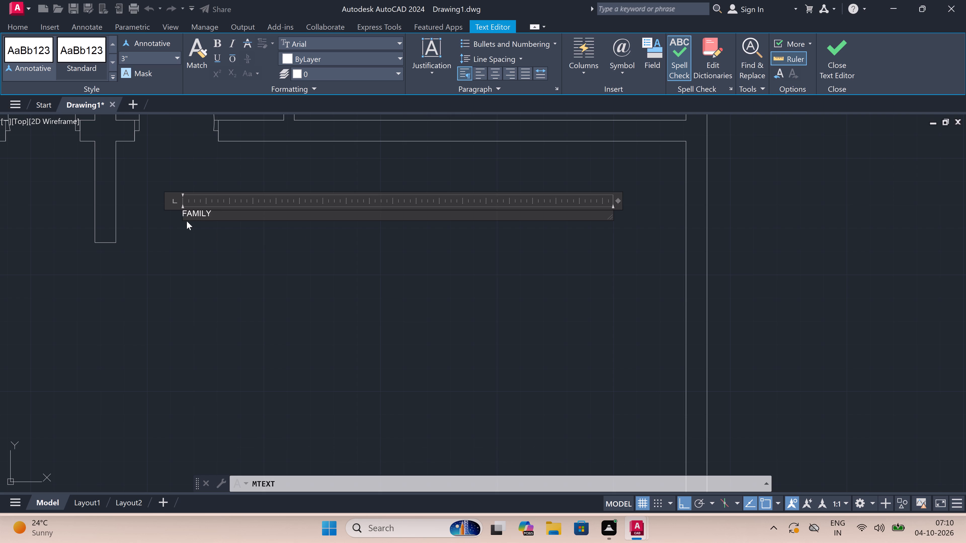
pyautogui.write('ROOM')
pyautogui.press('Return')
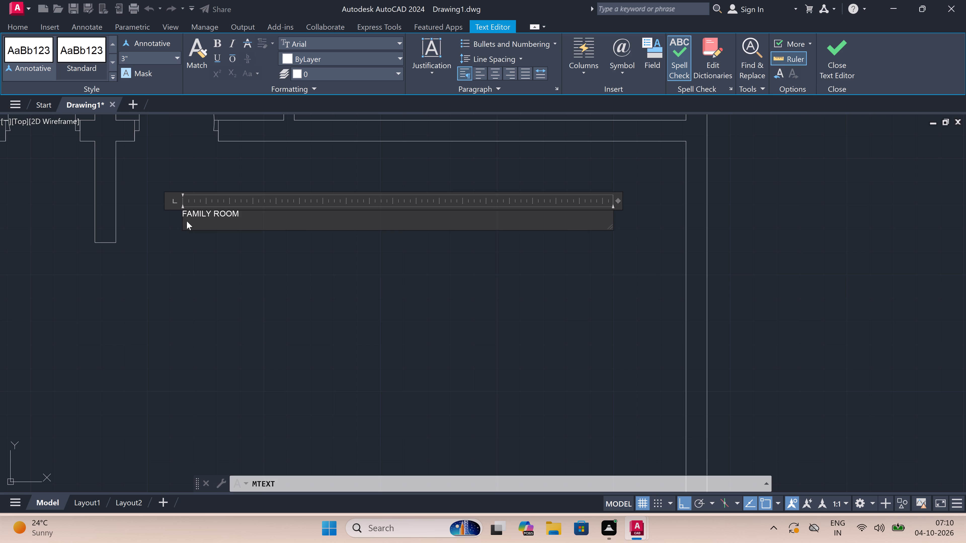
pyautogui.press('space')
pyautogui.press('space')
pyautogui.press('space')
pyautogui.write('22')
pyautogui.press("'")
pyautogui.press('x')
pyautogui.press('1')
pyautogui.press('6')
pyautogui.press("'")
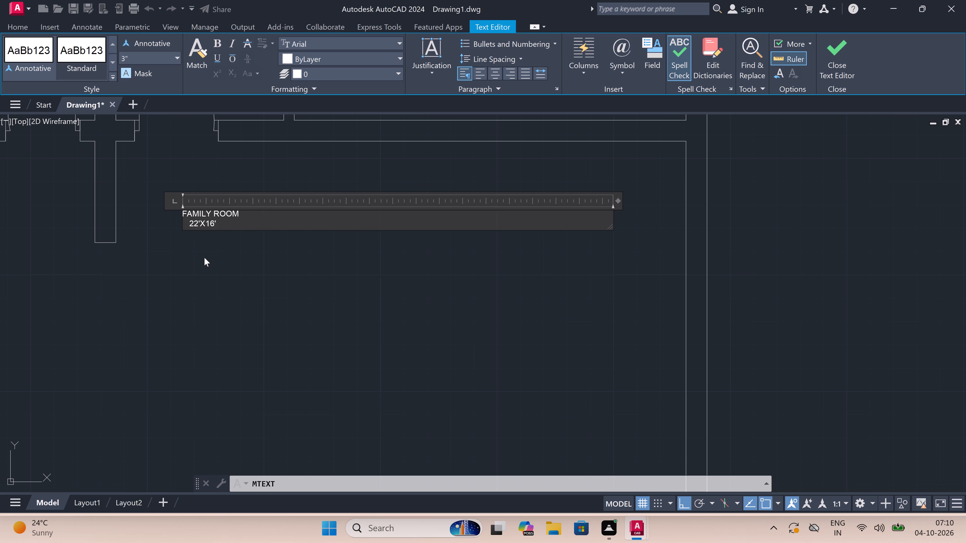
pyautogui.click(205, 259)
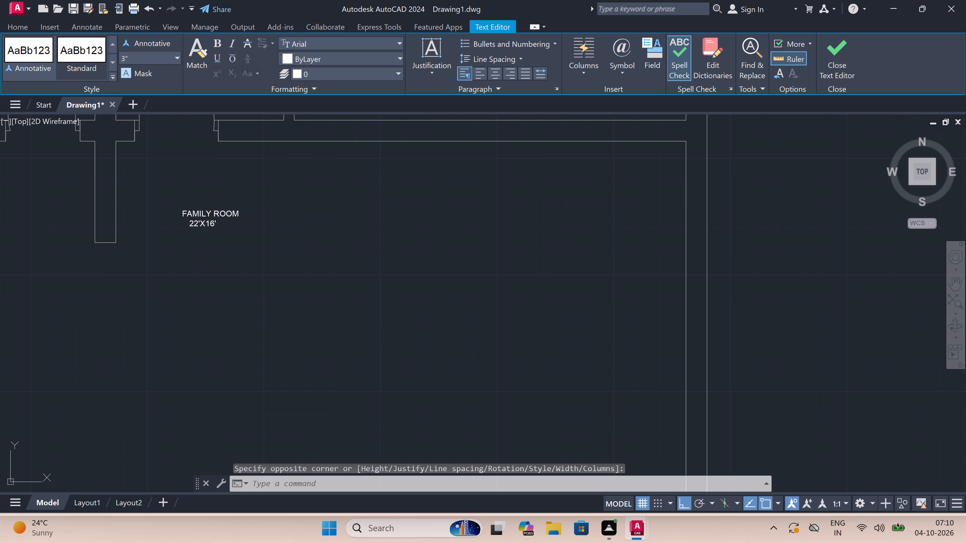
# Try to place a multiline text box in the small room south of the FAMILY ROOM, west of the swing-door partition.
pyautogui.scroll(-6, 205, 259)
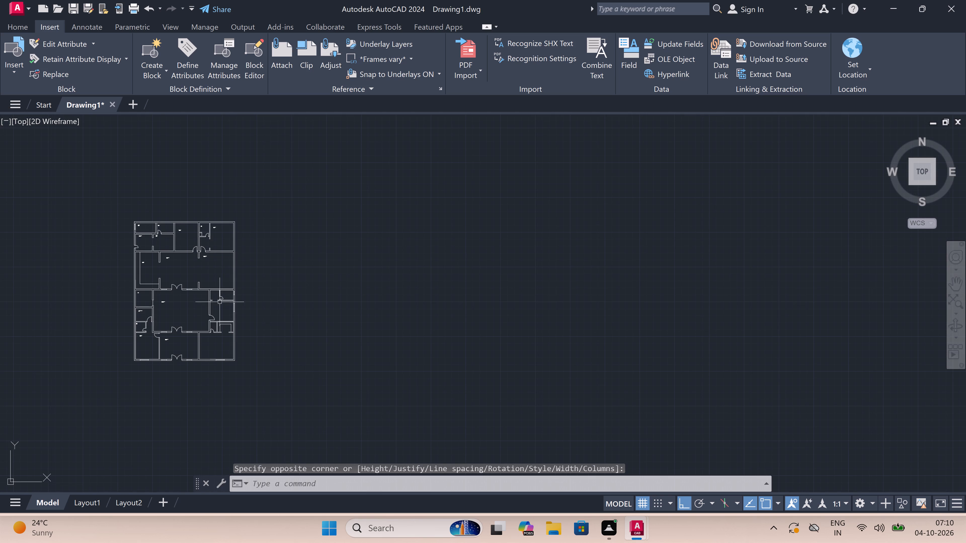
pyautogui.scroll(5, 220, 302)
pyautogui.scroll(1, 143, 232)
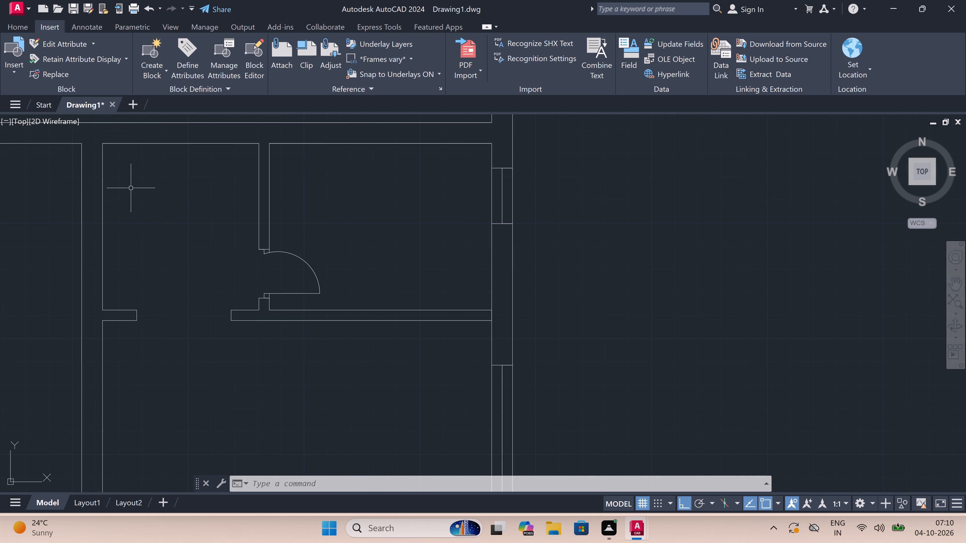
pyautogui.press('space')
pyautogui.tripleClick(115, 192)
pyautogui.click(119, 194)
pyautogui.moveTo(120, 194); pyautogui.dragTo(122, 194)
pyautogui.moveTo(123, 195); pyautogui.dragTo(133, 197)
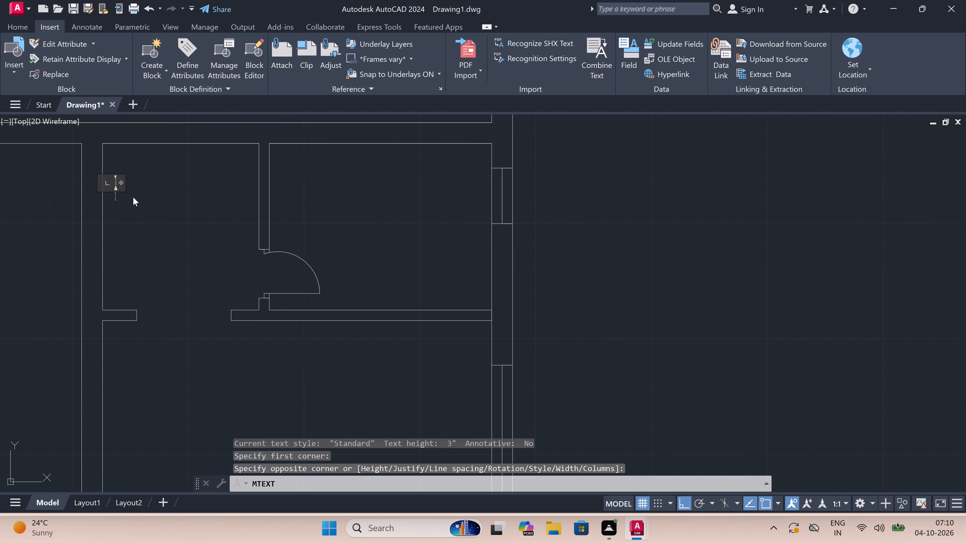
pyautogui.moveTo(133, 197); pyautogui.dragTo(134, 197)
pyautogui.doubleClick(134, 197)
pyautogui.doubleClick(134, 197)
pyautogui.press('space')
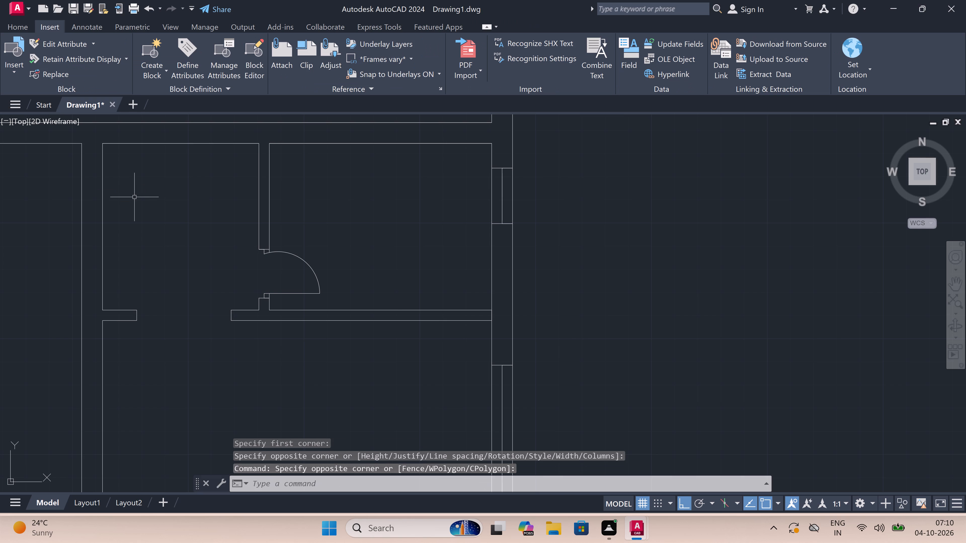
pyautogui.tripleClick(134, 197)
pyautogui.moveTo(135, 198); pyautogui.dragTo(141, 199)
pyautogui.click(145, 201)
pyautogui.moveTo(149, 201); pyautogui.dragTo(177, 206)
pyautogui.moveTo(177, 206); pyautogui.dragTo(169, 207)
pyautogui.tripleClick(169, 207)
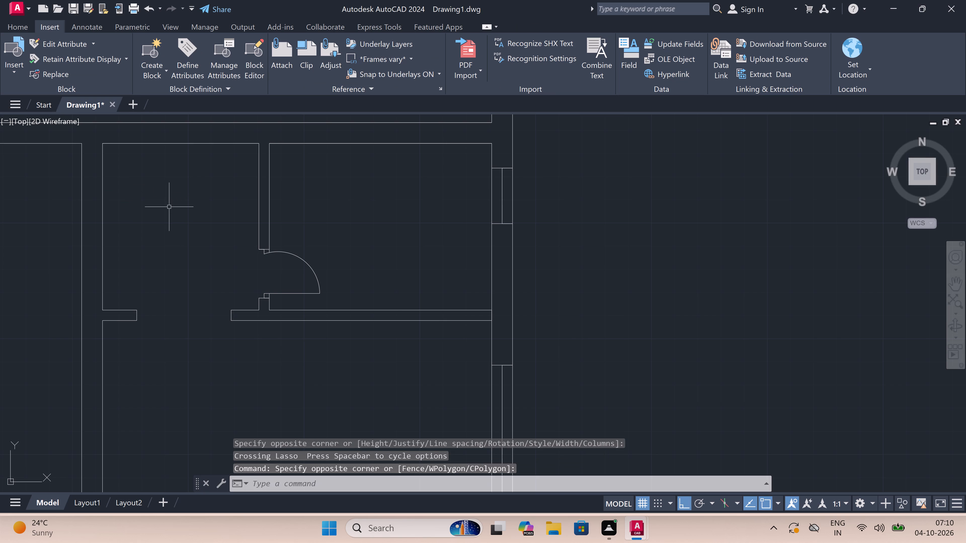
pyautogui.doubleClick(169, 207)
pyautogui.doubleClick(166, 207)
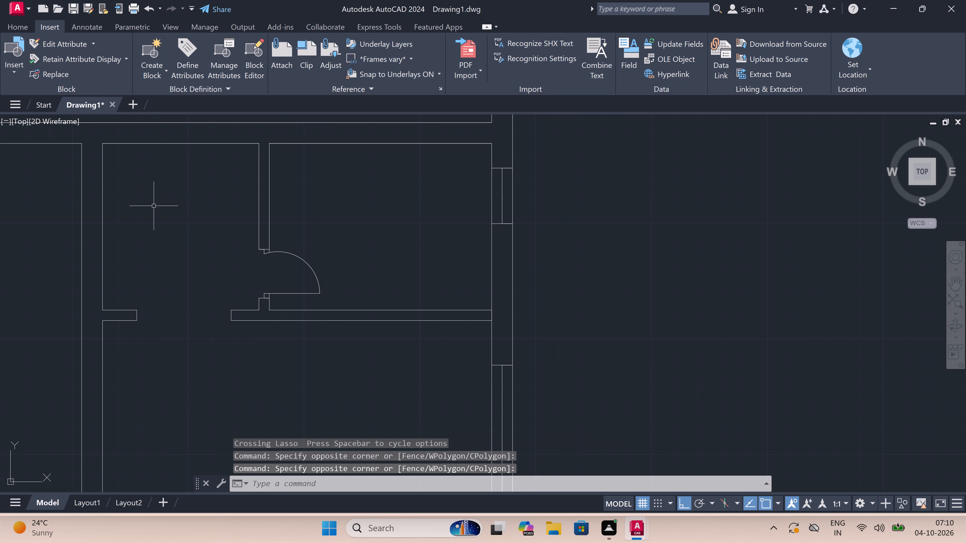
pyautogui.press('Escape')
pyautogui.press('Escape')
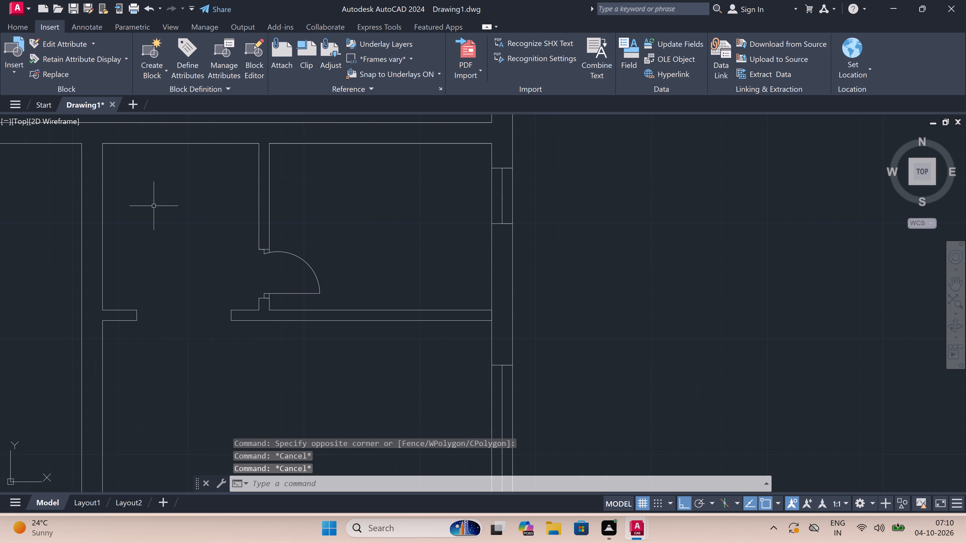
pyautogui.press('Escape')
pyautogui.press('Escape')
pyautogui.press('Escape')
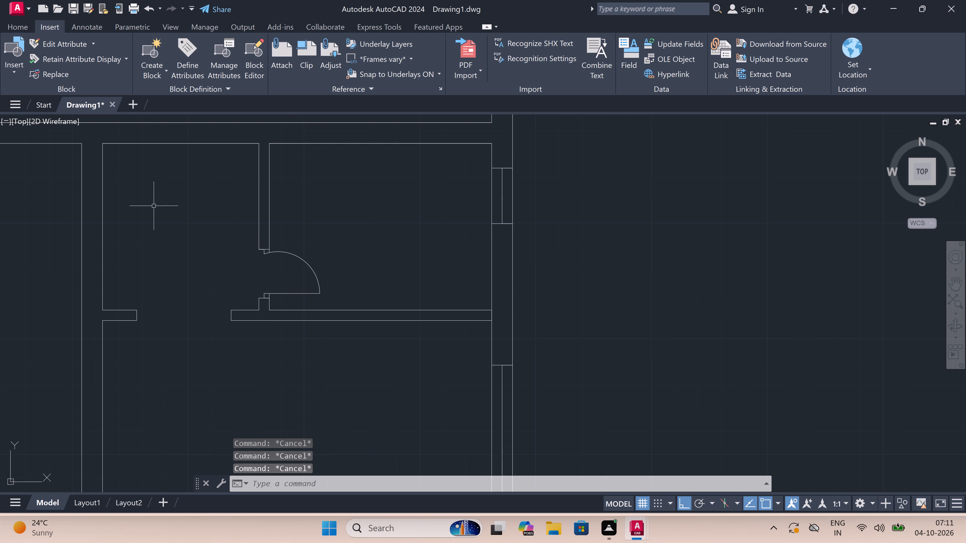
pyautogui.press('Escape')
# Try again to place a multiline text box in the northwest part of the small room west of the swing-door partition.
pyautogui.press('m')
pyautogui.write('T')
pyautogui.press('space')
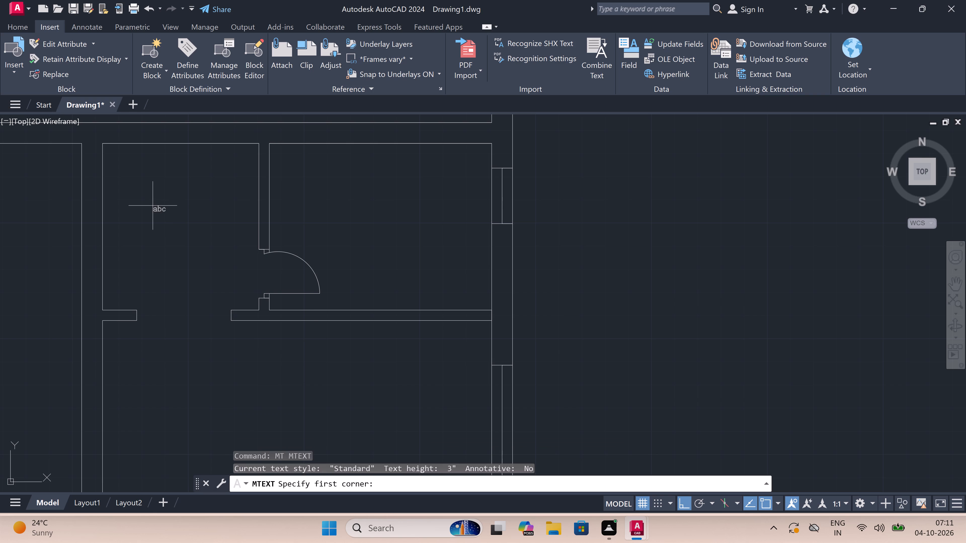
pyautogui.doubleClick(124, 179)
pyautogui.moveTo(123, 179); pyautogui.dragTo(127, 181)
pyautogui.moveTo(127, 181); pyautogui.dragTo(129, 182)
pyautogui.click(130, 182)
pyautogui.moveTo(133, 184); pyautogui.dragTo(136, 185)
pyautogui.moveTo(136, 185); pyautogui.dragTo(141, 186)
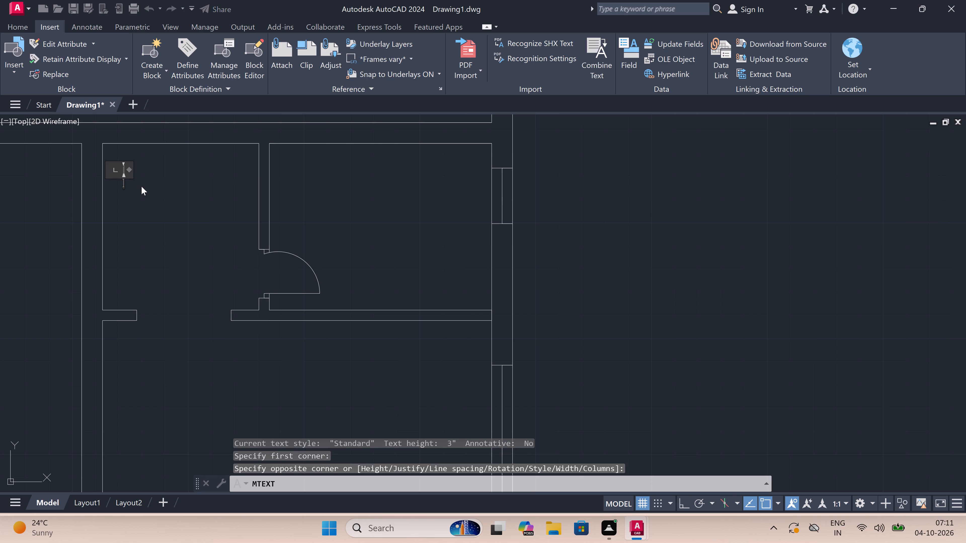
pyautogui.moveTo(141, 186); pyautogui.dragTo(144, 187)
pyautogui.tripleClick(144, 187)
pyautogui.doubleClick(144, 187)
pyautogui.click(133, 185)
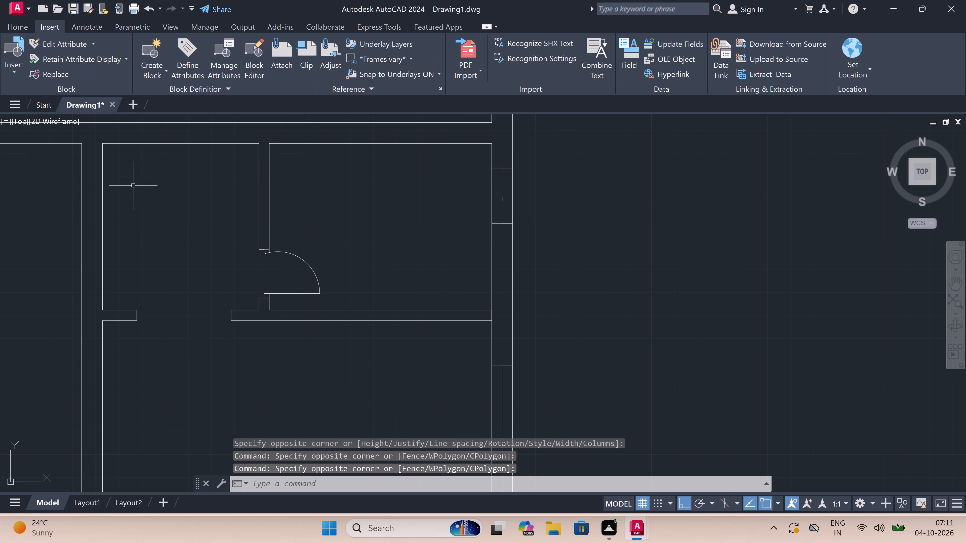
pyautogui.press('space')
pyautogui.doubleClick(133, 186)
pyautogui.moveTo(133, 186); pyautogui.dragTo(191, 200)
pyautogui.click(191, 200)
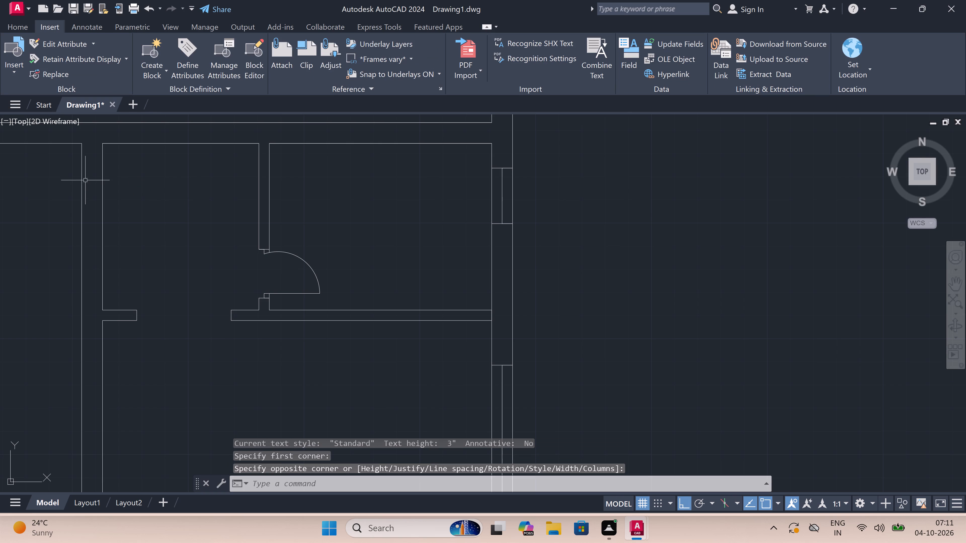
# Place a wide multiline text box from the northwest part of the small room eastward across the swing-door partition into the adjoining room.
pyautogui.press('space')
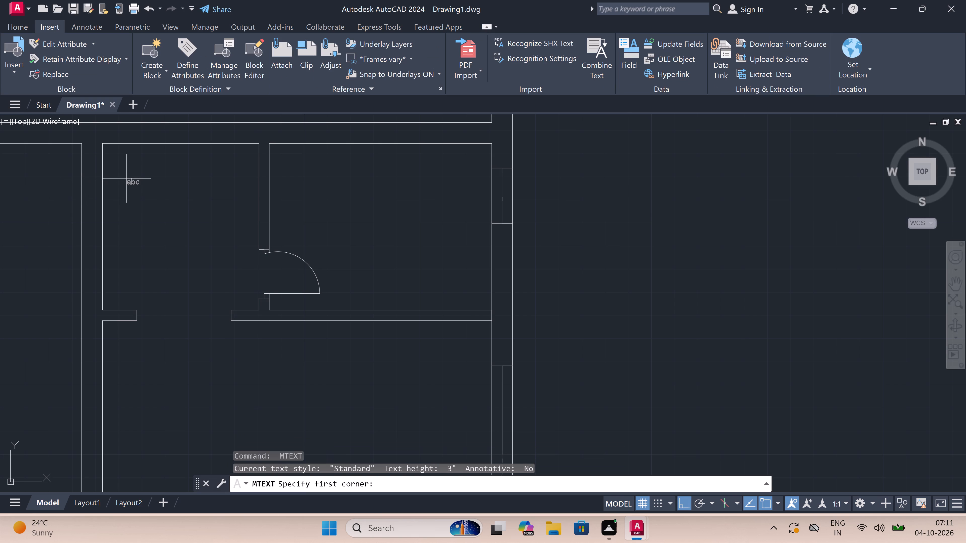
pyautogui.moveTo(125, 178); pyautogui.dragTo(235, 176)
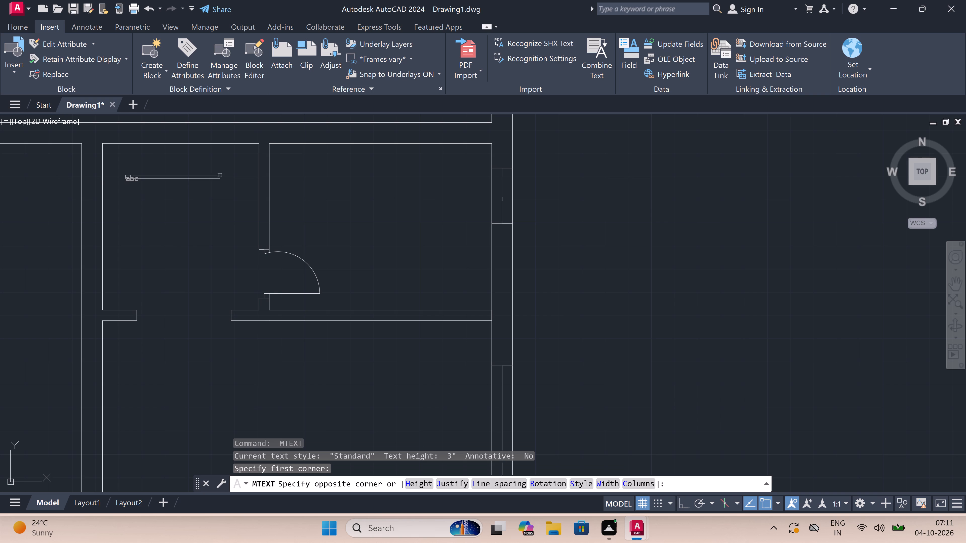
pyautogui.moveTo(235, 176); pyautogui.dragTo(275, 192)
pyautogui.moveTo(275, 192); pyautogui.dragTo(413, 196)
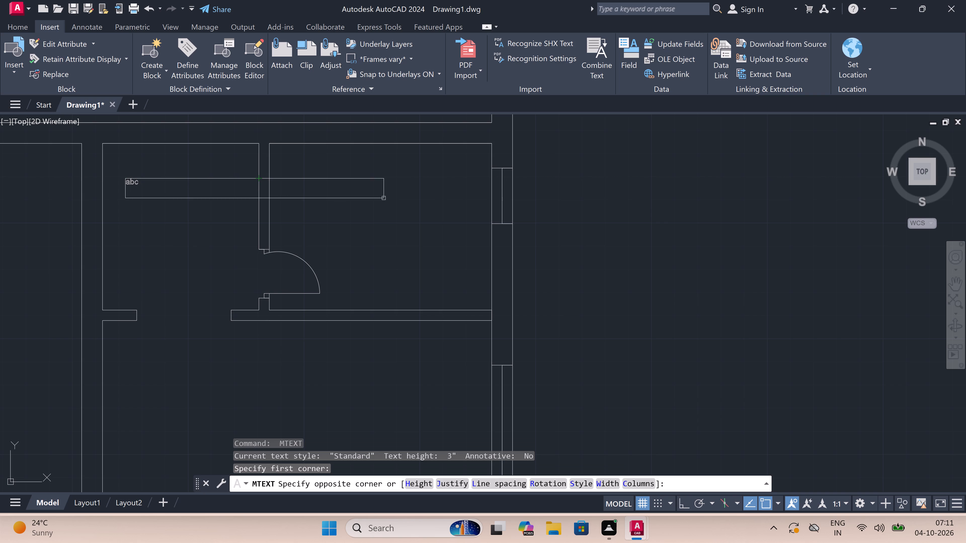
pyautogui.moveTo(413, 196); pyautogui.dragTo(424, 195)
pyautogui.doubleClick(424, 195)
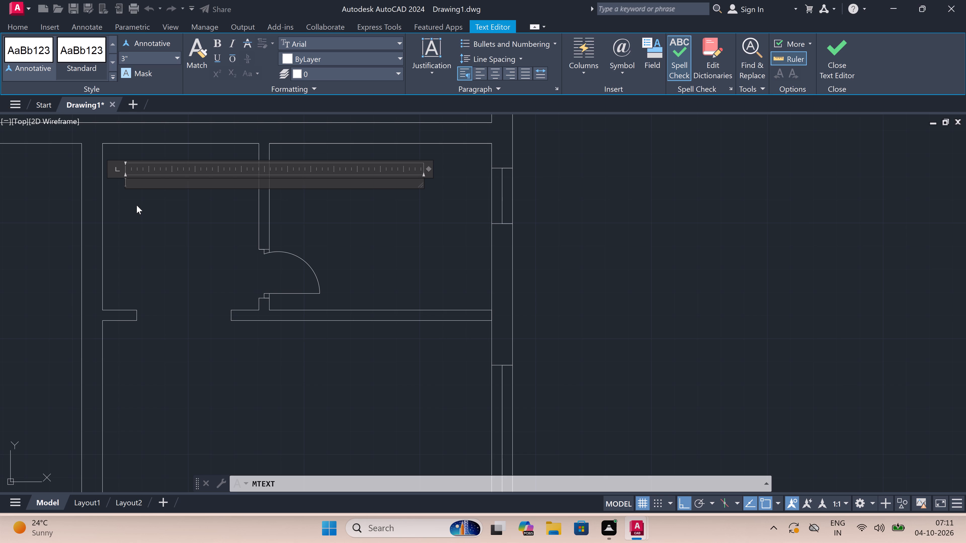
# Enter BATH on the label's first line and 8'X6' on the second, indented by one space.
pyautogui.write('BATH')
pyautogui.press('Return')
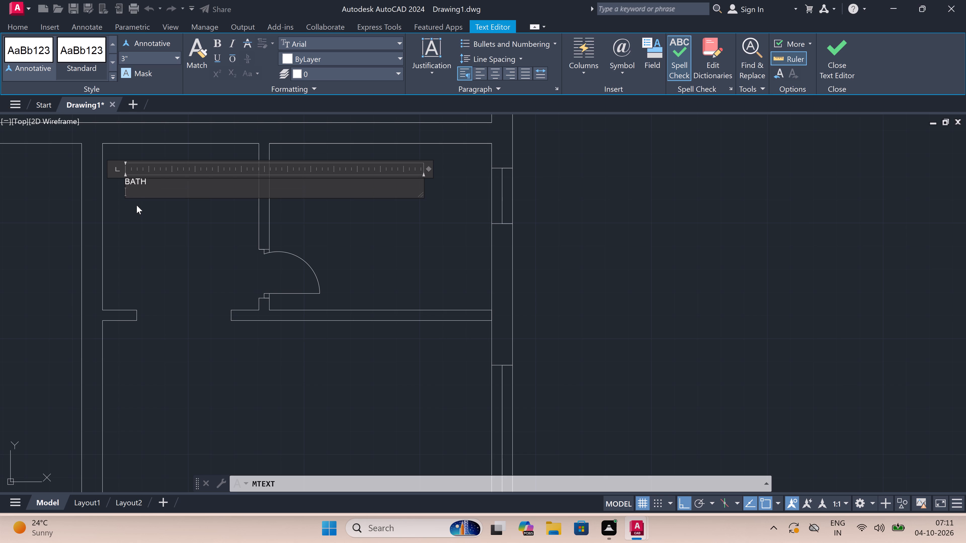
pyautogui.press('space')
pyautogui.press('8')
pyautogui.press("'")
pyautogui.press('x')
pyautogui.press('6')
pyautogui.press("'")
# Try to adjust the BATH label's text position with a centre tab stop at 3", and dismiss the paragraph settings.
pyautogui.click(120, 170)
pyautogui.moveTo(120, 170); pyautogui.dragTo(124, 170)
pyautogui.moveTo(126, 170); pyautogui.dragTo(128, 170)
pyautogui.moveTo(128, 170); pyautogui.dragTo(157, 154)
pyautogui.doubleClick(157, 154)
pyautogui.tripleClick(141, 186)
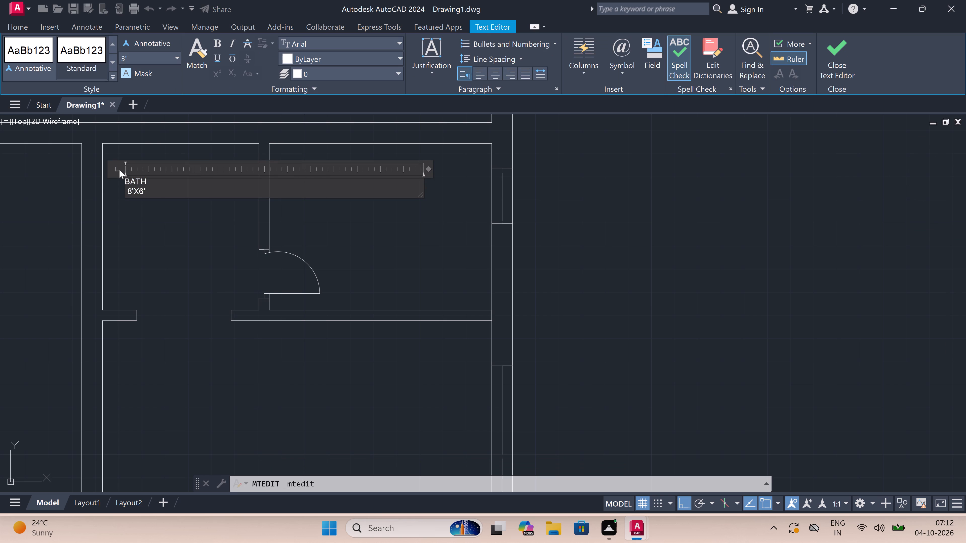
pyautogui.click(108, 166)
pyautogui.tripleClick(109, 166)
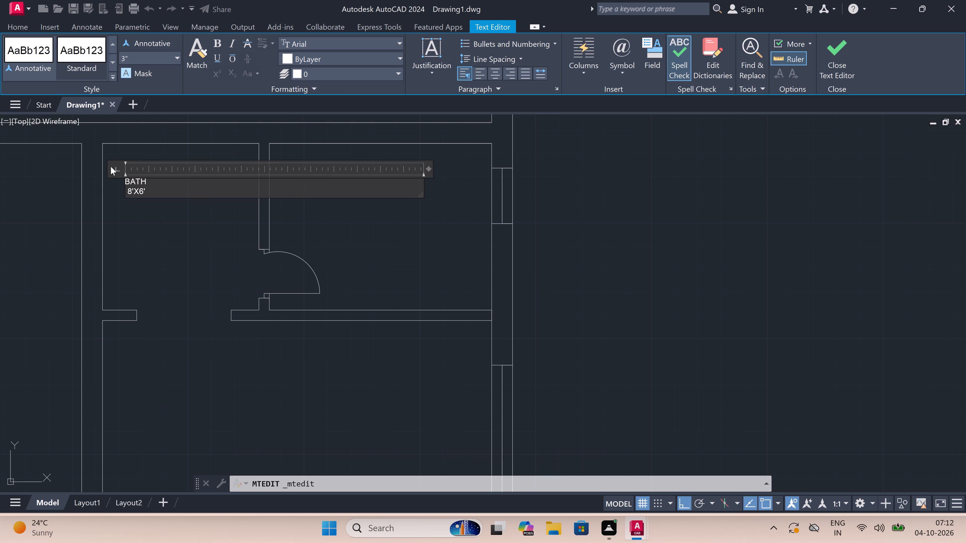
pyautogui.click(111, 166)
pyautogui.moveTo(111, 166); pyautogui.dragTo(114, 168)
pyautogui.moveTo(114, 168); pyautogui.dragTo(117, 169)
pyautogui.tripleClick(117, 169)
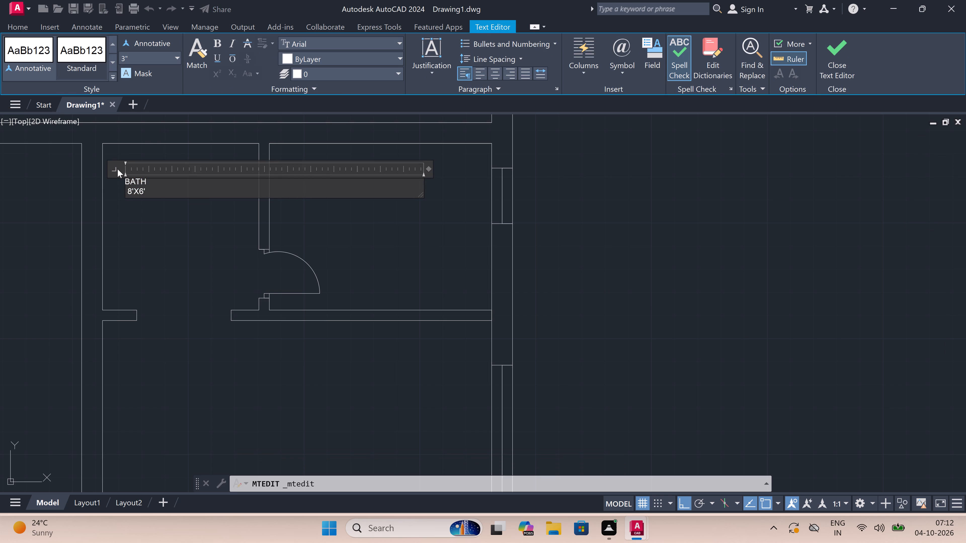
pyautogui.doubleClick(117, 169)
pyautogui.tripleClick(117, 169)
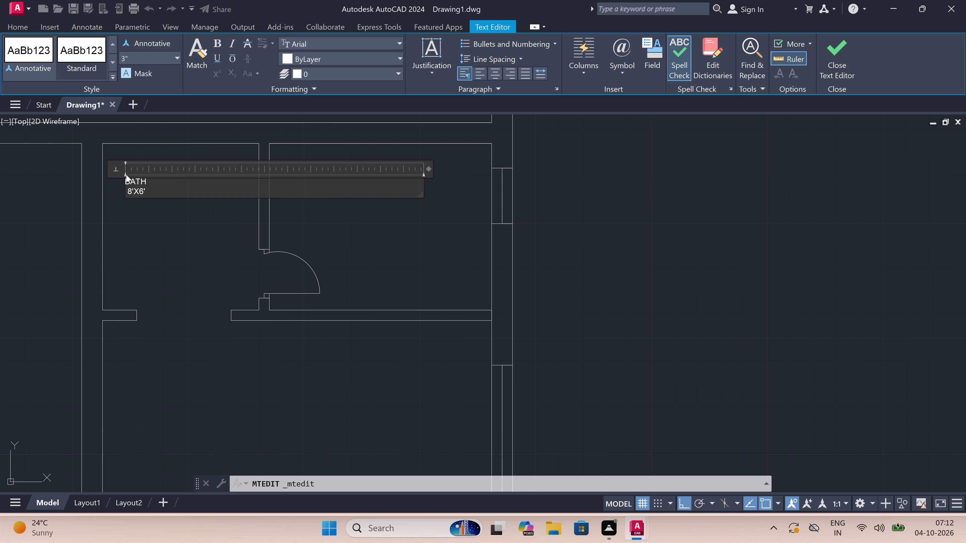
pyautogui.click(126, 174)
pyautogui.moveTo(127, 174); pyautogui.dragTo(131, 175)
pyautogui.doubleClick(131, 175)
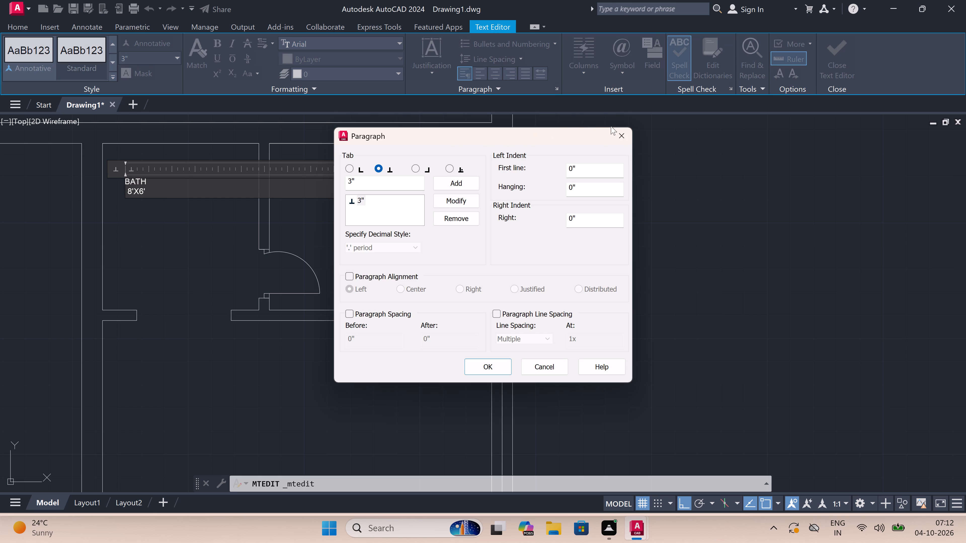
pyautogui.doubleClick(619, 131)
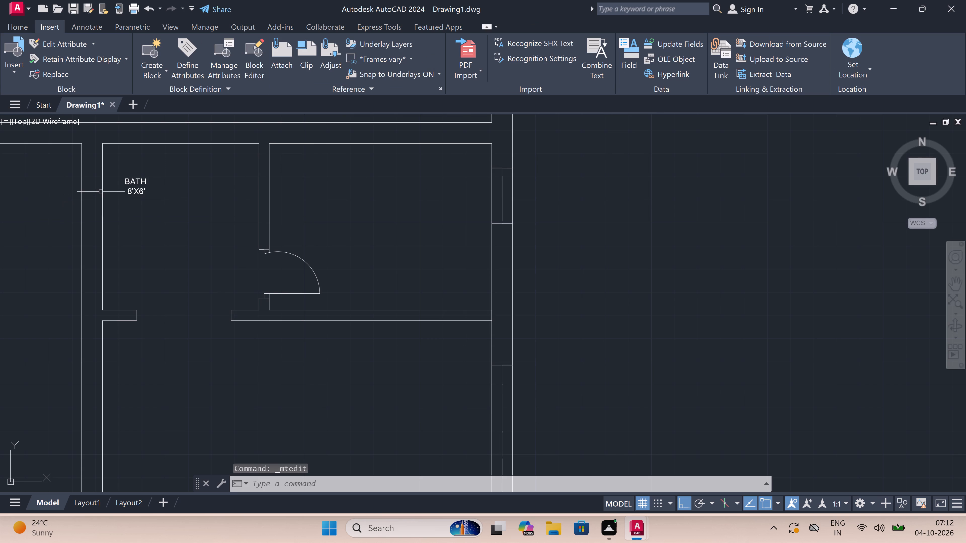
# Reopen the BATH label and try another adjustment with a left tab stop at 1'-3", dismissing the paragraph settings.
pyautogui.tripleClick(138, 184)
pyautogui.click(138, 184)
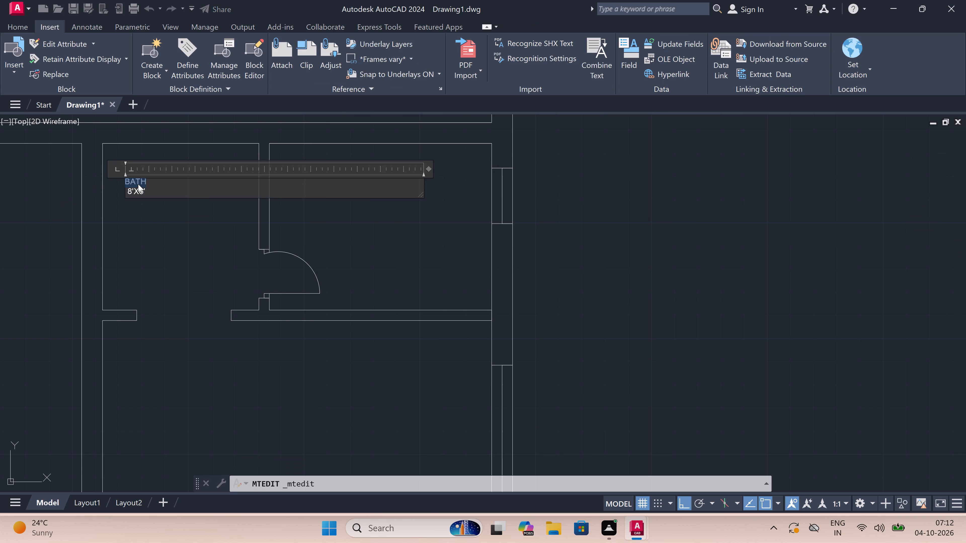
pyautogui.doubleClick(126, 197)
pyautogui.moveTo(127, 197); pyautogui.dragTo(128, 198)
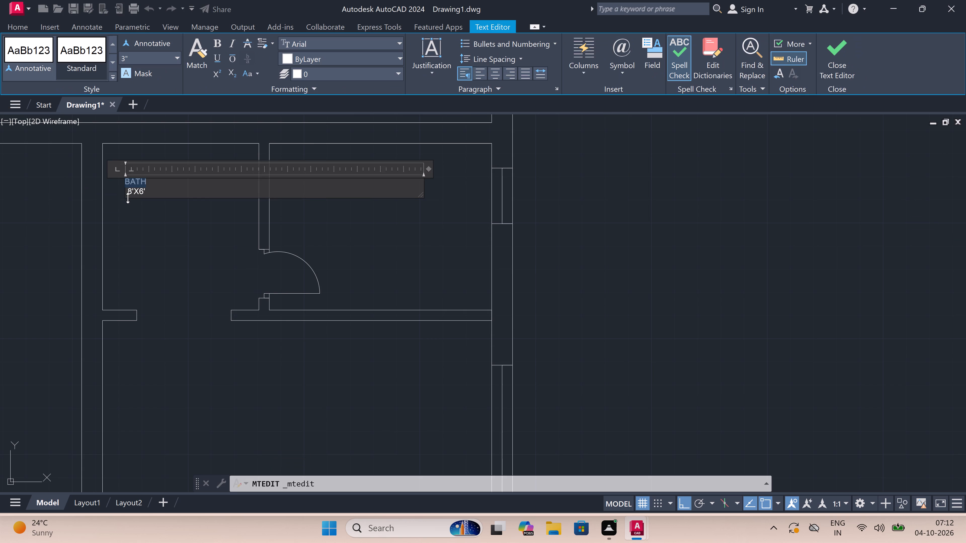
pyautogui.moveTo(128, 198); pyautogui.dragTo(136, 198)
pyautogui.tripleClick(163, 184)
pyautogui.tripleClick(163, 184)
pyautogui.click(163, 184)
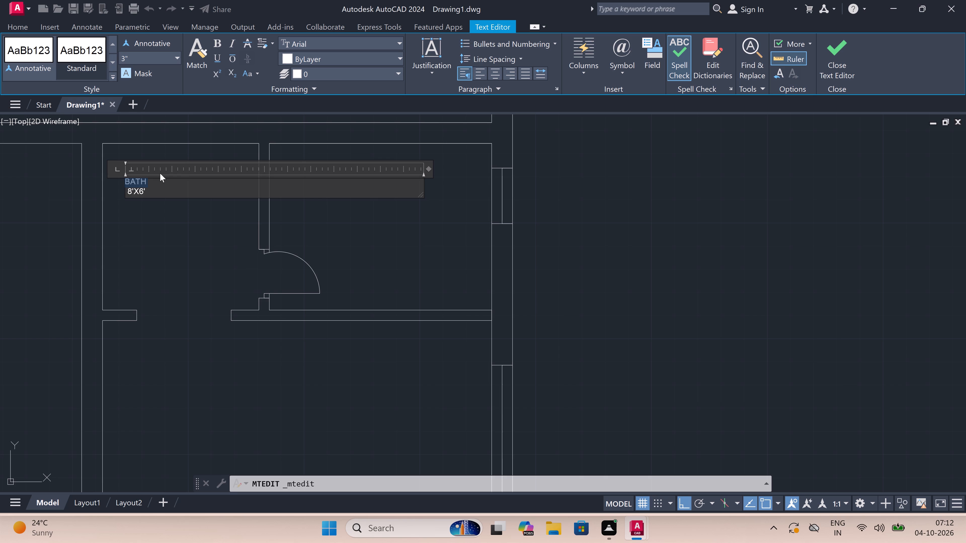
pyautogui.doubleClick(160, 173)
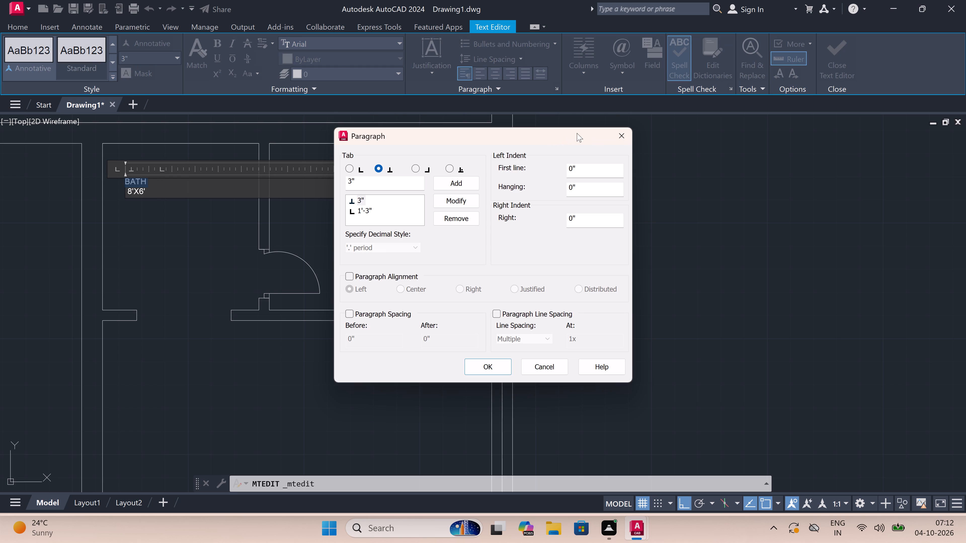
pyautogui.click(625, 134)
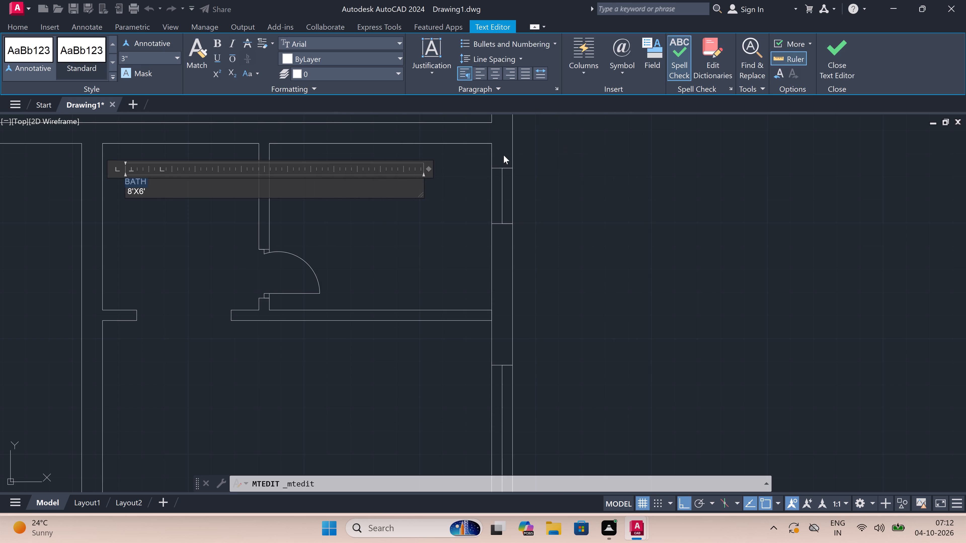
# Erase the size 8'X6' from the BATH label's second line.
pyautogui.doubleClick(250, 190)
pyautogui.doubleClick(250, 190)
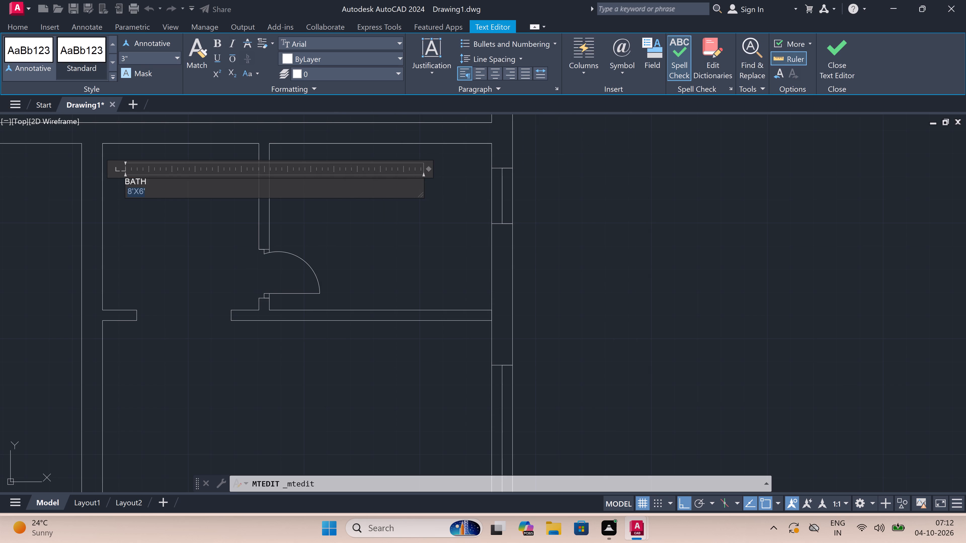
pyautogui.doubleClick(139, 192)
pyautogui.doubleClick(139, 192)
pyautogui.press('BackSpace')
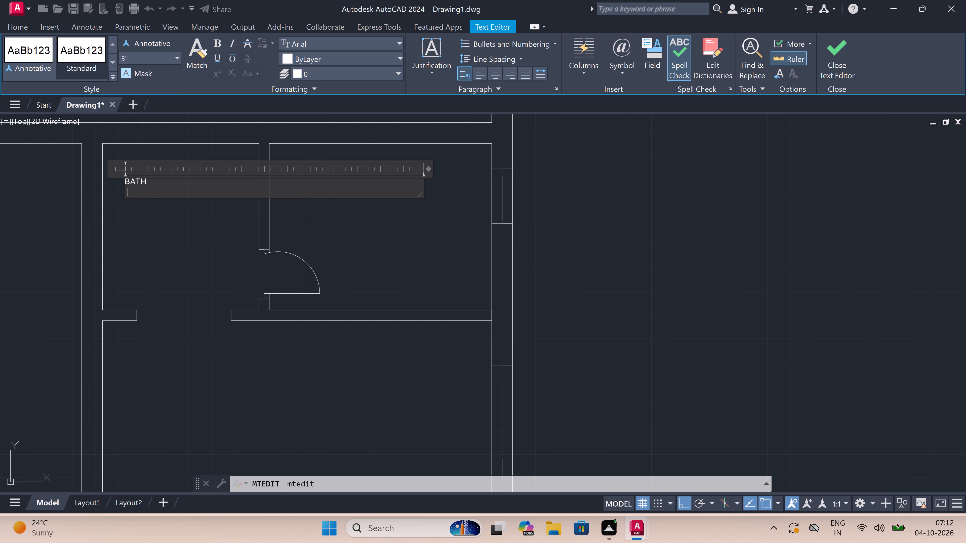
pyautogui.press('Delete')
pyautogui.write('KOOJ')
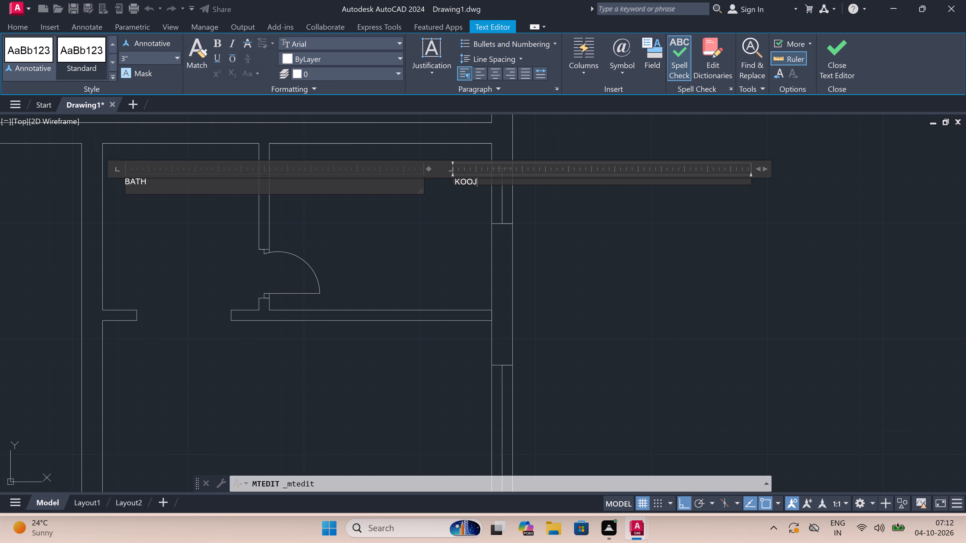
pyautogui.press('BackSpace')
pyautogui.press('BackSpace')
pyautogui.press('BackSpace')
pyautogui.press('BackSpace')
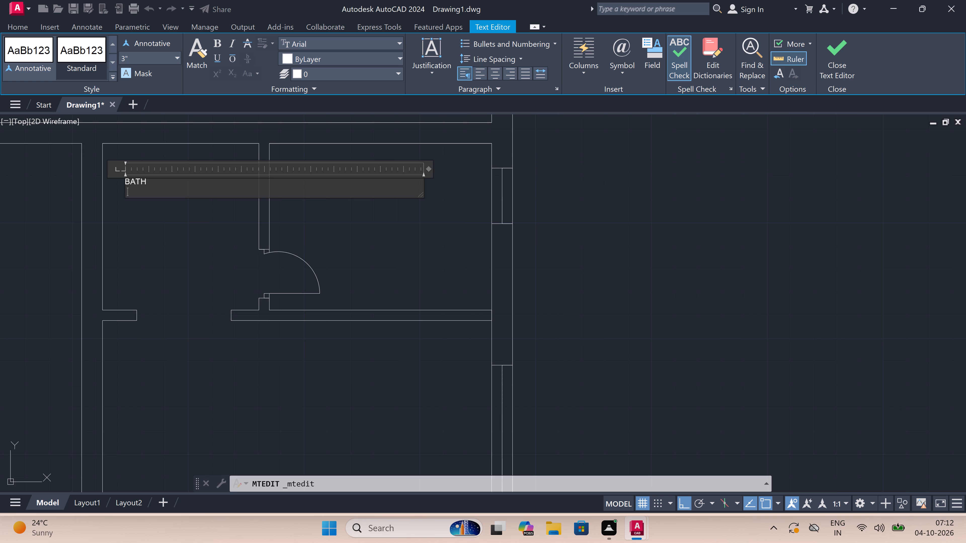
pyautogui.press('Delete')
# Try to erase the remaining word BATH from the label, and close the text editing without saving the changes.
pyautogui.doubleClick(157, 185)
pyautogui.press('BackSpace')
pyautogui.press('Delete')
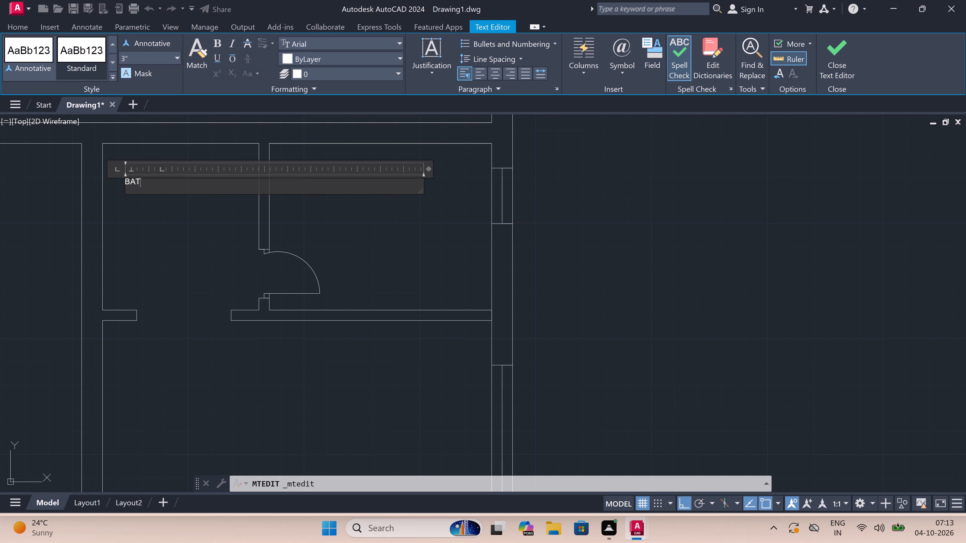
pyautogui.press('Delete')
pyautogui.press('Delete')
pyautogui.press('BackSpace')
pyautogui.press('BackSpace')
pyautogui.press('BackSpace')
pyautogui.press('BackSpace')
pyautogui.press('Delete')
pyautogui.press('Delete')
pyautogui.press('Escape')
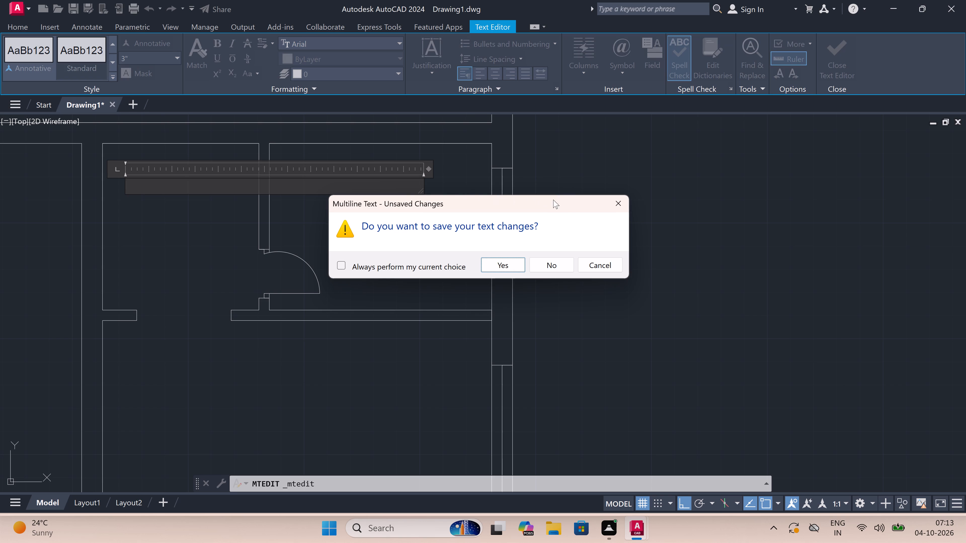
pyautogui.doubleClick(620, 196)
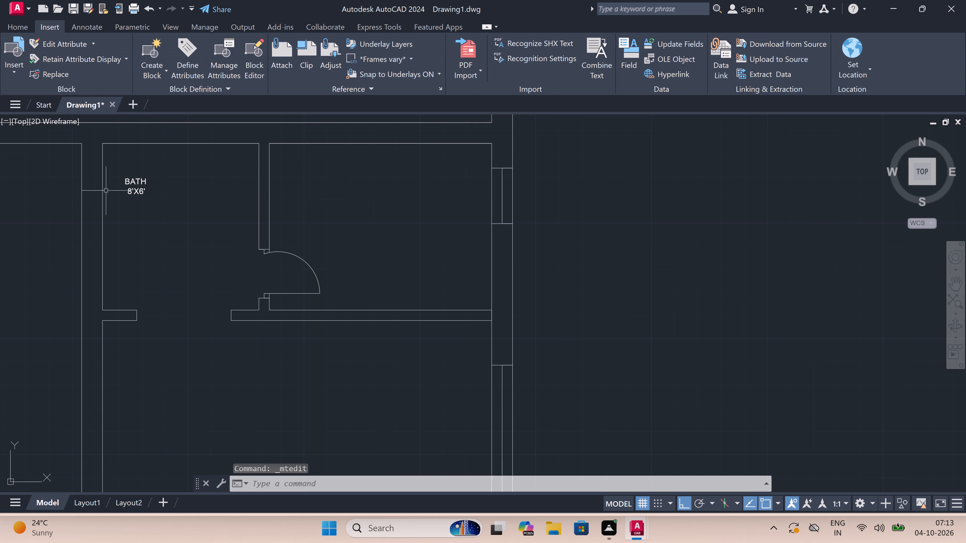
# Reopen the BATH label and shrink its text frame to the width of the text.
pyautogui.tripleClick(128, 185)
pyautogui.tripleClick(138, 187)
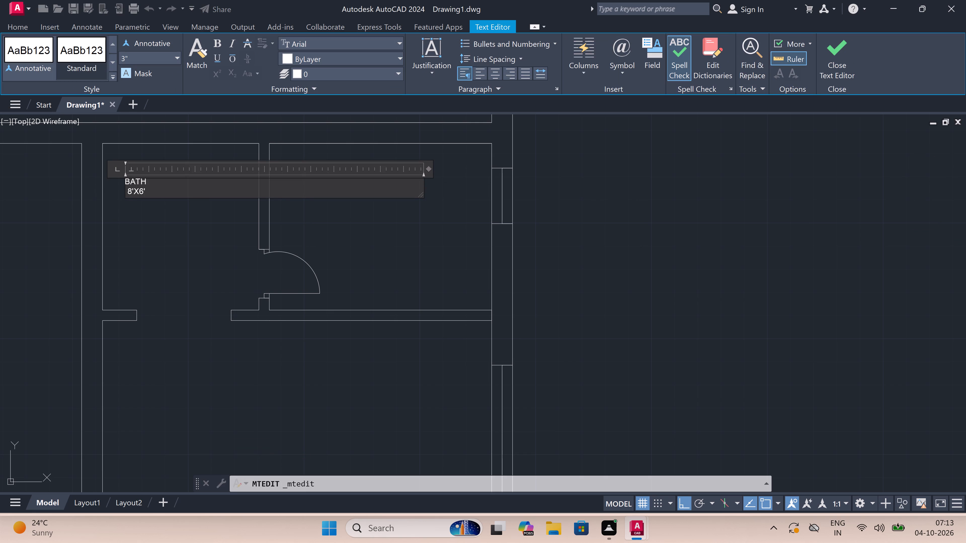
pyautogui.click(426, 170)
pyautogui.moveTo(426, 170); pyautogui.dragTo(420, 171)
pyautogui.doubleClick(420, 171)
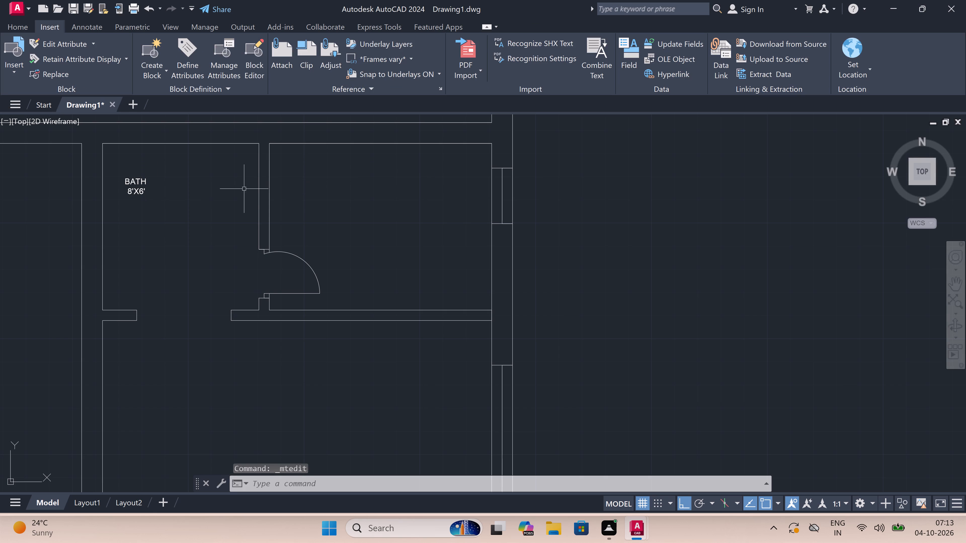
# Erase both lines of the BATH 8'X6' label, leaving only a space, and finish editing the text.
pyautogui.tripleClick(141, 186)
pyautogui.doubleClick(142, 185)
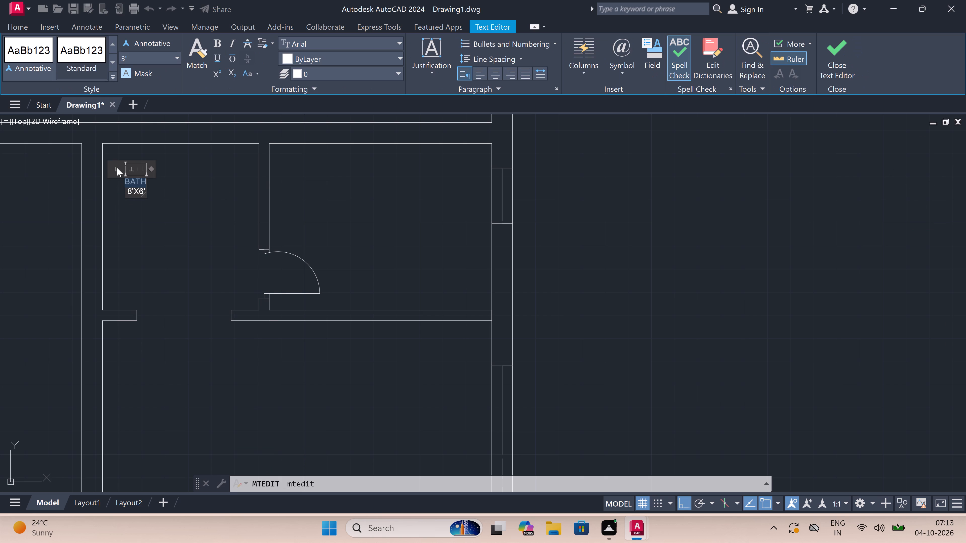
pyautogui.click(137, 192)
pyautogui.press('Delete')
pyautogui.press('Delete')
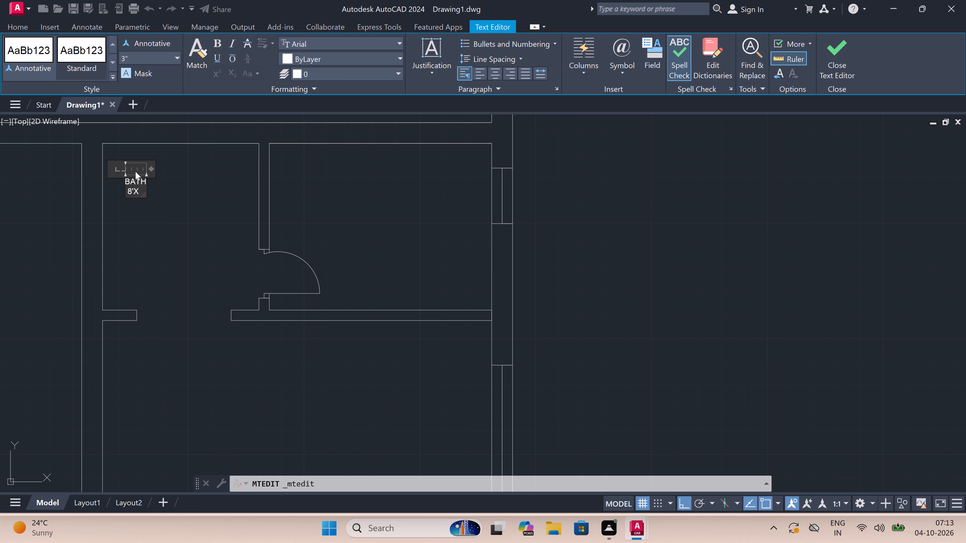
pyautogui.press('Delete')
pyautogui.press('BackSpace')
pyautogui.press('BackSpace')
pyautogui.press('BackSpace')
pyautogui.press('BackSpace')
pyautogui.press('BackSpace')
pyautogui.press('BackSpace')
pyautogui.press('BackSpace')
pyautogui.press('BackSpace')
pyautogui.press('BackSpace')
pyautogui.press('BackSpace')
pyautogui.press('BackSpace')
pyautogui.press('space')
pyautogui.click(146, 224)
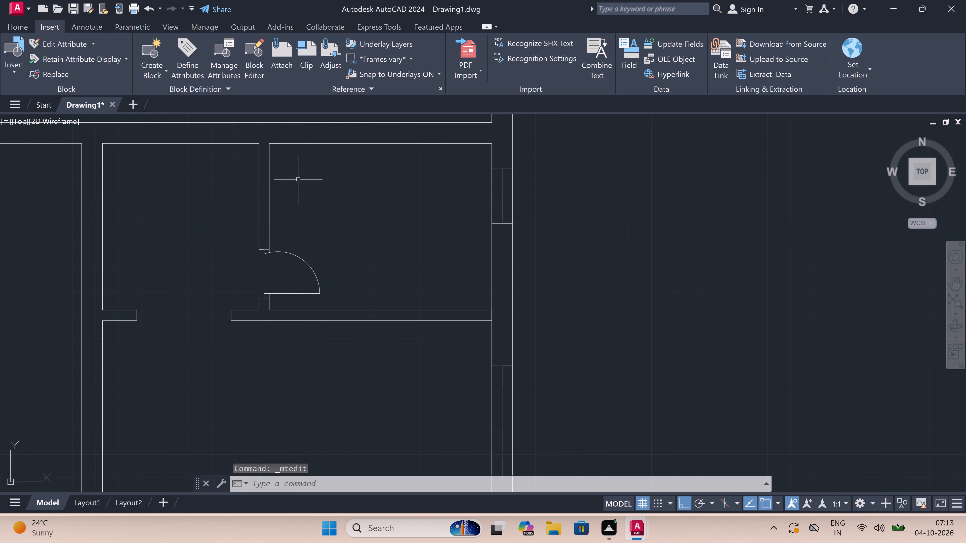
pyautogui.press('space')
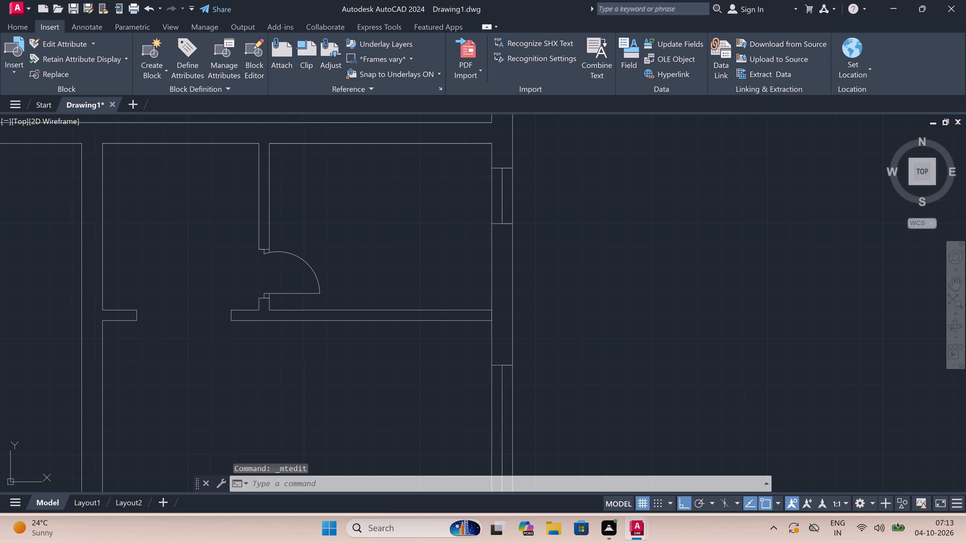